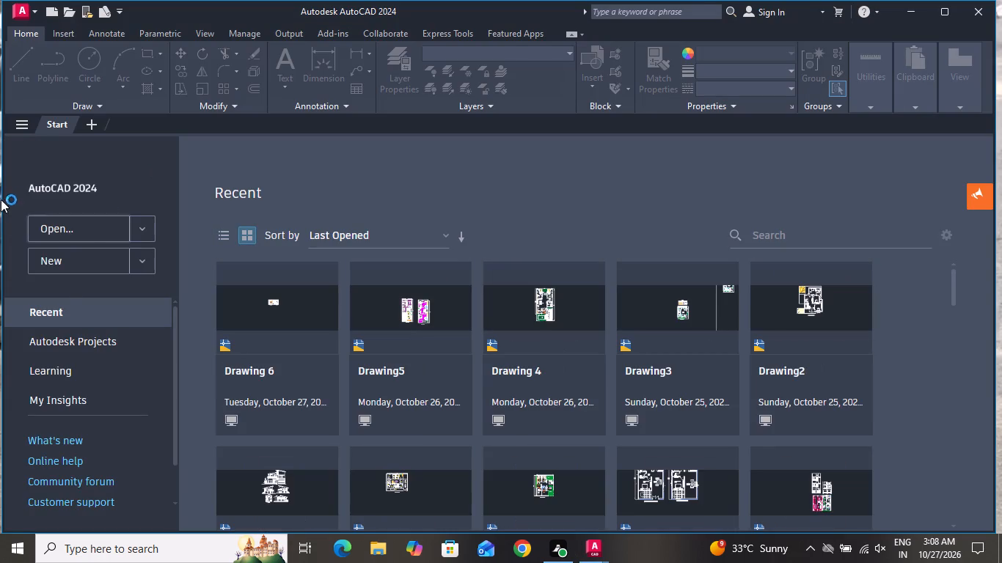
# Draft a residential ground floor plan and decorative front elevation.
# Start a new blank drawing.
pyautogui.click(71, 266)
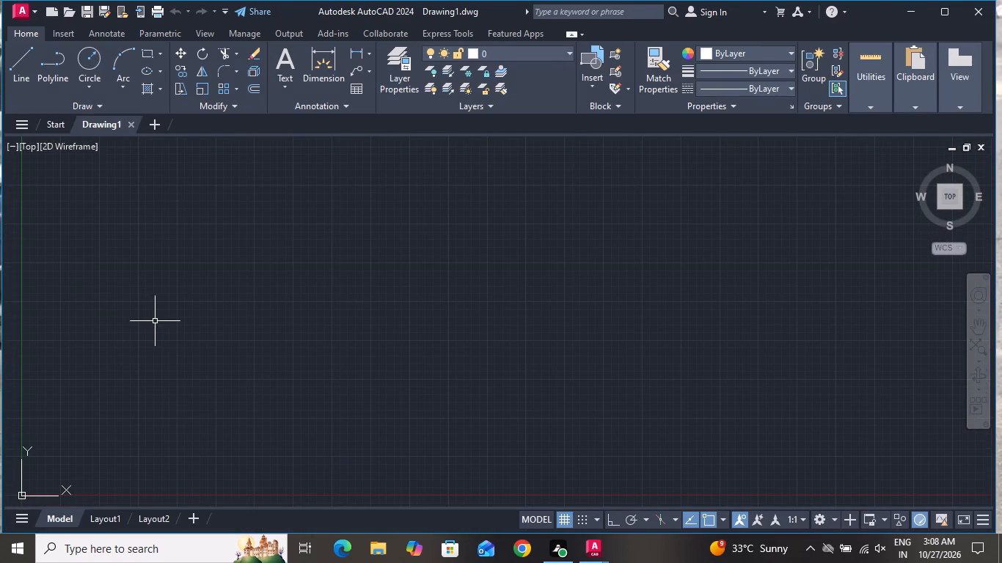
# Turn on log file recording with LOGFILEON.
pyautogui.write('log')
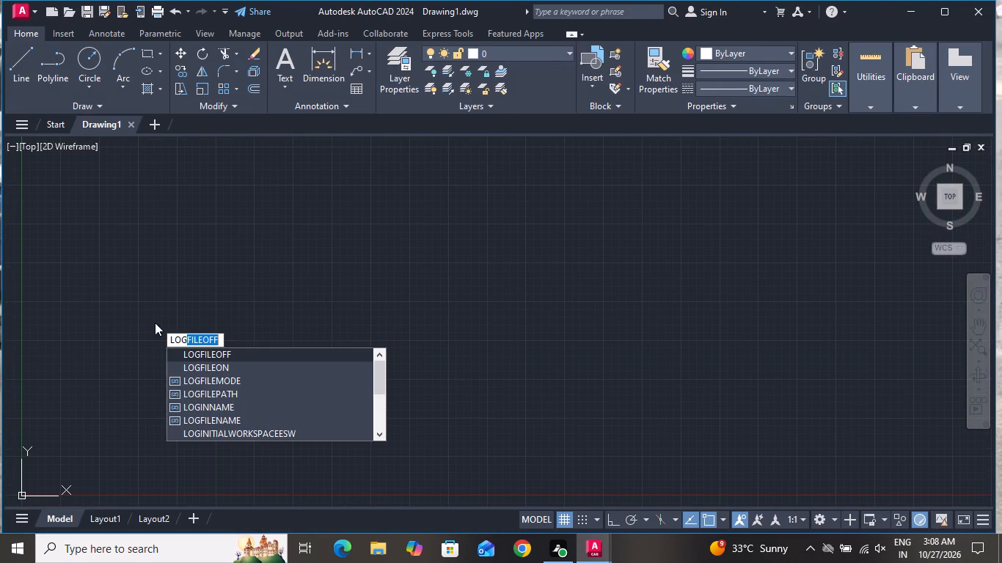
pyautogui.click(213, 369)
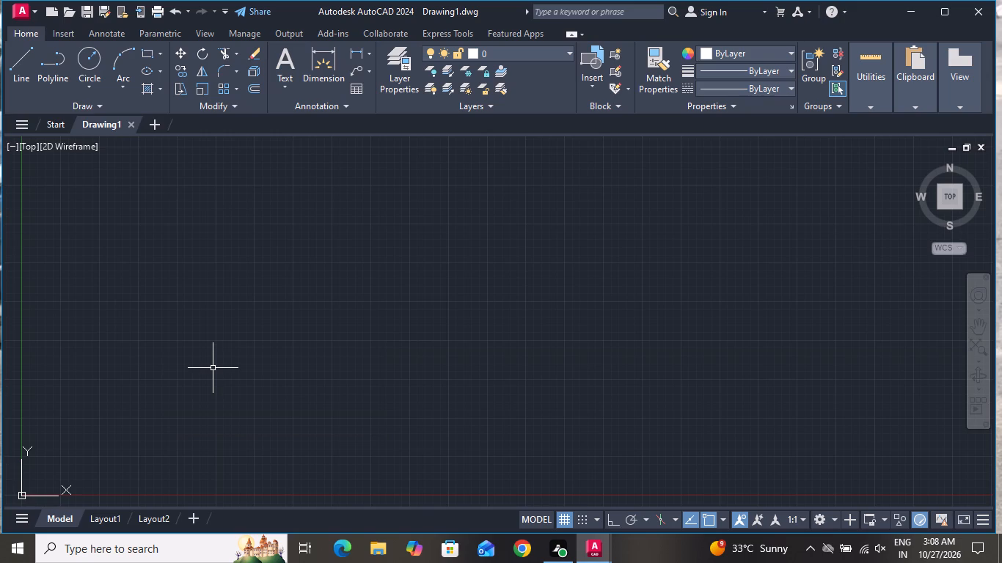
# Configure the drawing units to Engineering length with 0'-0" precision.
pyautogui.press('u')
pyautogui.write('n')
pyautogui.press('space')
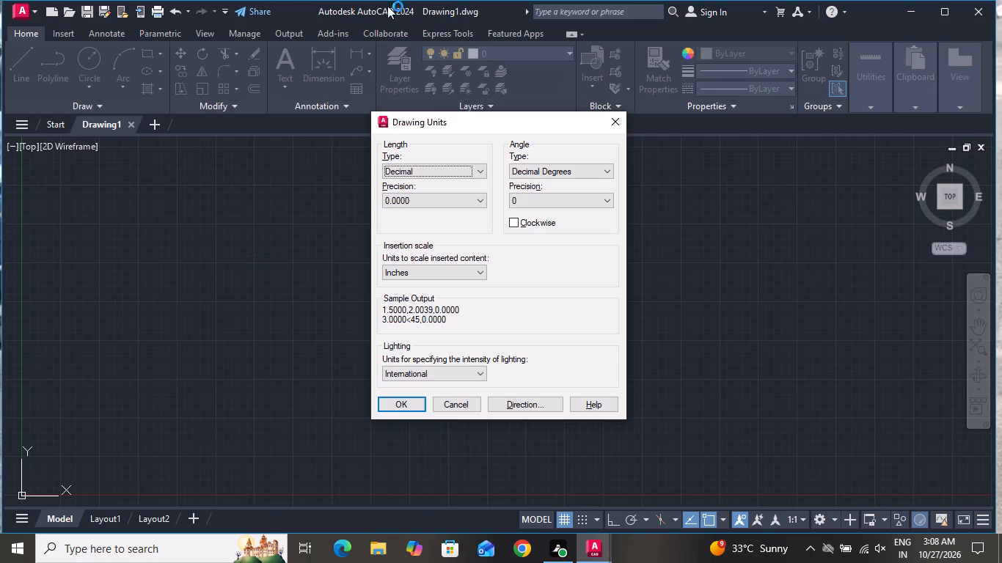
pyautogui.click(428, 169)
pyautogui.click(442, 199)
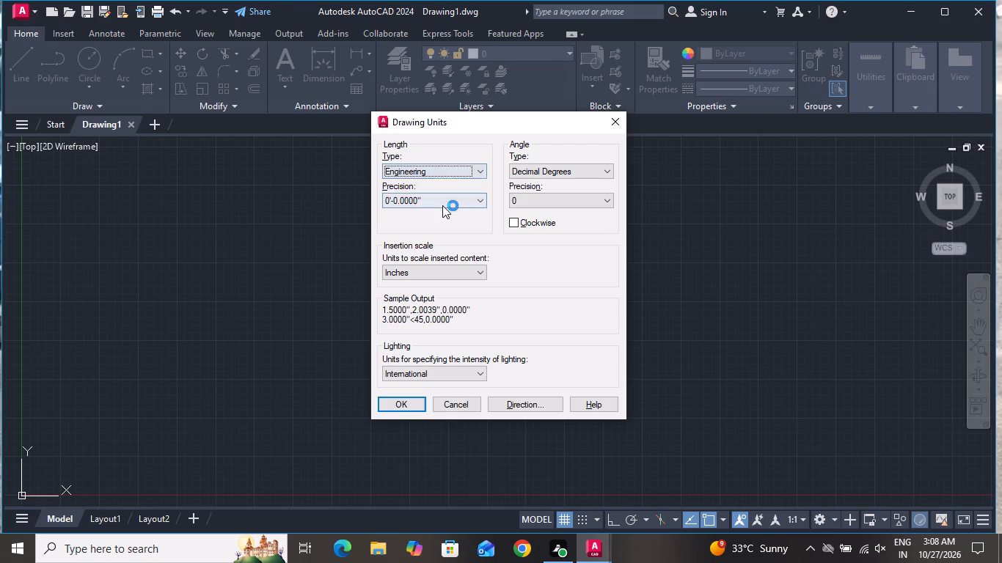
pyautogui.click(442, 199)
pyautogui.click(442, 216)
pyautogui.click(412, 408)
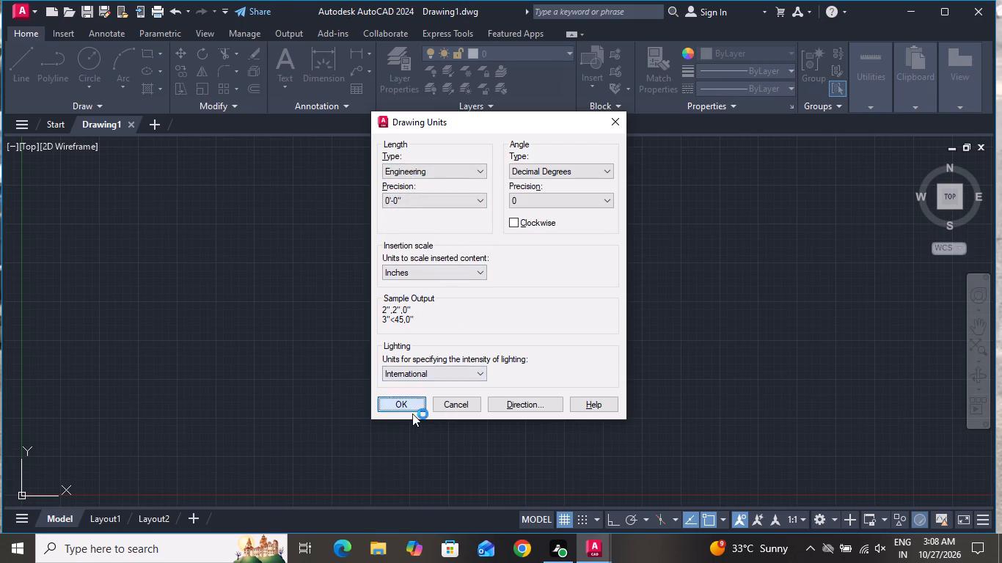
# Modify the Standard dimension style to Engineering primary units with 0'-0" precision and make it the current style.
pyautogui.write('d')
pyautogui.press('space')
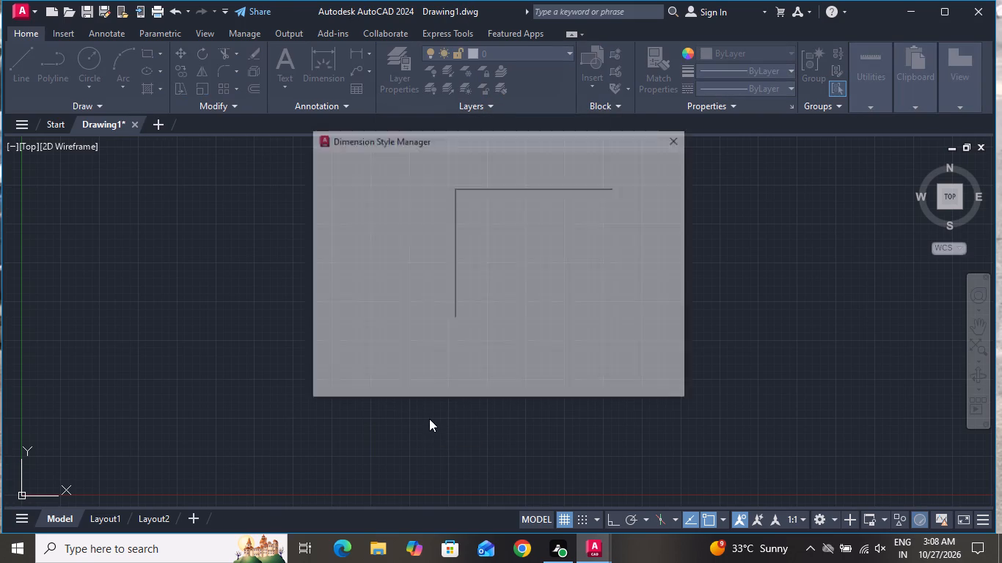
pyautogui.click(635, 244)
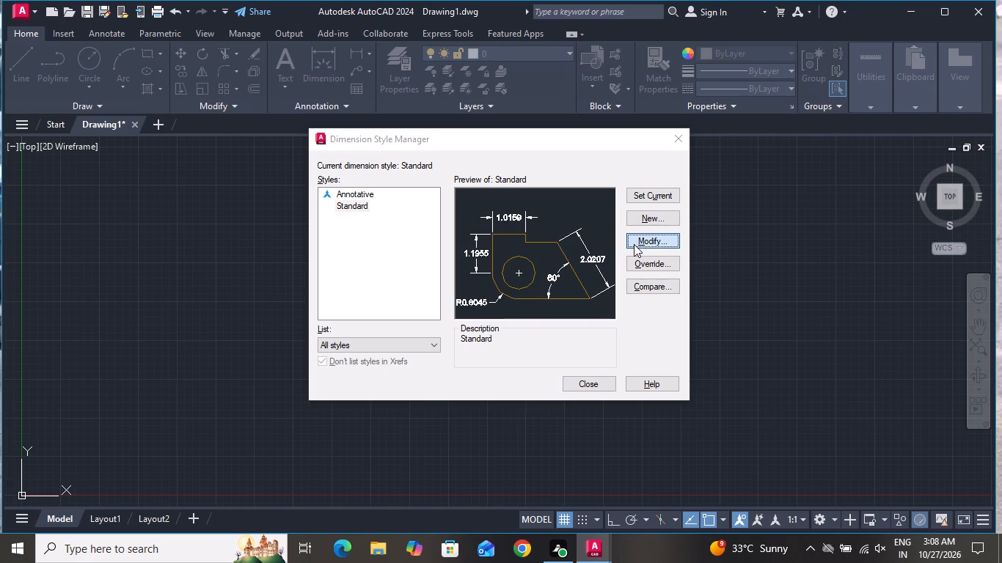
pyautogui.click(491, 108)
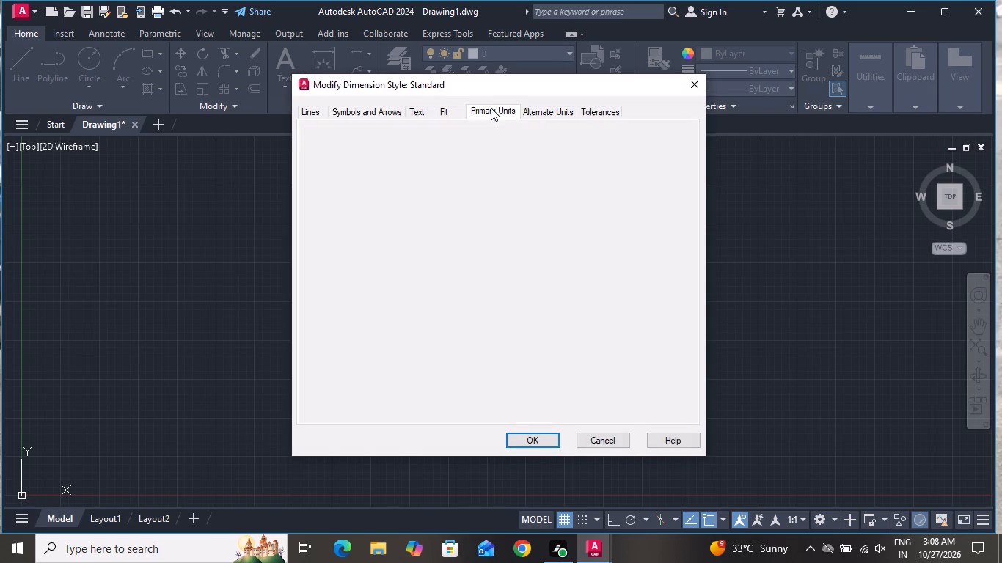
pyautogui.click(460, 141)
pyautogui.click(457, 170)
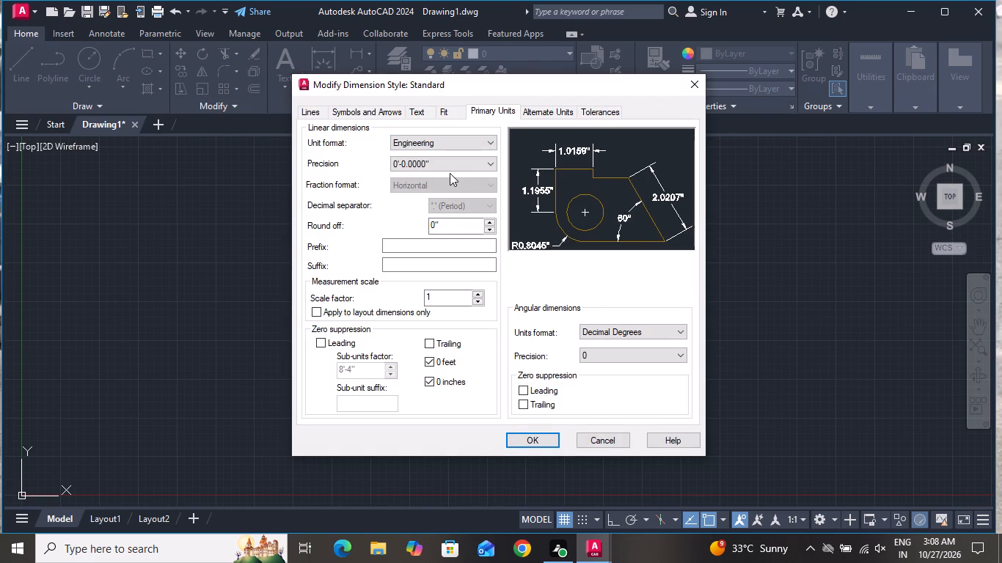
pyautogui.click(450, 169)
pyautogui.click(442, 174)
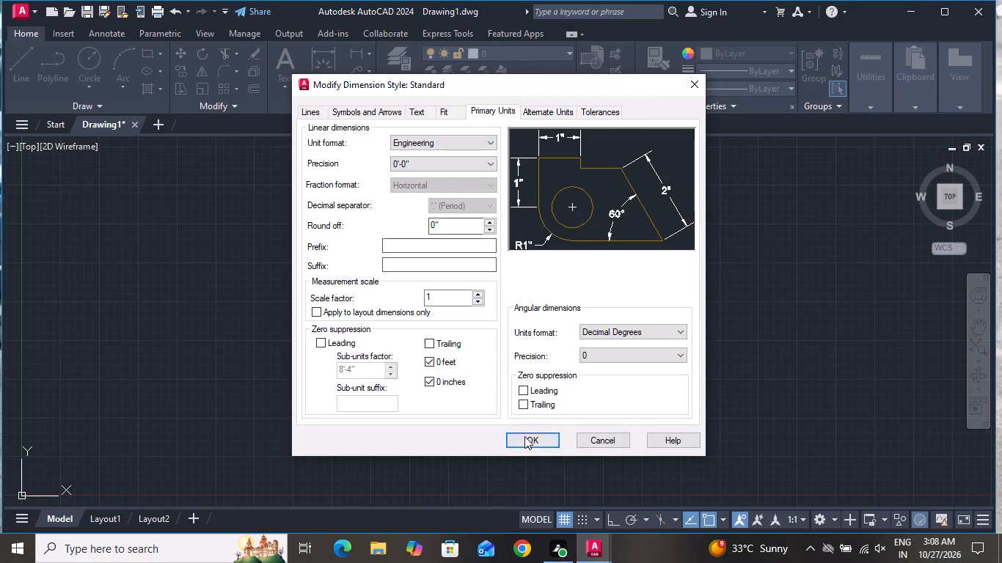
pyautogui.click(524, 436)
pyautogui.click(647, 189)
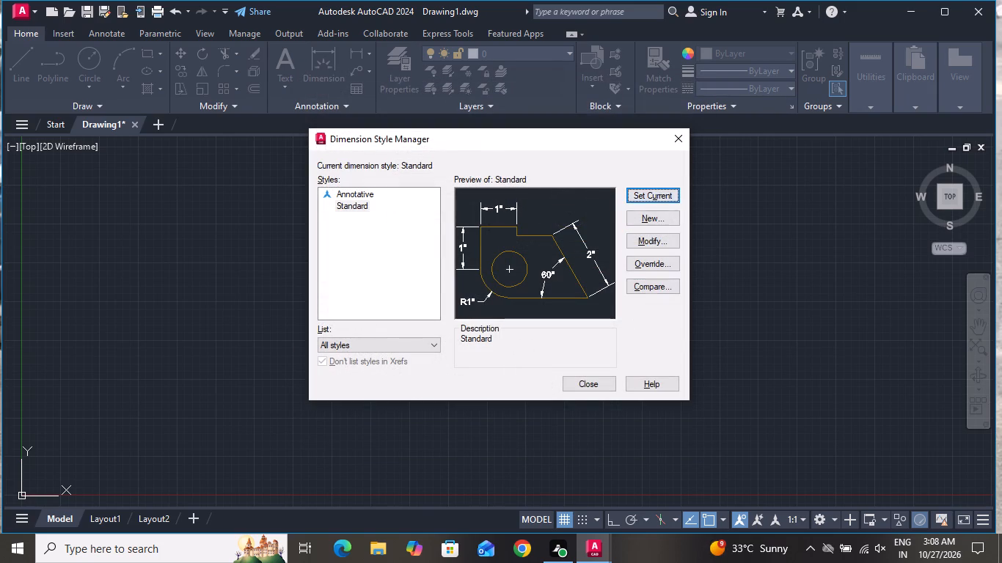
pyautogui.click(599, 389)
# With Ortho mode turned on, draw a vertical line 45' long upward from a point near the origin.
pyautogui.click(17, 74)
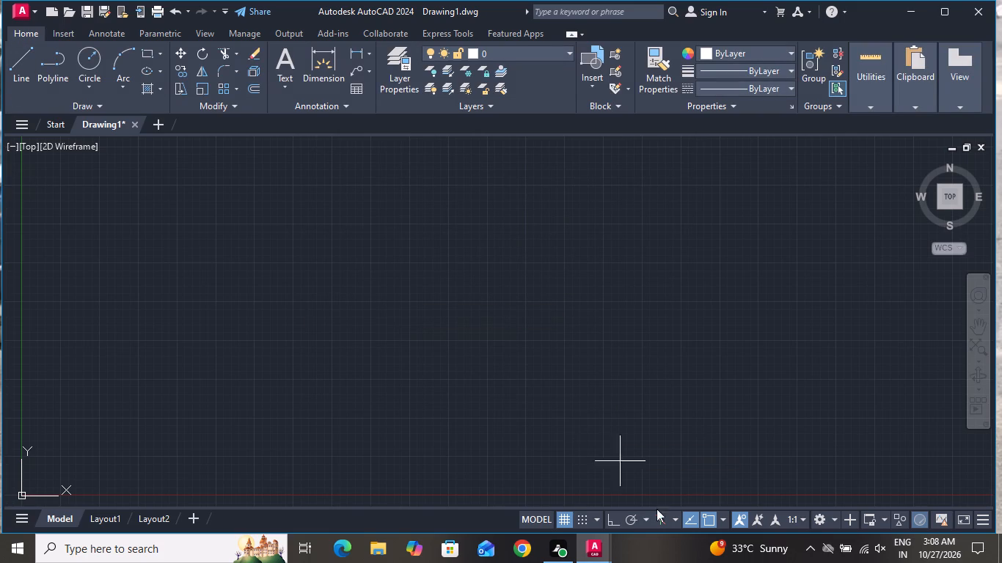
pyautogui.click(620, 525)
pyautogui.click(453, 461)
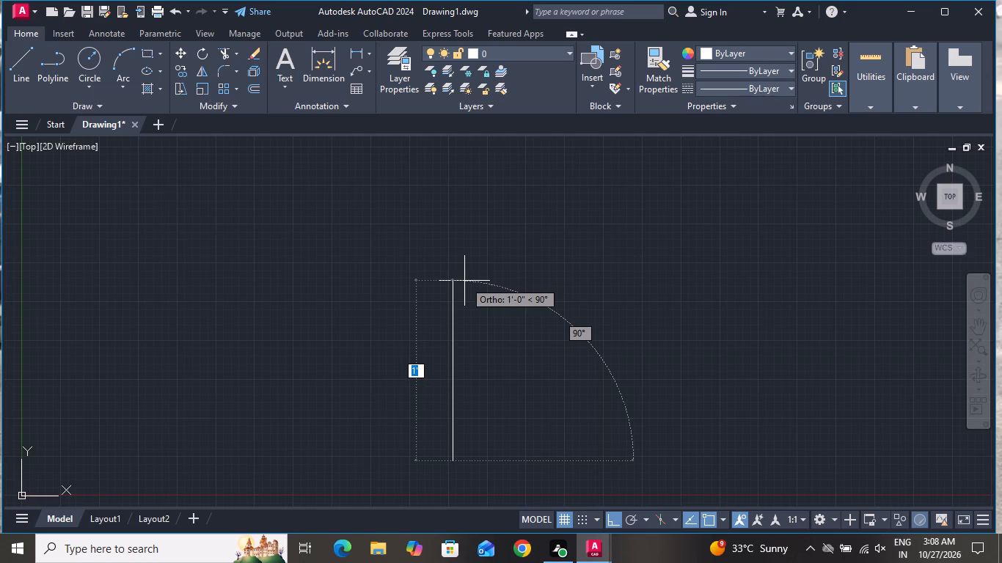
pyautogui.write("45'")
pyautogui.press('Return')
pyautogui.scroll(-7, 454, 290)
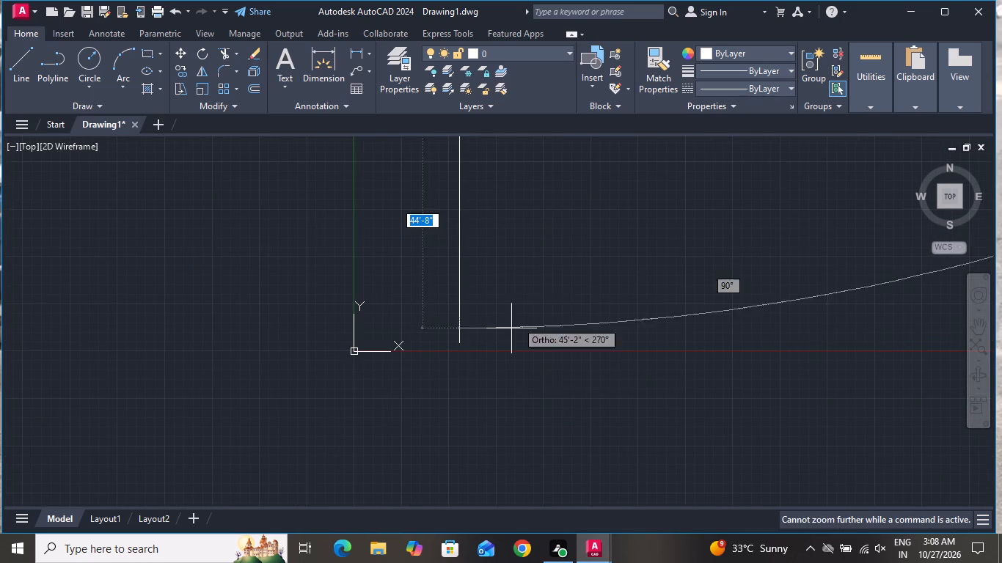
pyautogui.rightClick(540, 262)
pyautogui.click(593, 294)
pyautogui.click(593, 284)
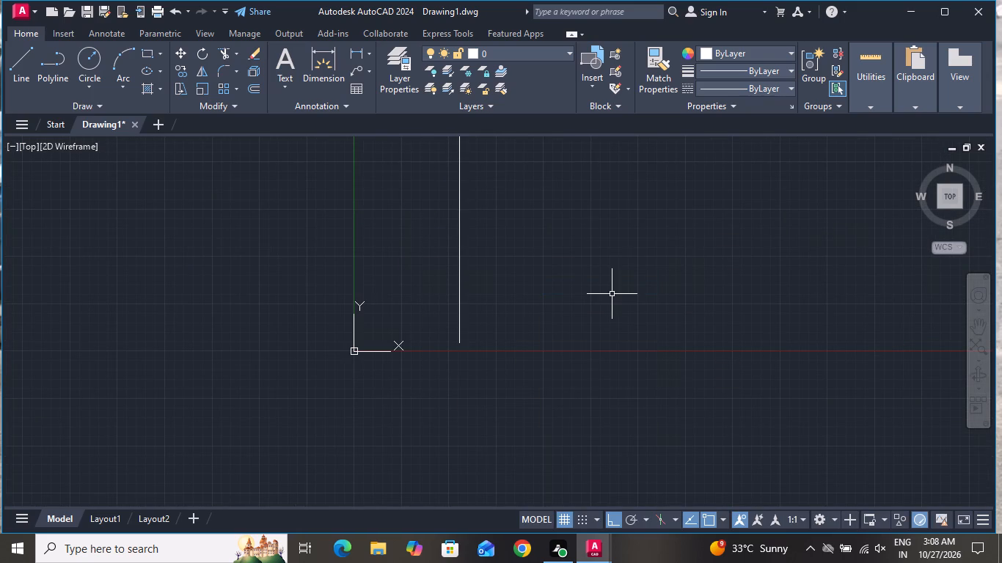
# In an empty area, begin a rectangular outline with lines: a 45' left side upward and a 30' top side to the right.
pyautogui.write('z a')
pyautogui.press('space')
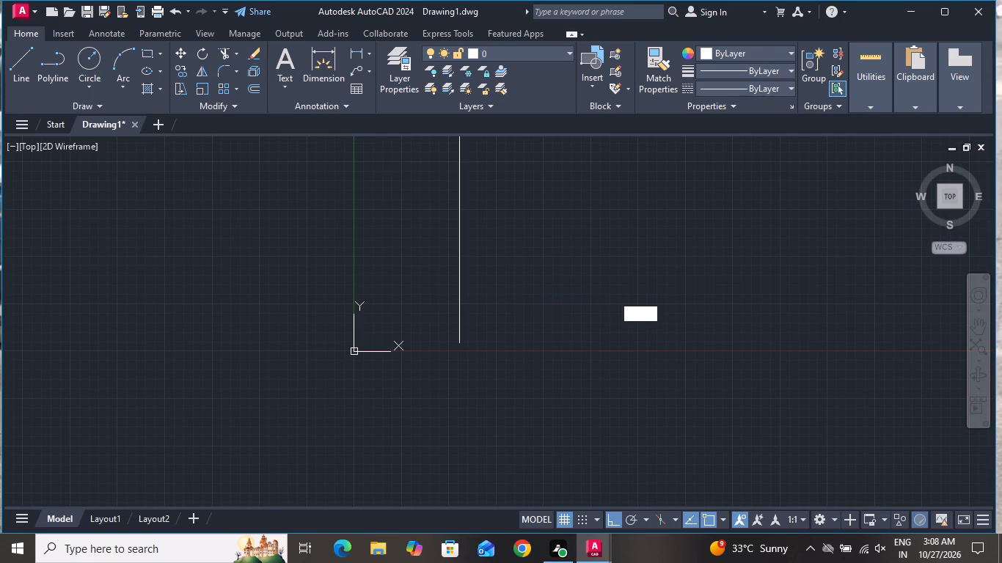
pyautogui.scroll(-4, 555, 427)
pyautogui.scroll(3, 891, 360)
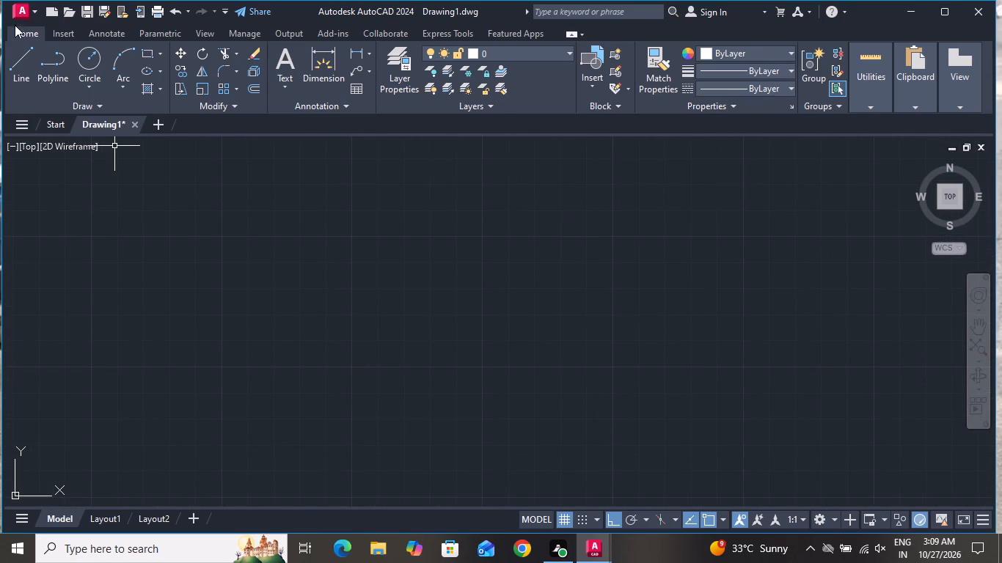
pyautogui.click(18, 42)
pyautogui.click(22, 57)
pyautogui.click(378, 455)
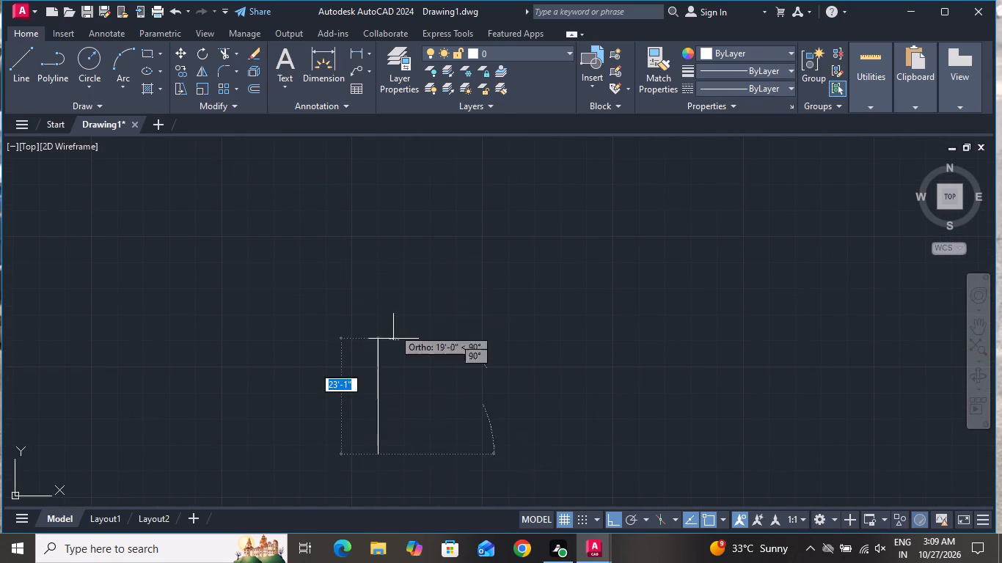
pyautogui.write('45')
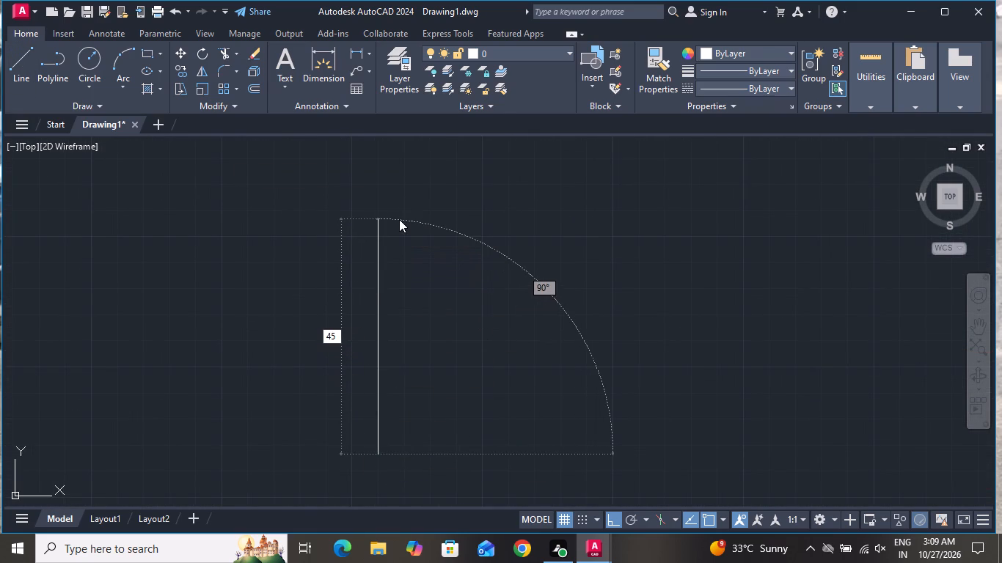
pyautogui.press("'")
pyautogui.press('Return')
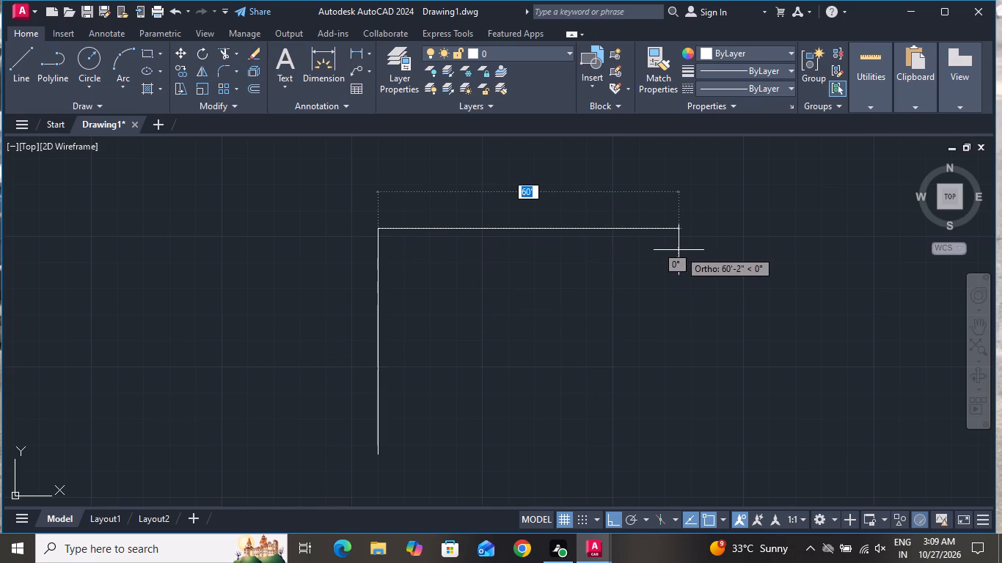
pyautogui.write('30')
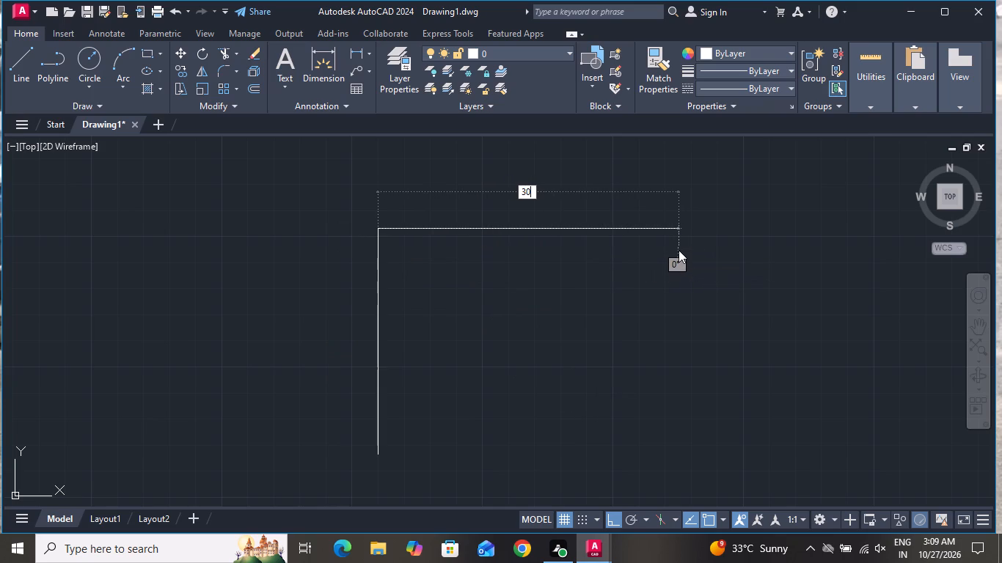
pyautogui.press("'")
pyautogui.press('Return')
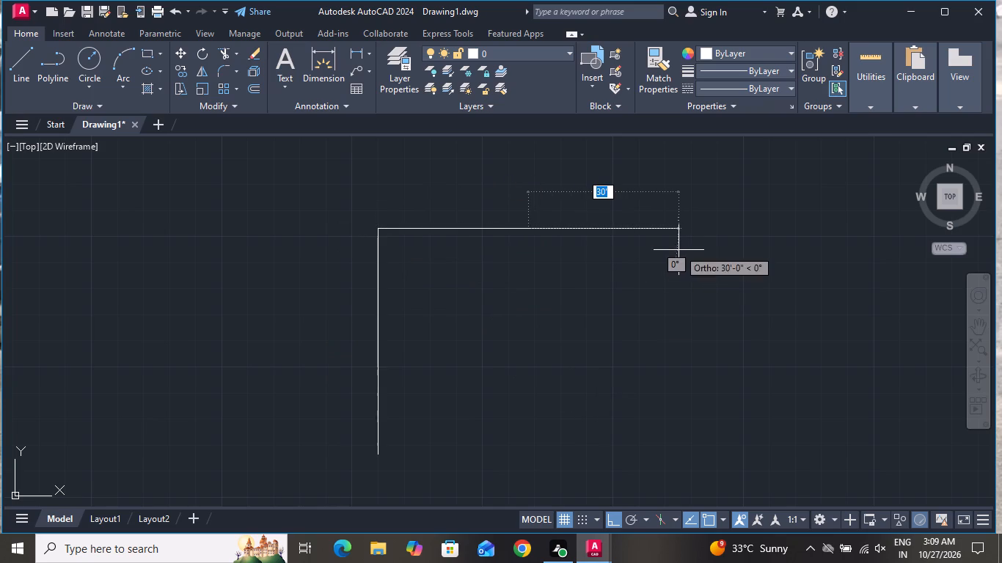
# Close the outline with a 45' right side downward and a 30' bottom side back to the starting corner.
pyautogui.write('45')
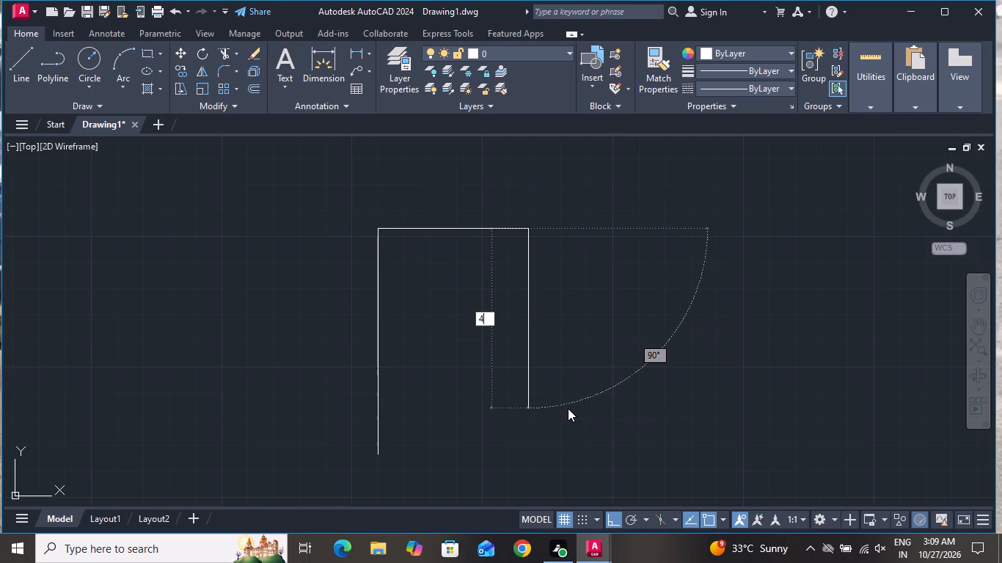
pyautogui.press("'")
pyautogui.press('Return')
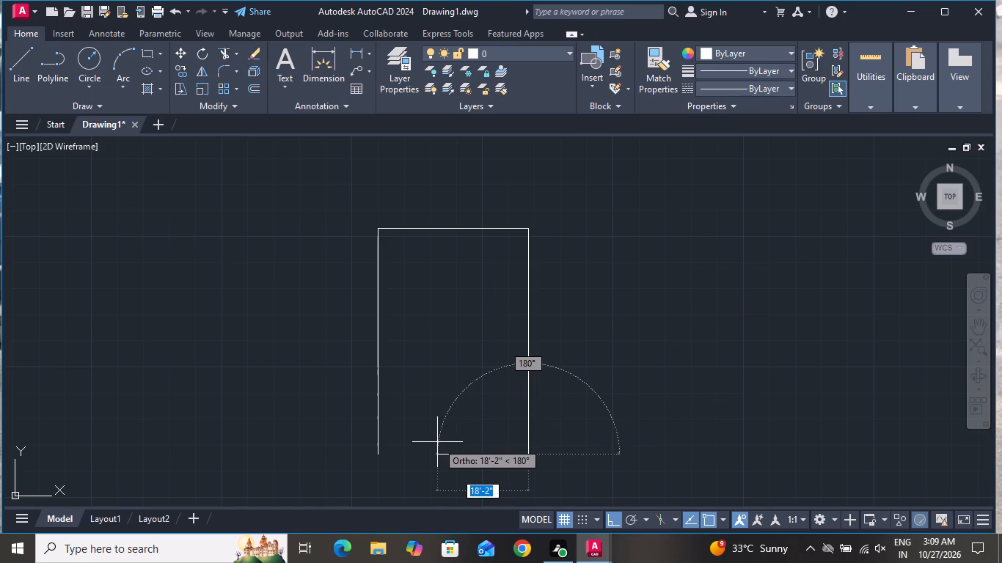
pyautogui.write("30'")
pyautogui.press('Return')
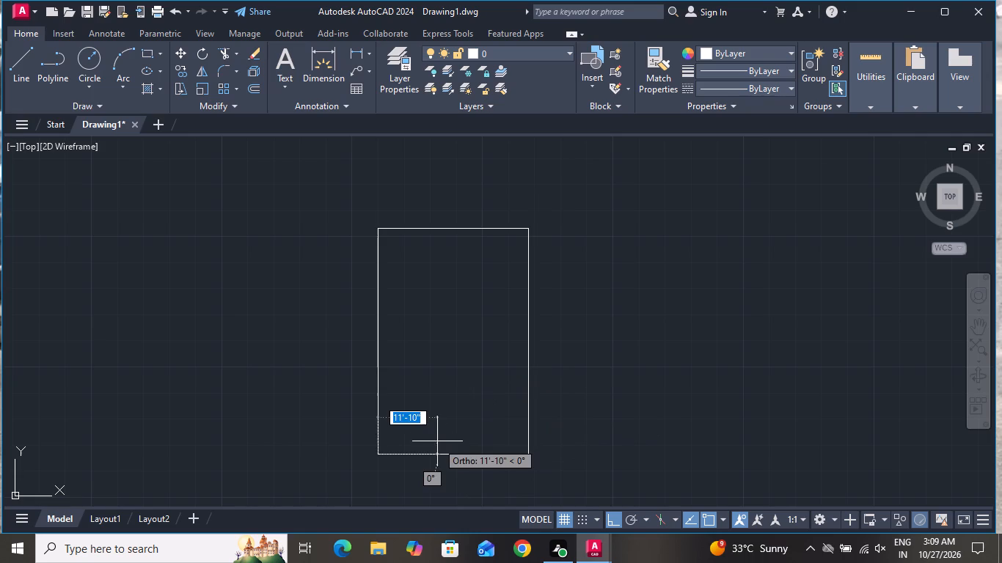
pyautogui.rightClick(441, 367)
pyautogui.click(476, 214)
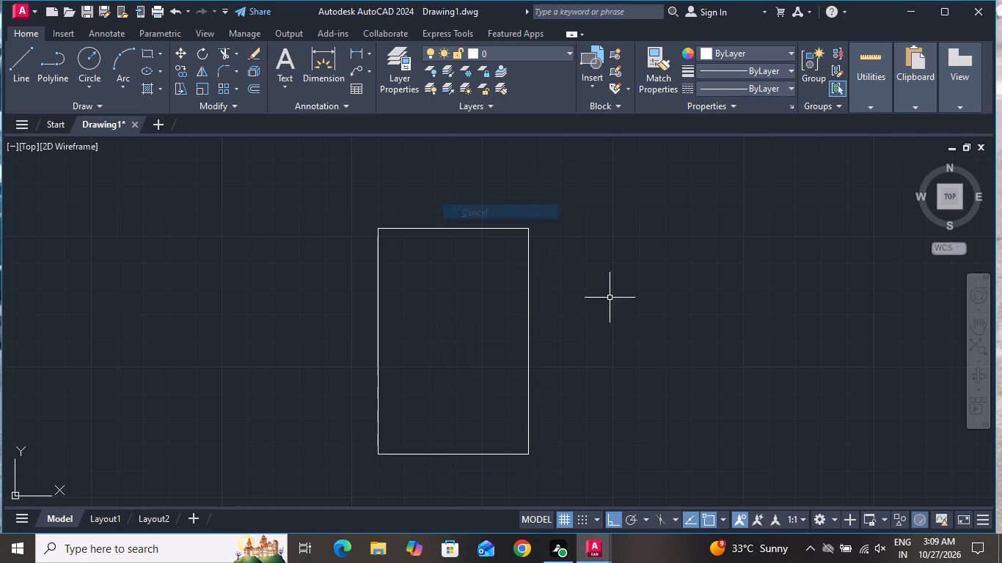
# Offset the top, left and right sides of the rectangular outline inward by 9".
pyautogui.press('o')
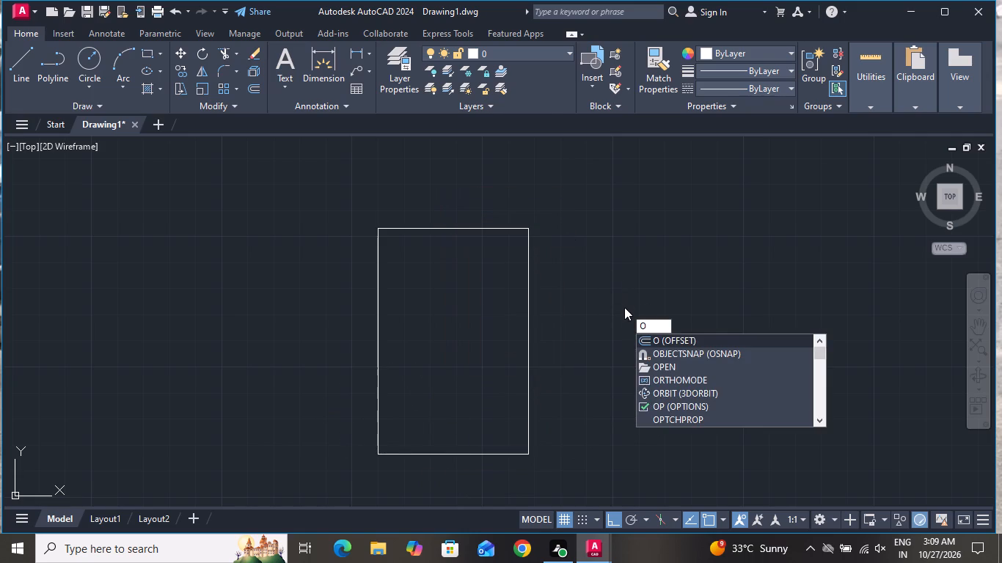
pyautogui.press('space')
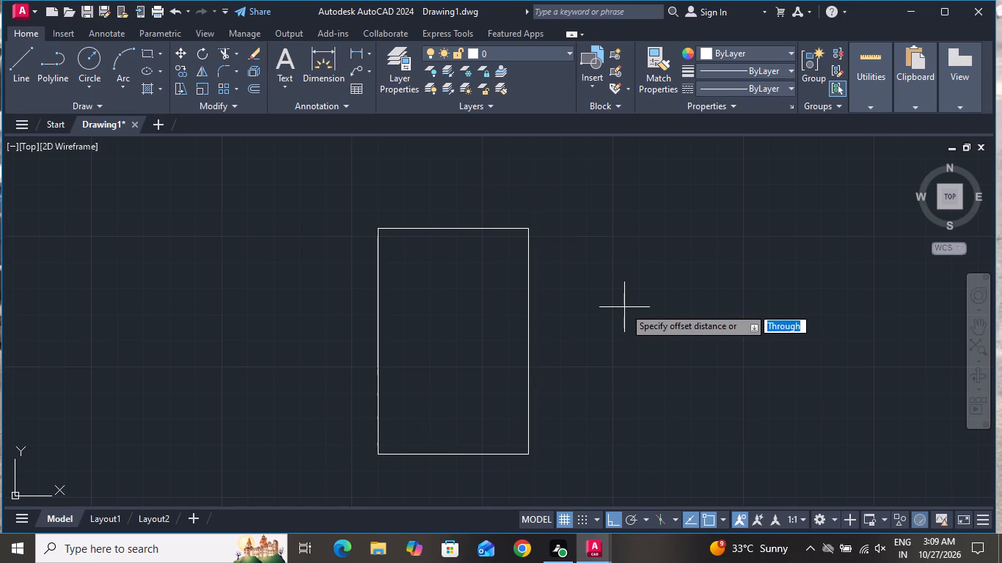
pyautogui.press('9')
pyautogui.hotkey('shift', '"')
pyautogui.press('Return')
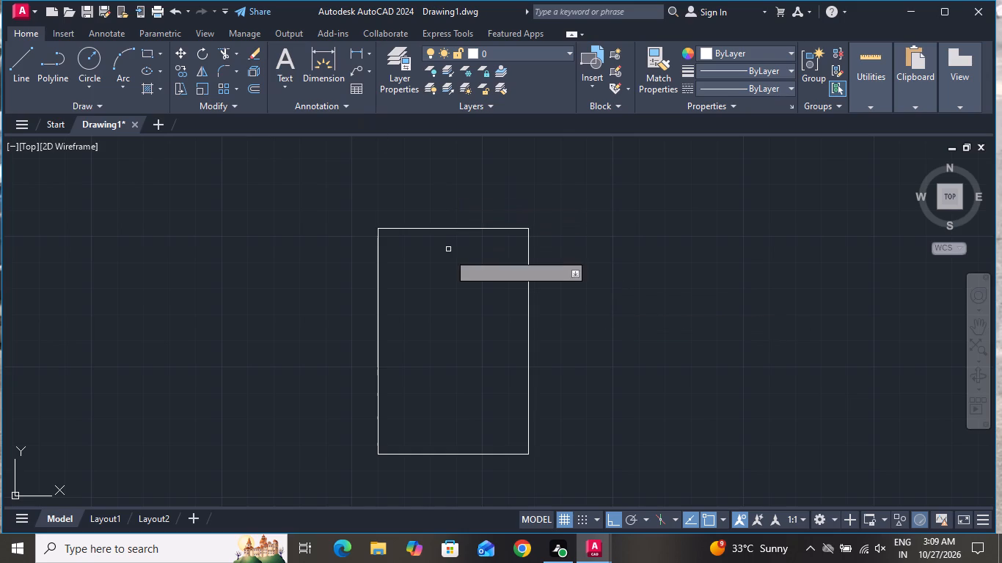
pyautogui.scroll(1, 447, 253)
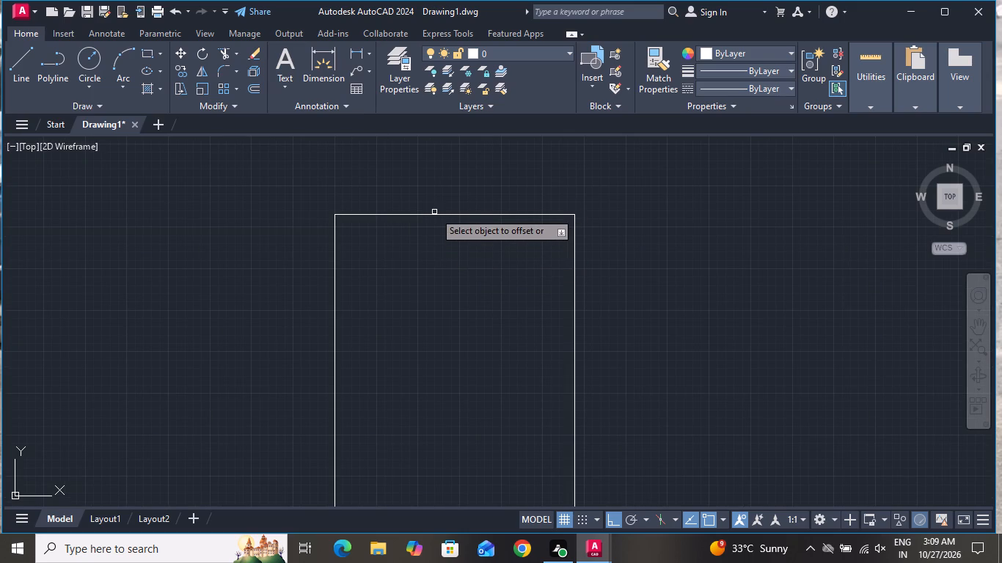
pyautogui.click(434, 213)
pyautogui.click(420, 266)
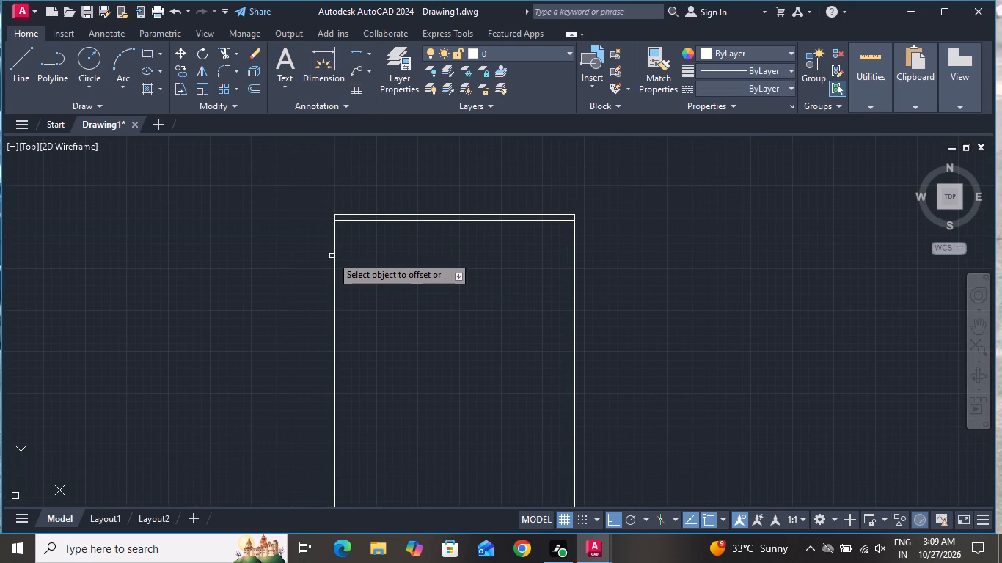
pyautogui.click(334, 254)
pyautogui.click(407, 254)
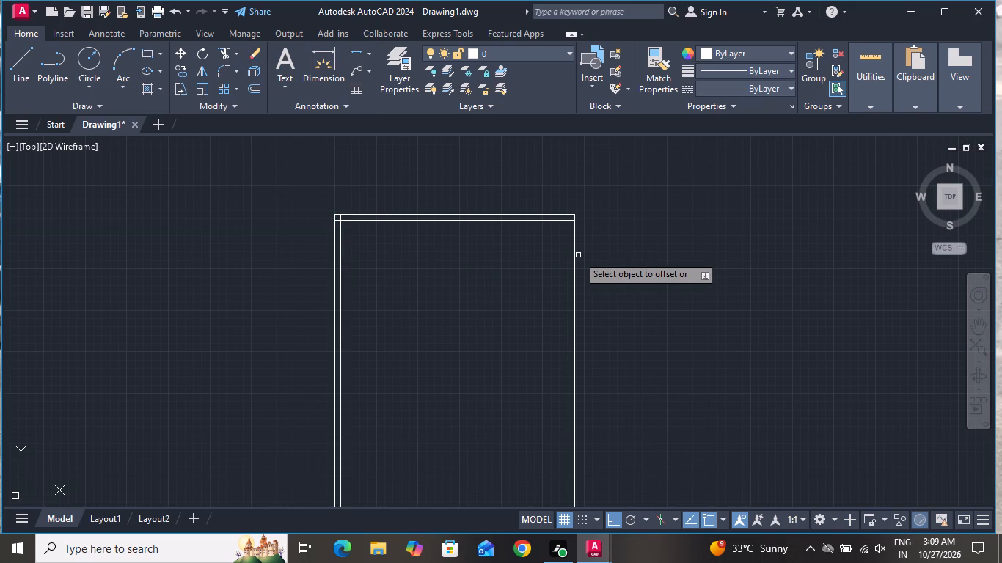
pyautogui.click(575, 260)
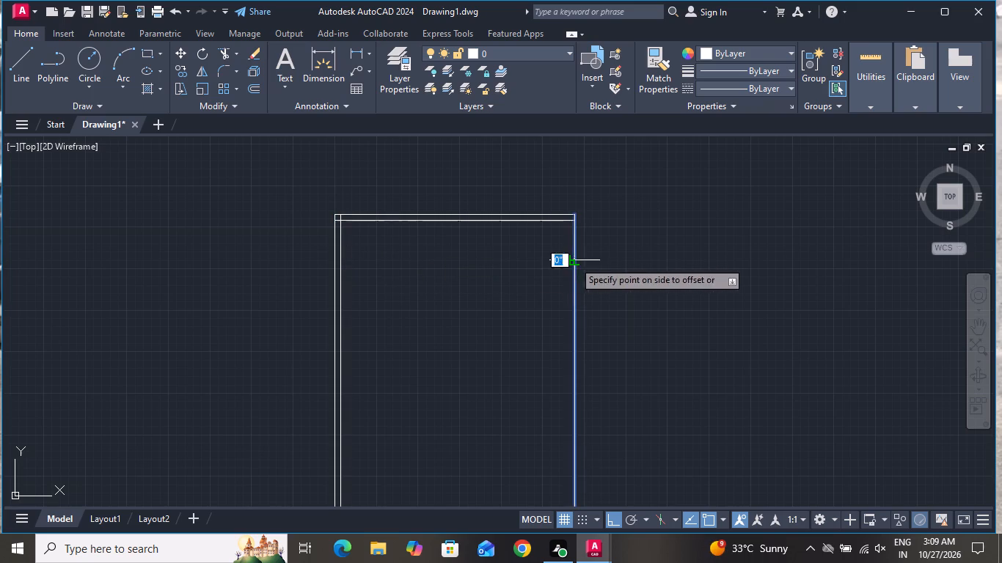
pyautogui.click(527, 263)
# Offset the bottom side of the outline inward by the same 9" and end the Offset command.
pyautogui.scroll(-3, 525, 224)
pyautogui.scroll(3, 501, 309)
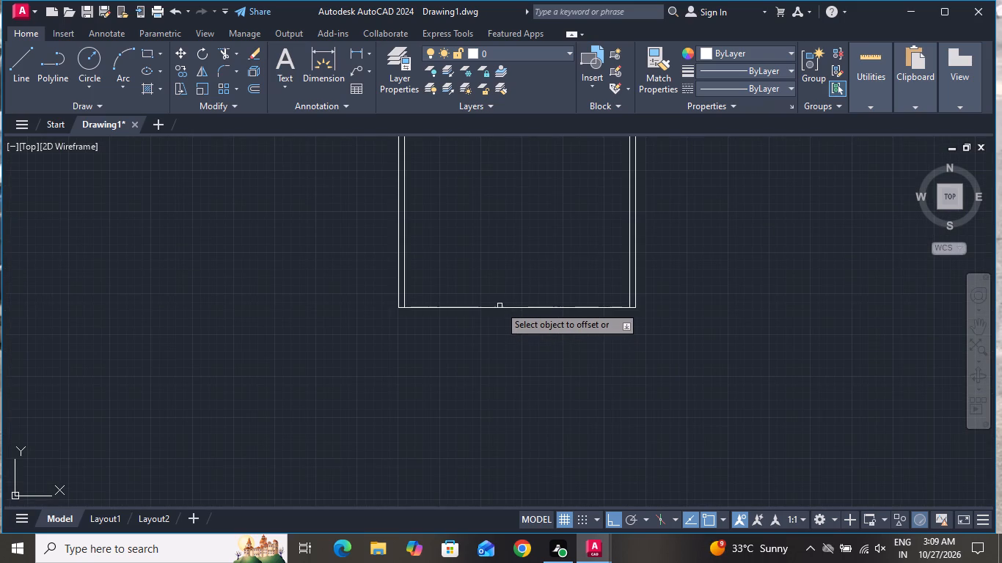
pyautogui.scroll(3, 499, 305)
pyautogui.click(492, 312)
pyautogui.click(491, 276)
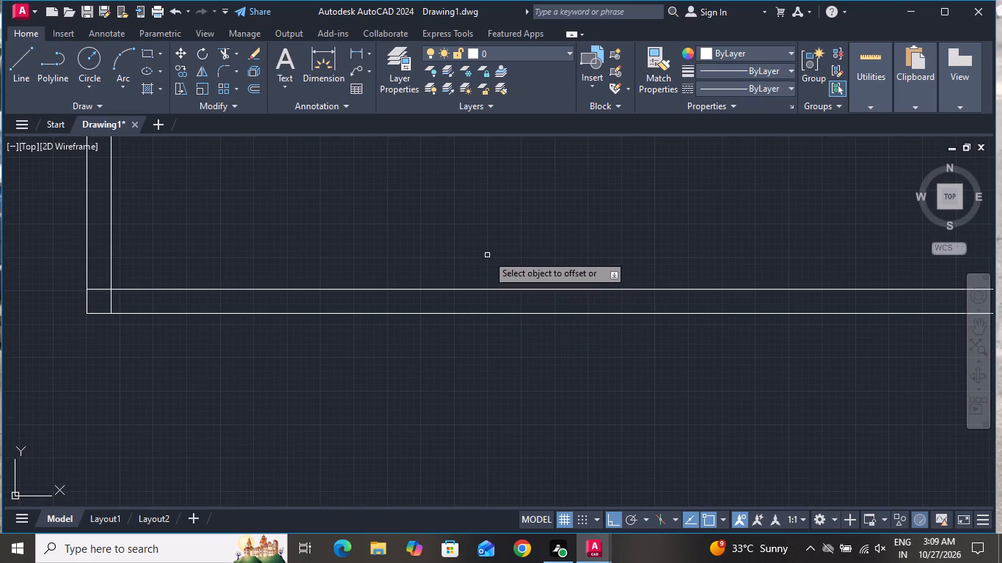
pyautogui.rightClick(485, 243)
pyautogui.click(500, 265)
# Trim the overlapping inner wall line ends at the top-left corner of the floor plan.
pyautogui.scroll(-4, 505, 292)
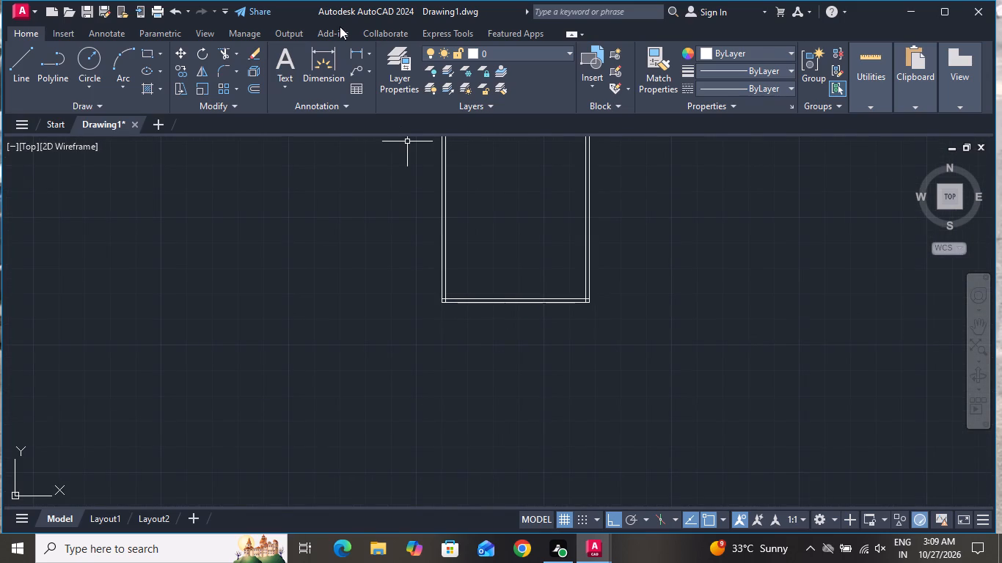
pyautogui.click(224, 52)
pyautogui.scroll(-2, 398, 262)
pyautogui.scroll(5, 414, 194)
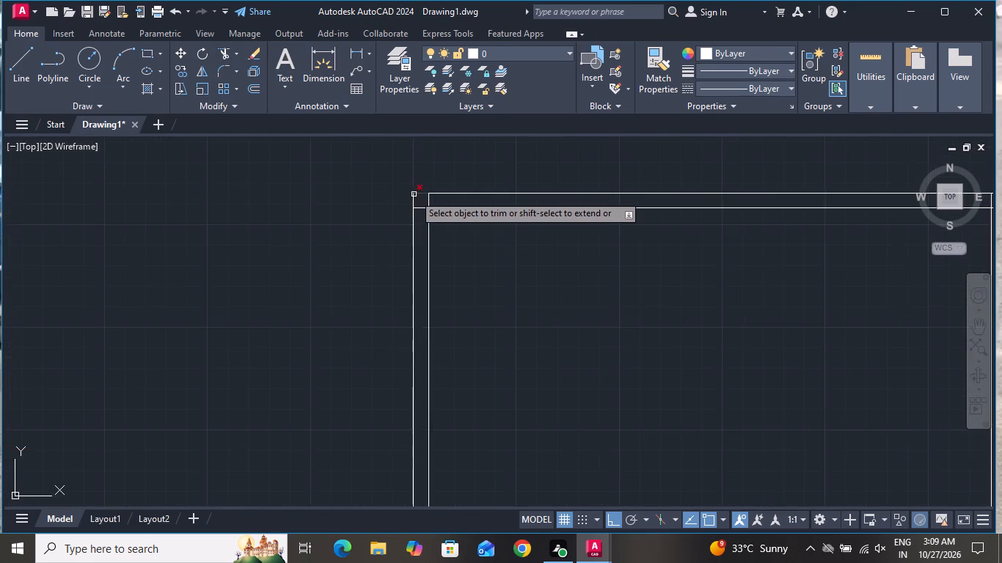
pyautogui.scroll(4, 430, 201)
pyautogui.click(430, 199)
pyautogui.click(373, 200)
pyautogui.click(372, 205)
pyautogui.click(366, 301)
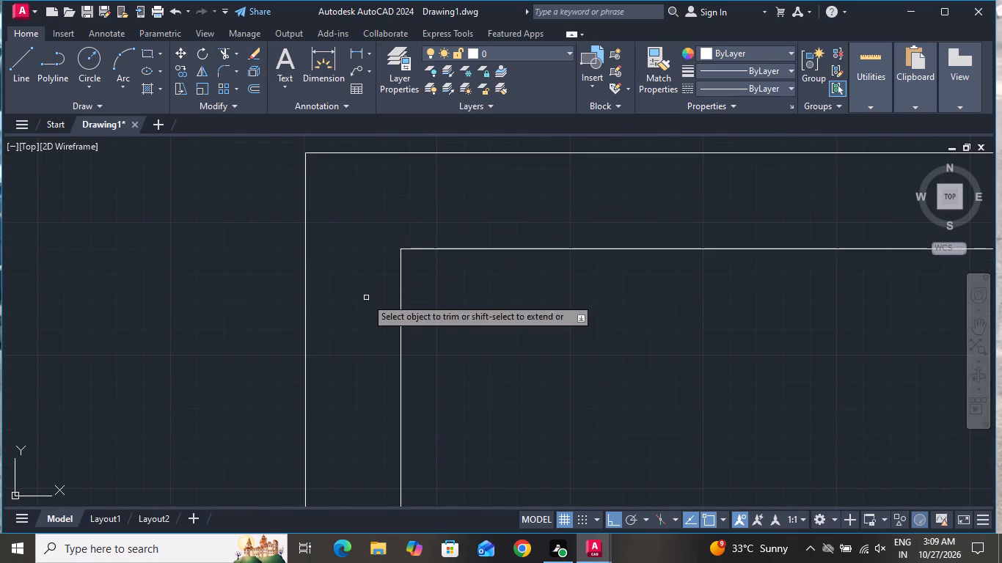
# Trim the overlapping inner wall line ends at the top-right corner of the floor plan.
pyautogui.scroll(-4, 348, 251)
pyautogui.scroll(6, 890, 266)
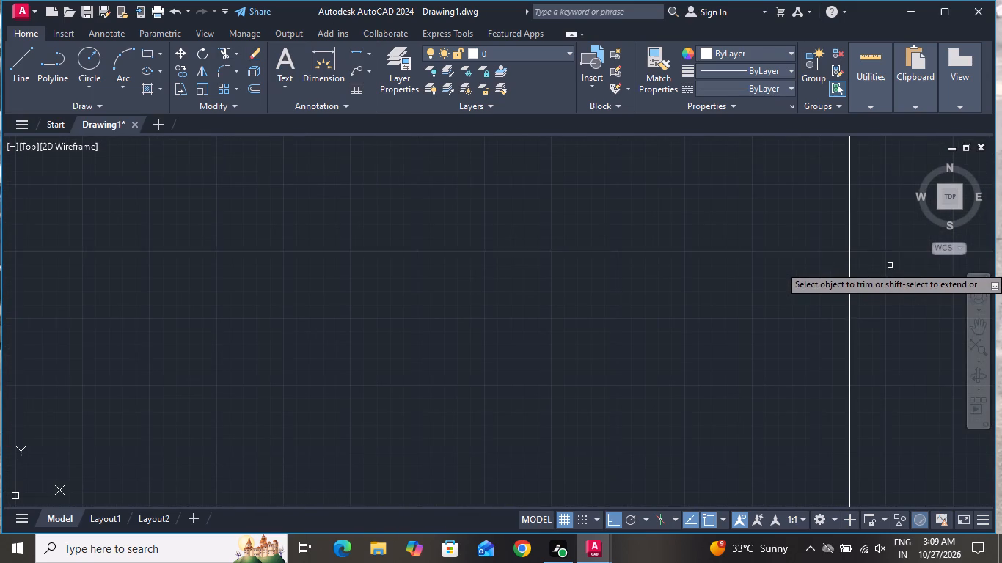
pyautogui.click(888, 257)
pyautogui.click(852, 217)
pyautogui.click(841, 216)
pyautogui.click(860, 194)
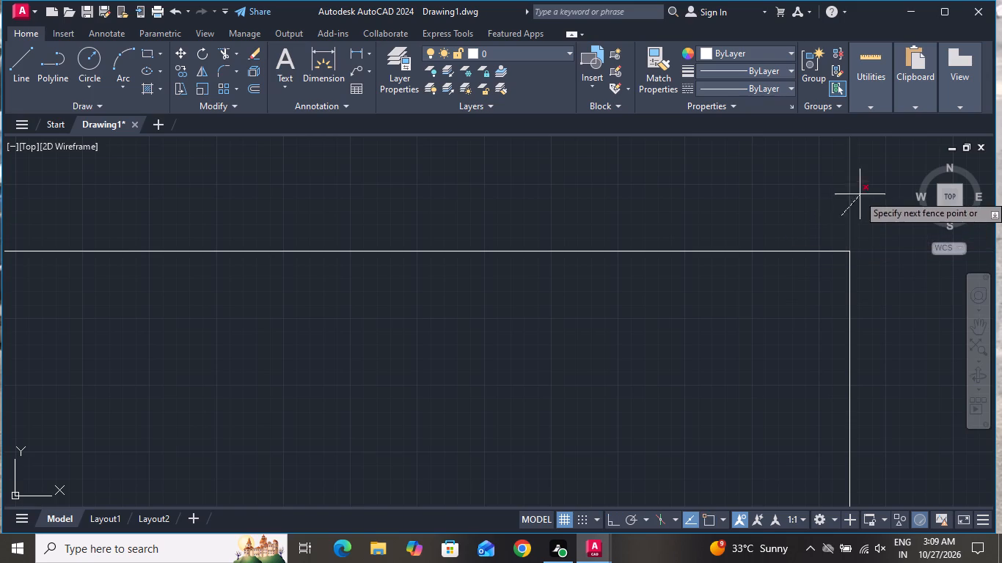
# Trim the overlapping inner wall line ends at the bottom-left corner of the floor plan.
pyautogui.scroll(-7, 853, 186)
pyautogui.scroll(-3, 706, 279)
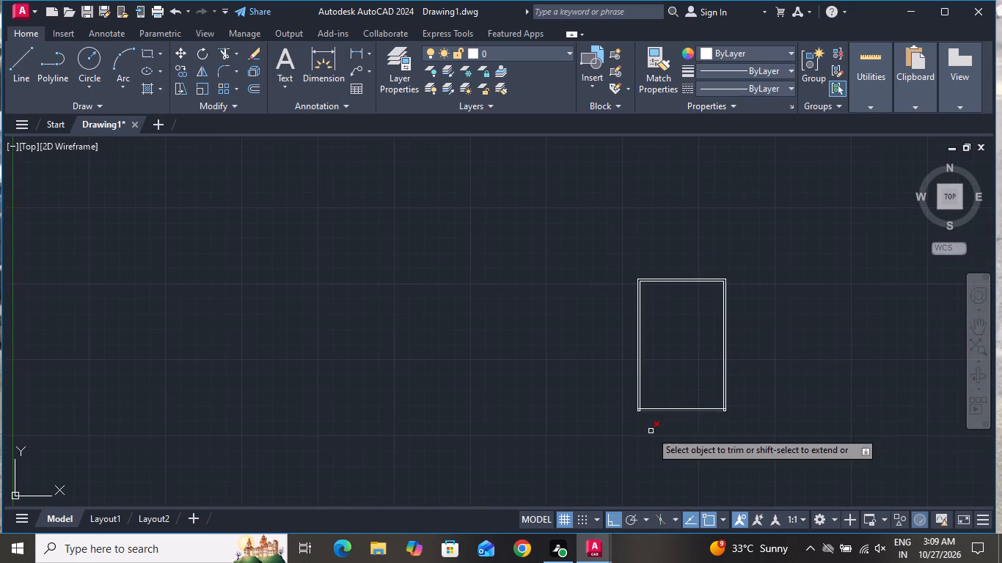
pyautogui.scroll(4, 631, 411)
pyautogui.scroll(5, 692, 405)
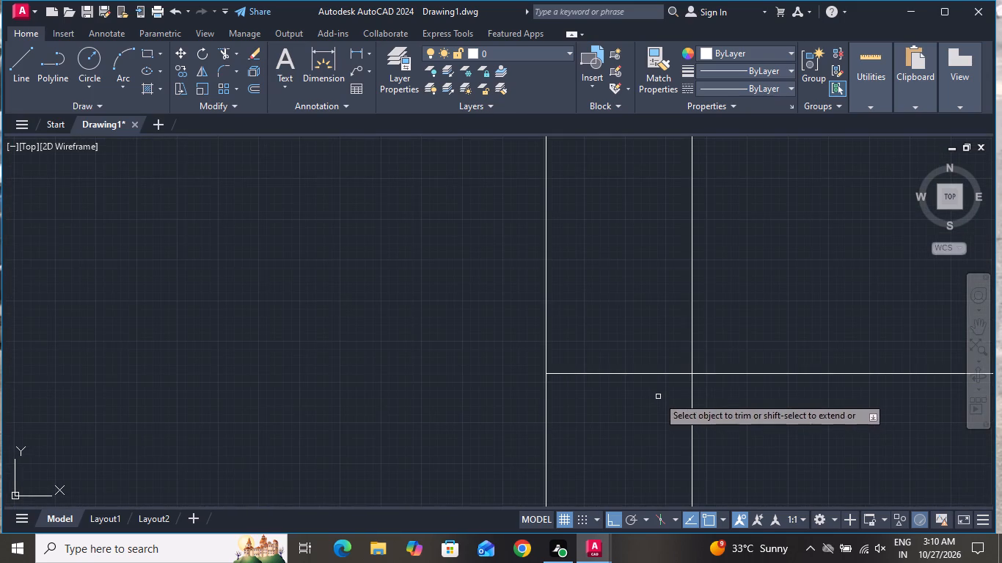
pyautogui.click(658, 397)
pyautogui.click(640, 331)
pyautogui.click(659, 417)
pyautogui.click(732, 413)
# Trim the overlapping inner wall line ends at the bottom-right corner and end the Trim command.
pyautogui.scroll(-4, 414, 298)
pyautogui.scroll(-3, 491, 303)
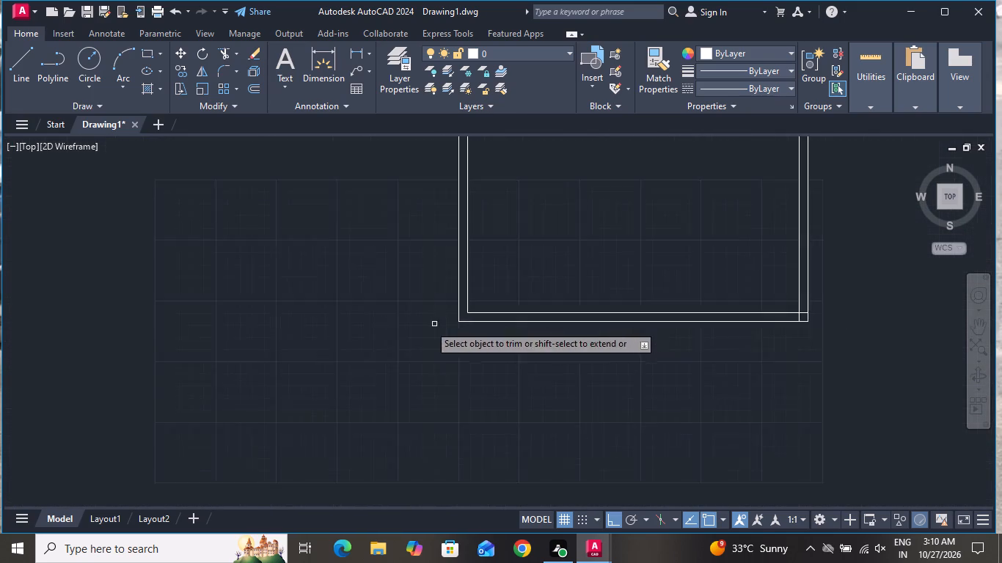
pyautogui.scroll(5, 675, 307)
pyautogui.scroll(3, 514, 409)
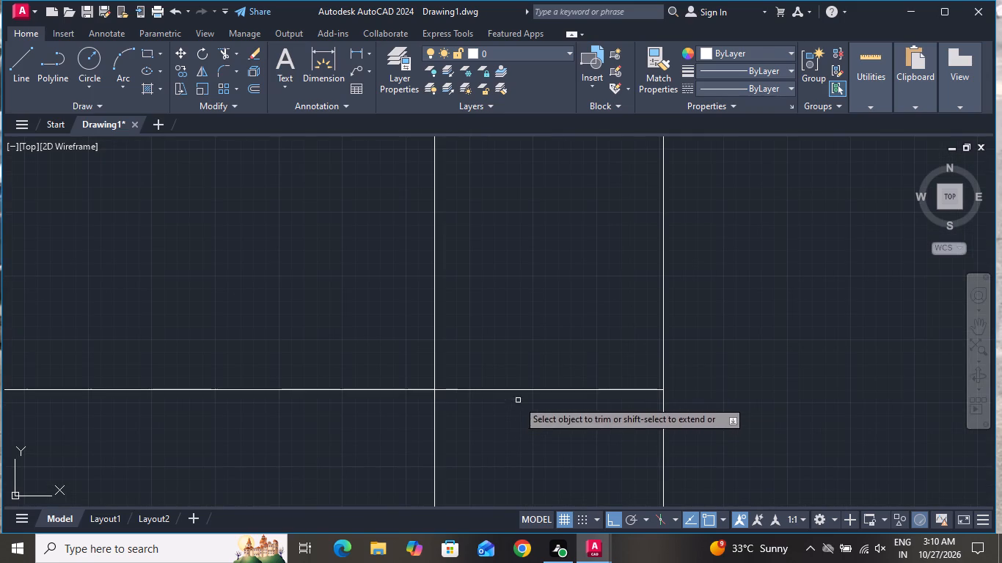
pyautogui.click(518, 400)
pyautogui.click(513, 348)
pyautogui.click(480, 400)
pyautogui.click(409, 416)
pyautogui.scroll(-5, 559, 386)
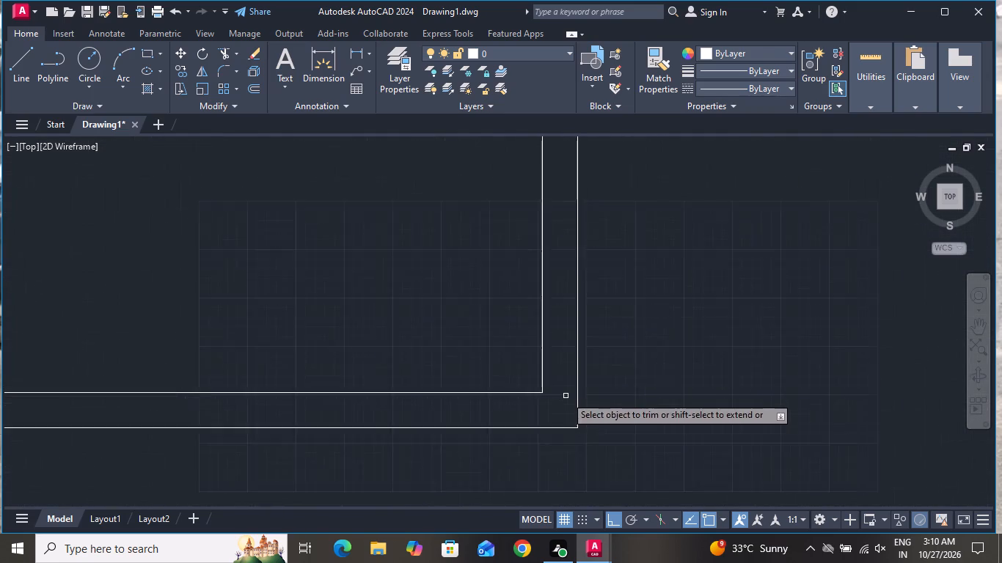
pyautogui.scroll(-5, 566, 403)
pyautogui.rightClick(606, 303)
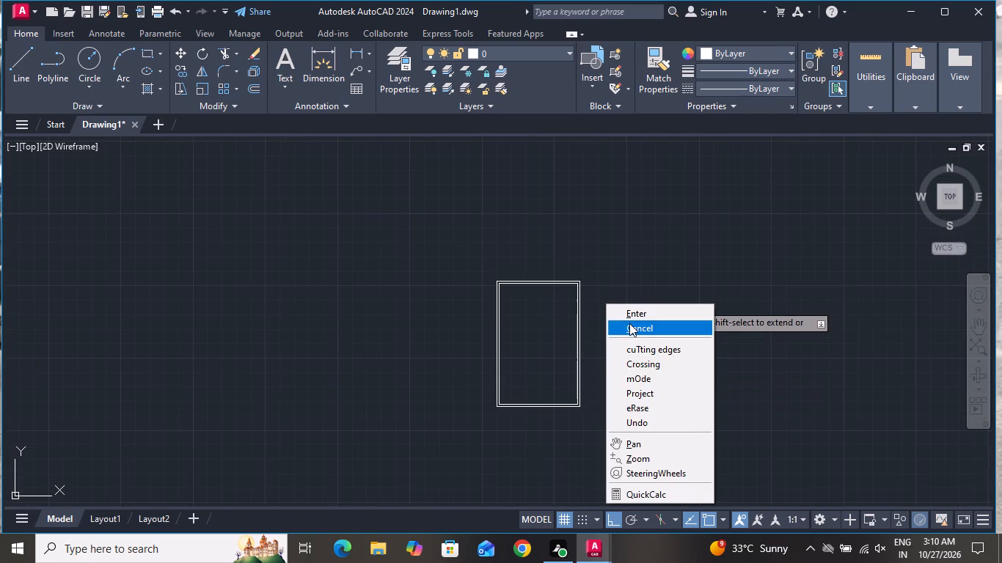
pyautogui.click(630, 323)
# Using Offset with the Through option, offset the inner left wall line 11'3" to the right.
pyautogui.scroll(2, 613, 300)
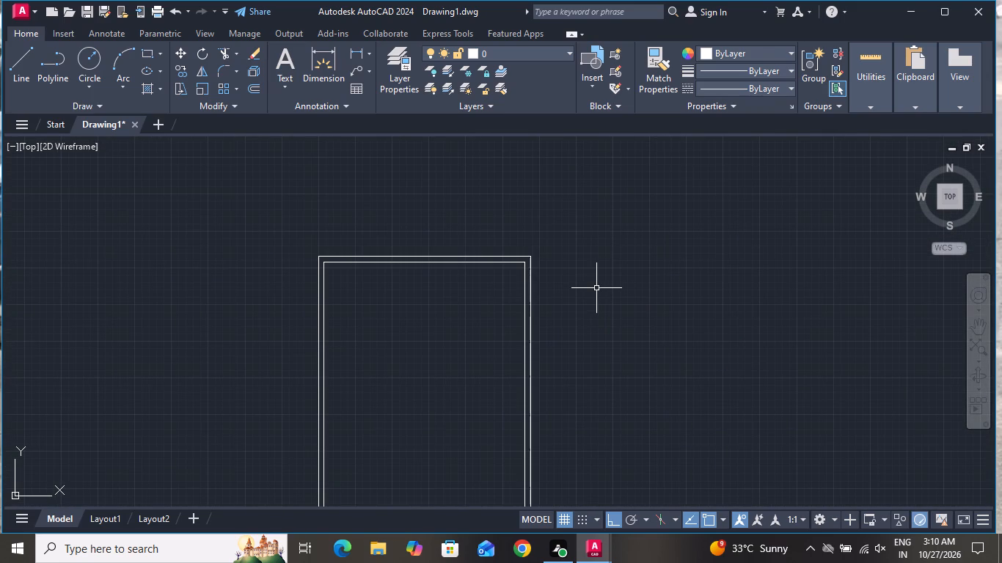
pyautogui.press('o')
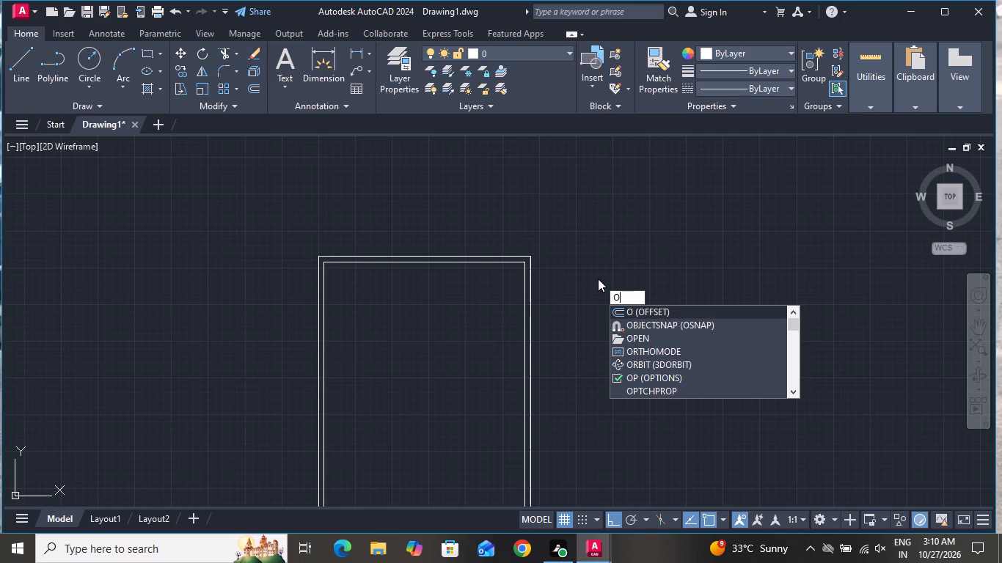
pyautogui.press('space')
pyautogui.write('t')
pyautogui.press('space')
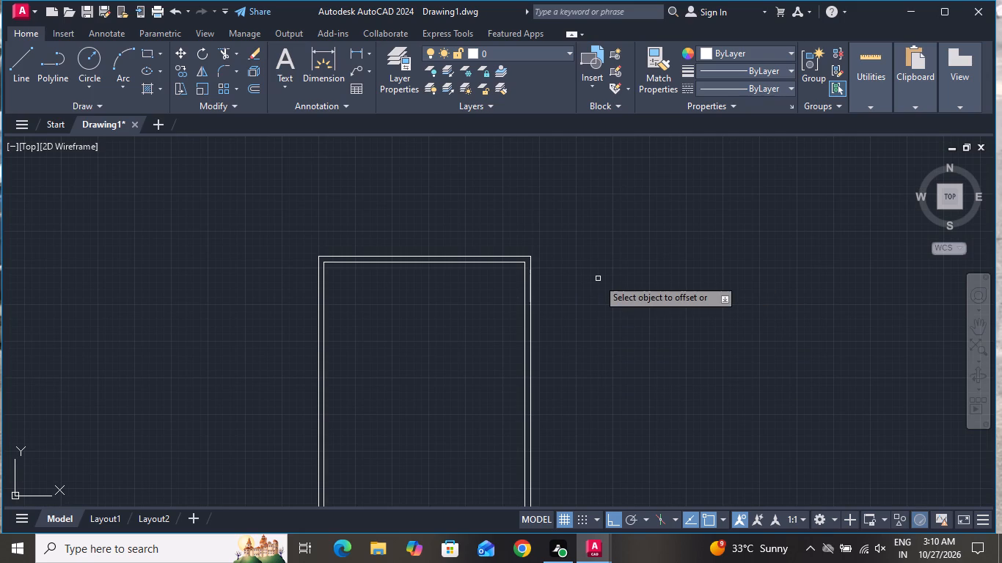
pyautogui.scroll(3, 327, 270)
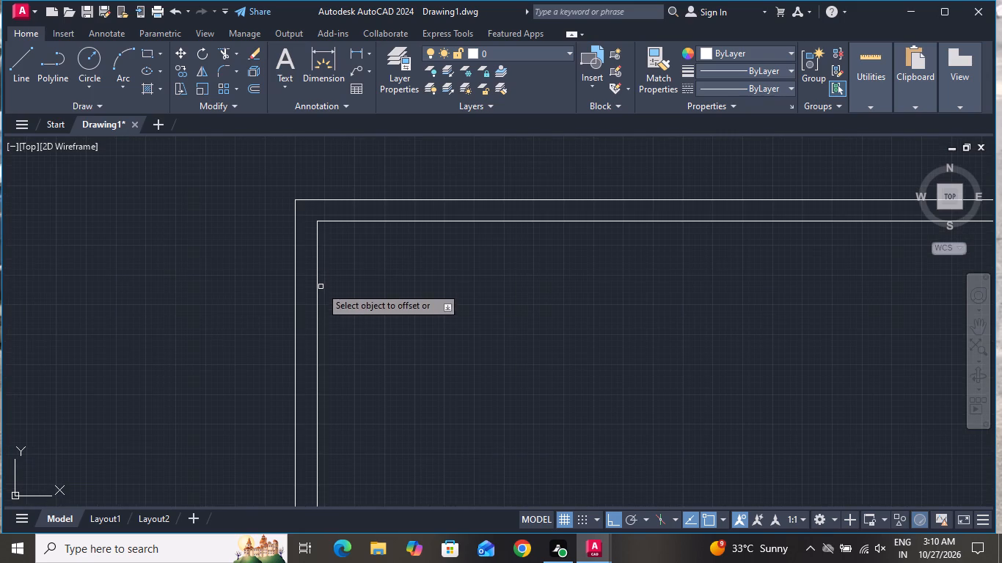
pyautogui.click(313, 292)
pyautogui.click(317, 291)
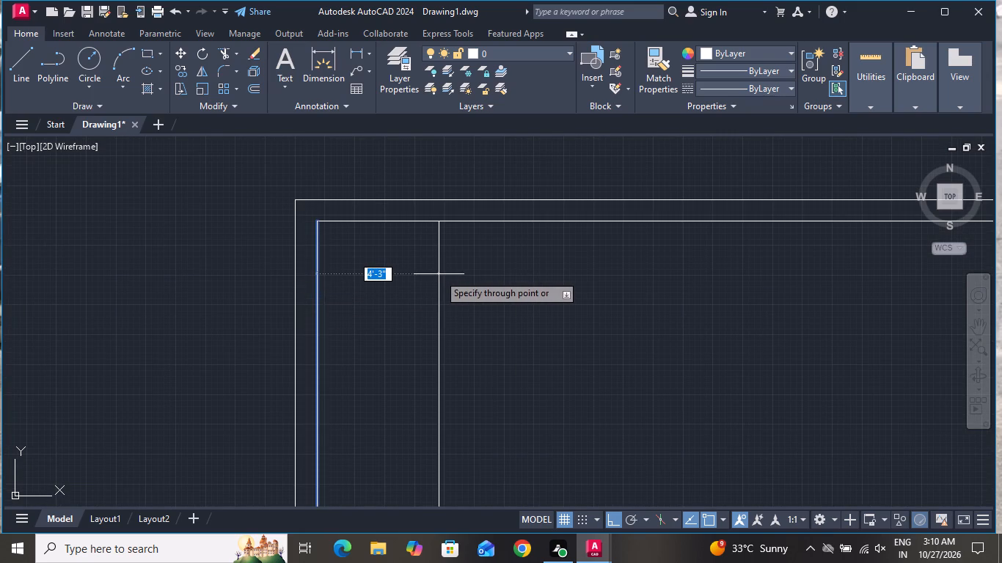
pyautogui.write('11')
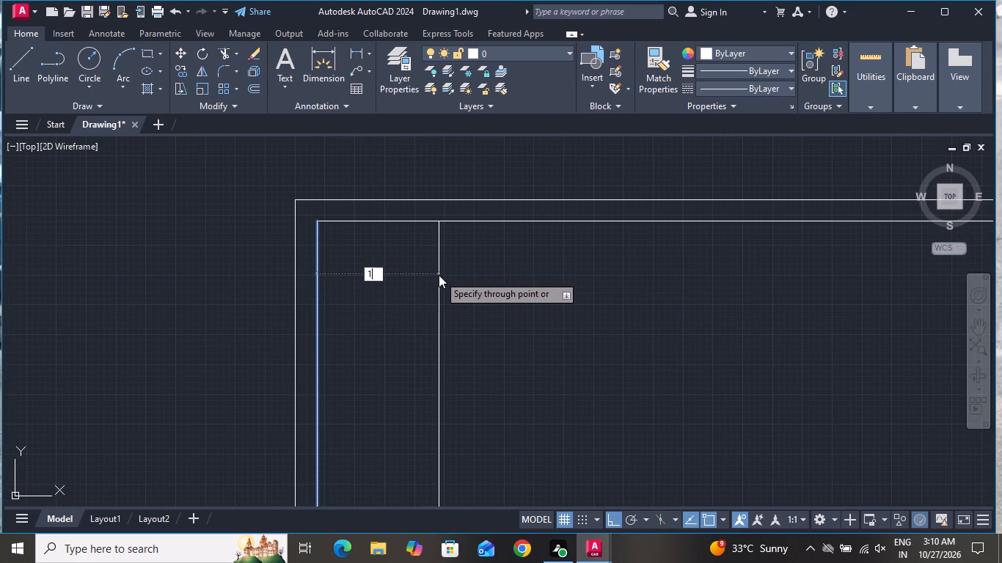
pyautogui.press("'")
pyautogui.press('3')
pyautogui.hotkey('shift', '"')
pyautogui.press('Return')
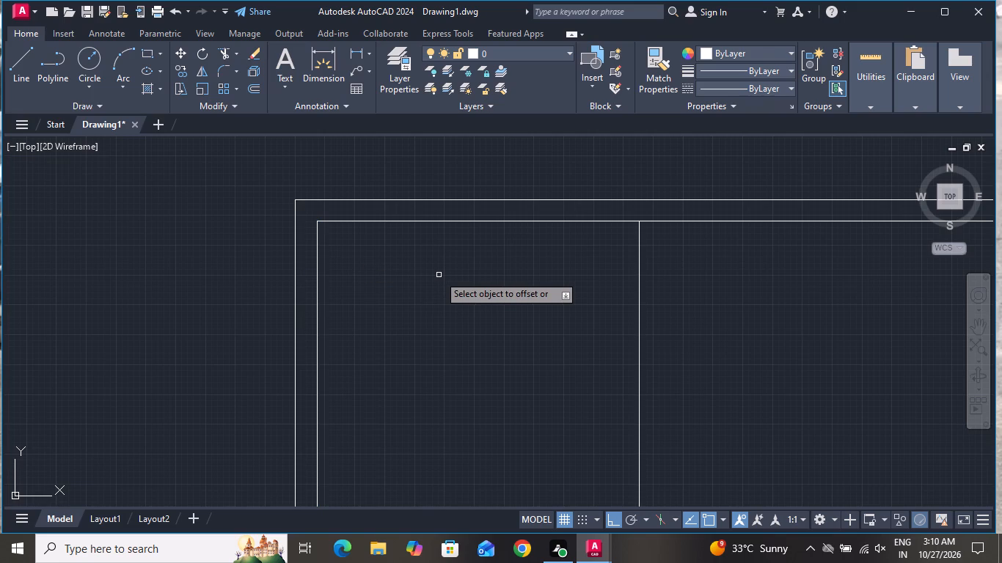
# Offset the inner top wall line 11'10" downward to make a horizontal room line.
pyautogui.click(434, 222)
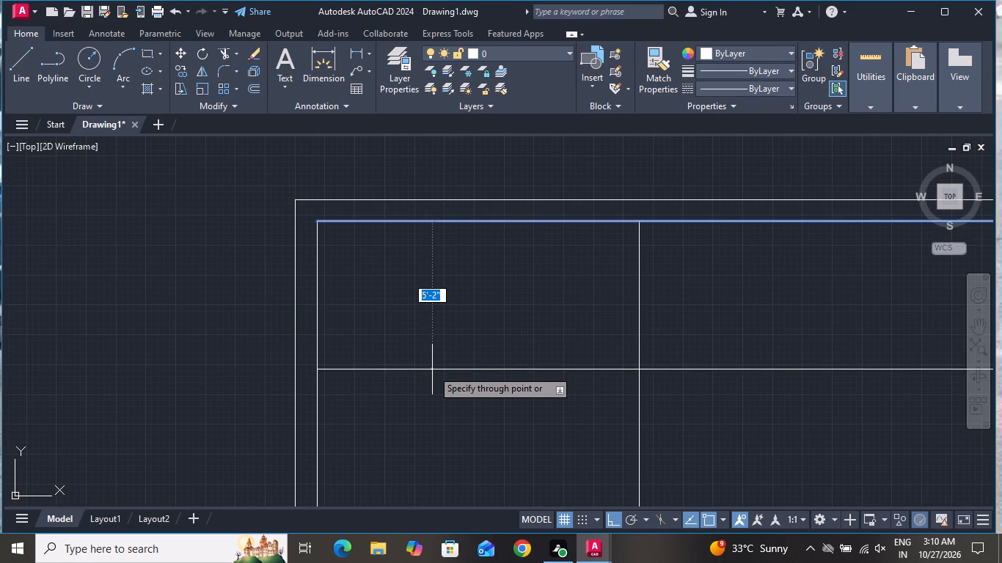
pyautogui.write('11')
pyautogui.press("'")
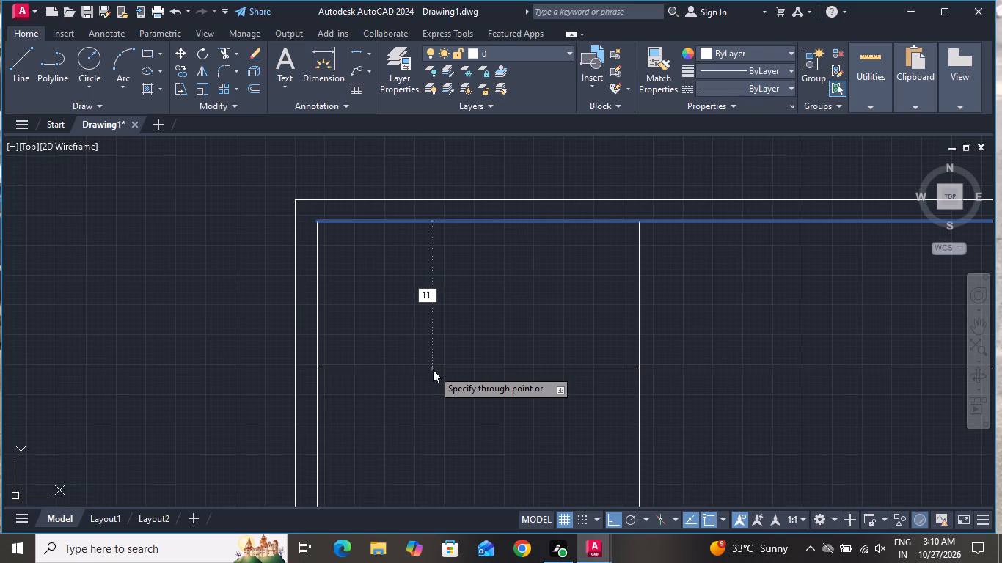
pyautogui.write('10')
pyautogui.hotkey('shift', '"')
pyautogui.press('Return')
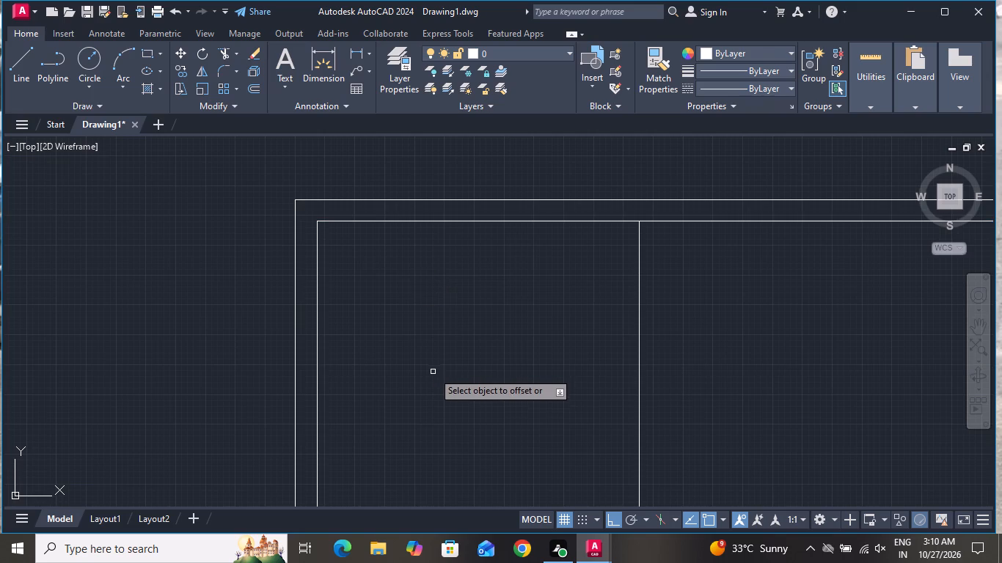
# Offset the vertical room line 6" to the right to form the first vertical partition wall.
pyautogui.scroll(-3, 435, 324)
pyautogui.scroll(2, 494, 380)
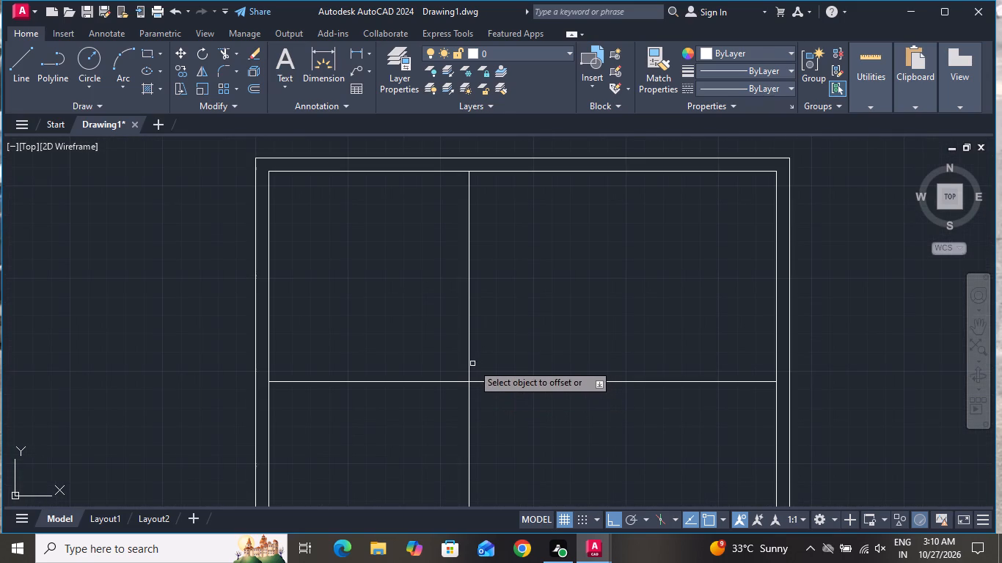
pyautogui.click(469, 367)
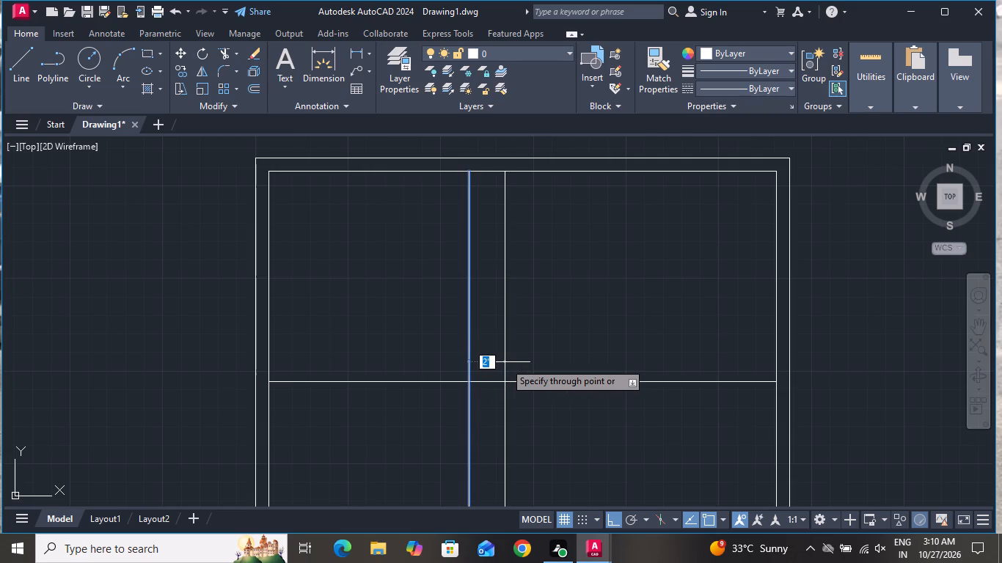
pyautogui.press('6')
pyautogui.hotkey('shift', '"')
pyautogui.press('Return')
# Offset the horizontal room line 6" downward to form the horizontal partition wall.
pyautogui.click(451, 380)
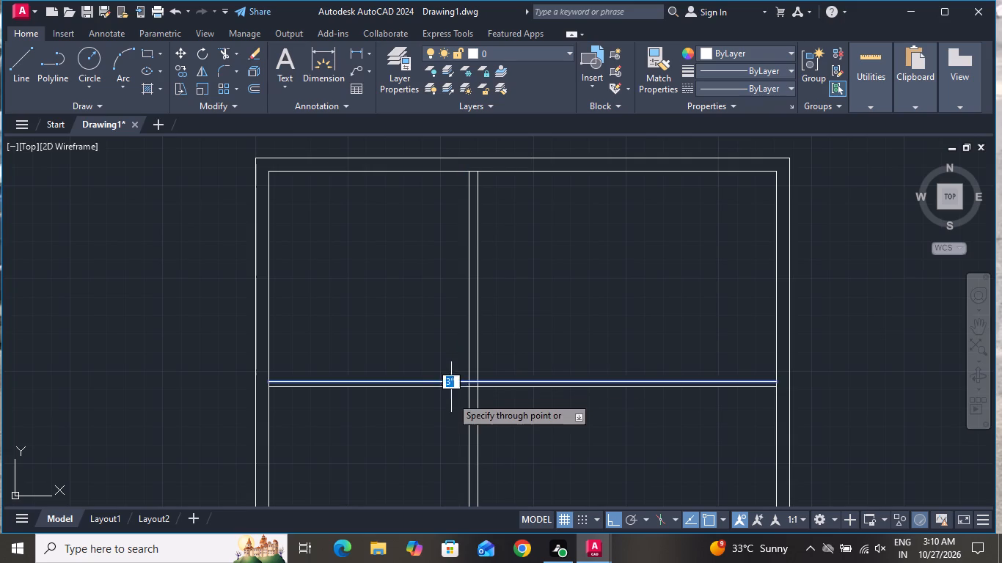
pyautogui.press('6')
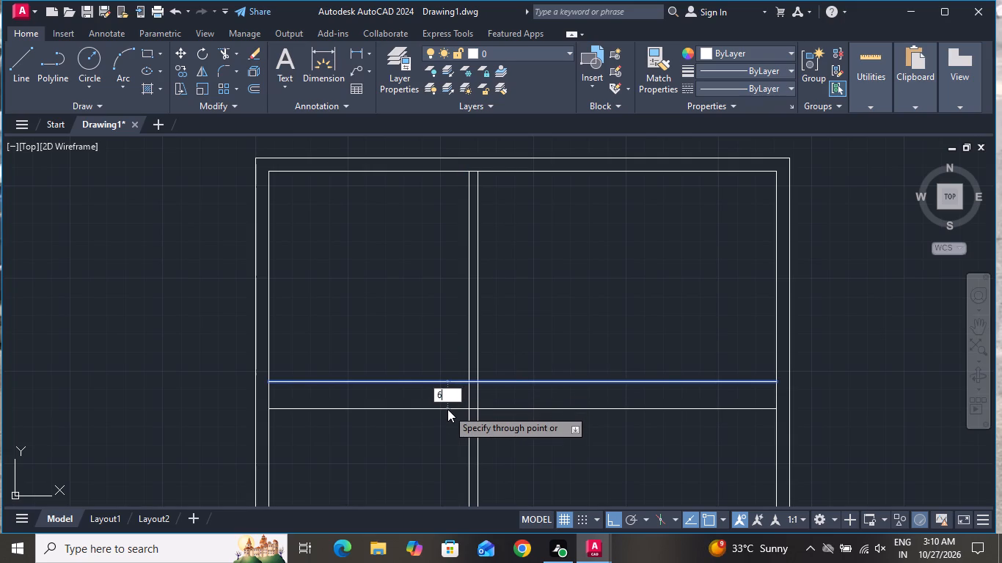
pyautogui.hotkey('shift', '"')
pyautogui.press('Return')
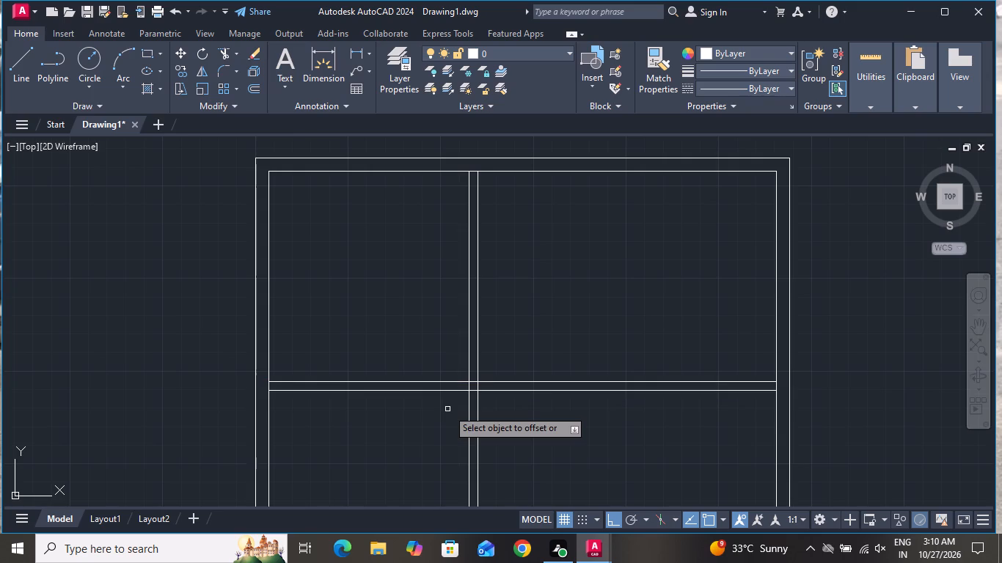
# Offset the right-hand line of the vertical partition wall 5'0" to the right.
pyautogui.scroll(1, 527, 250)
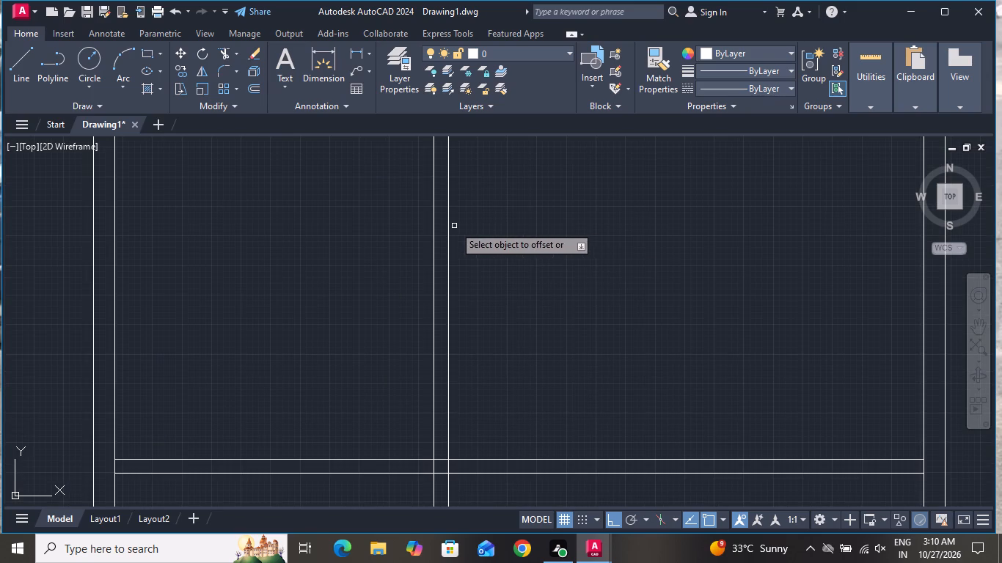
pyautogui.click(447, 229)
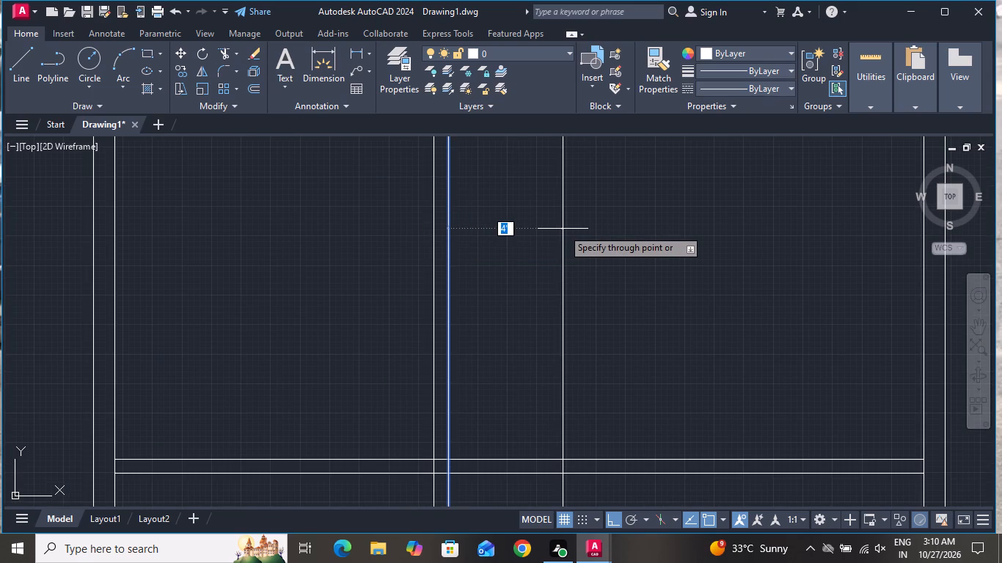
pyautogui.write("5'0")
pyautogui.hotkey('shift', '"')
pyautogui.press('Return')
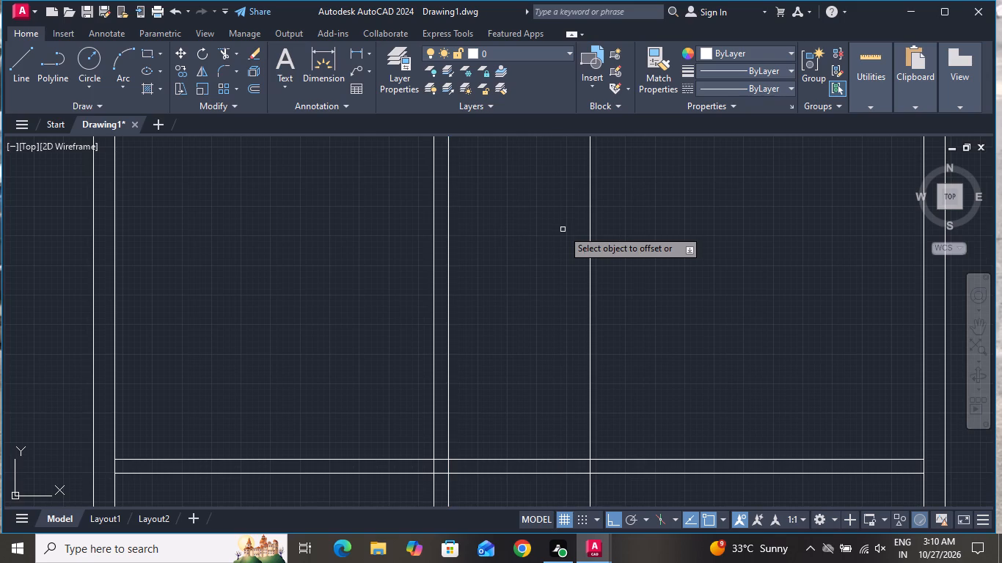
# Offset the newest vertical line 6" to the right to form a second vertical partition wall, and end Offset.
pyautogui.scroll(-2, 592, 283)
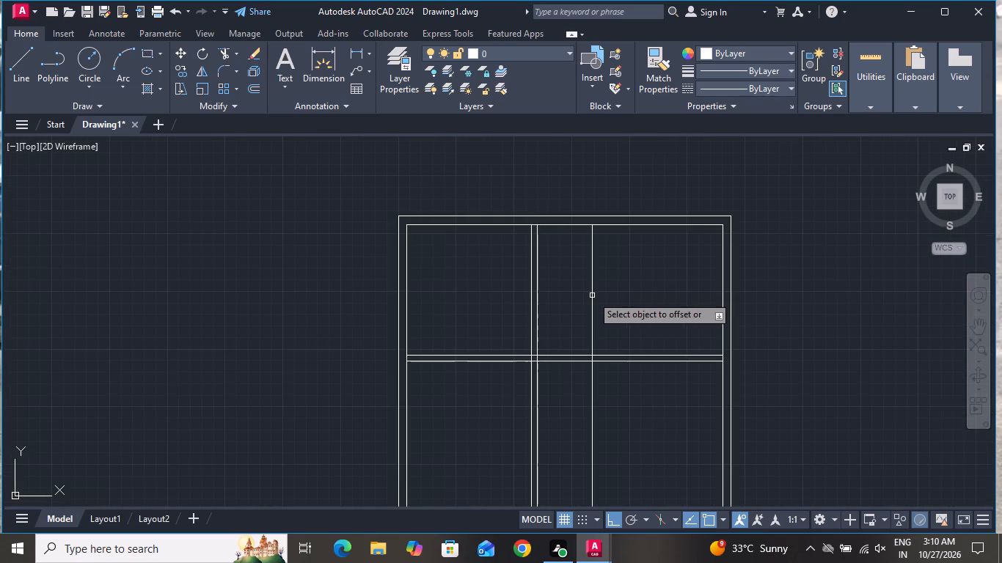
pyautogui.click(593, 292)
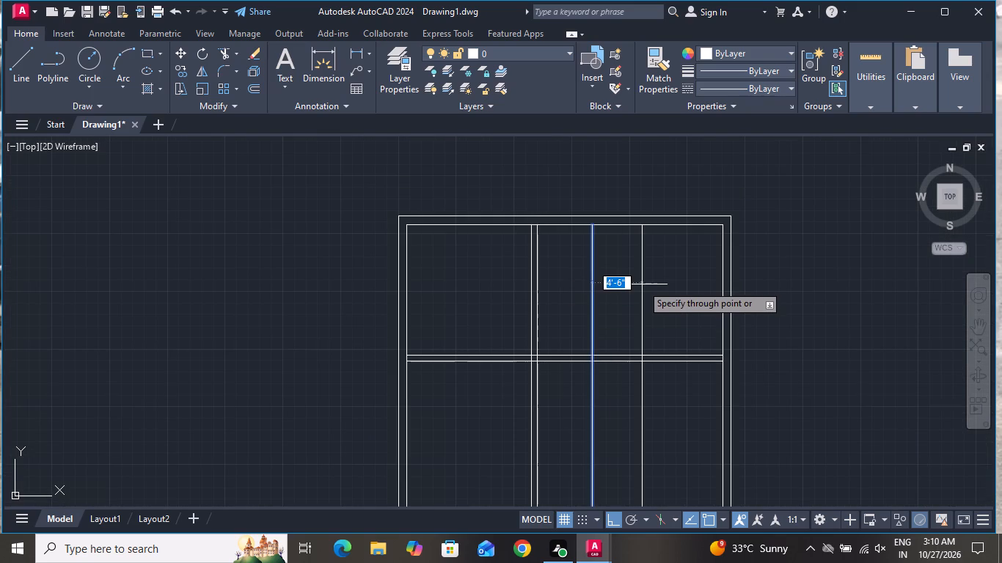
pyautogui.press('6')
pyautogui.hotkey('shift', '"')
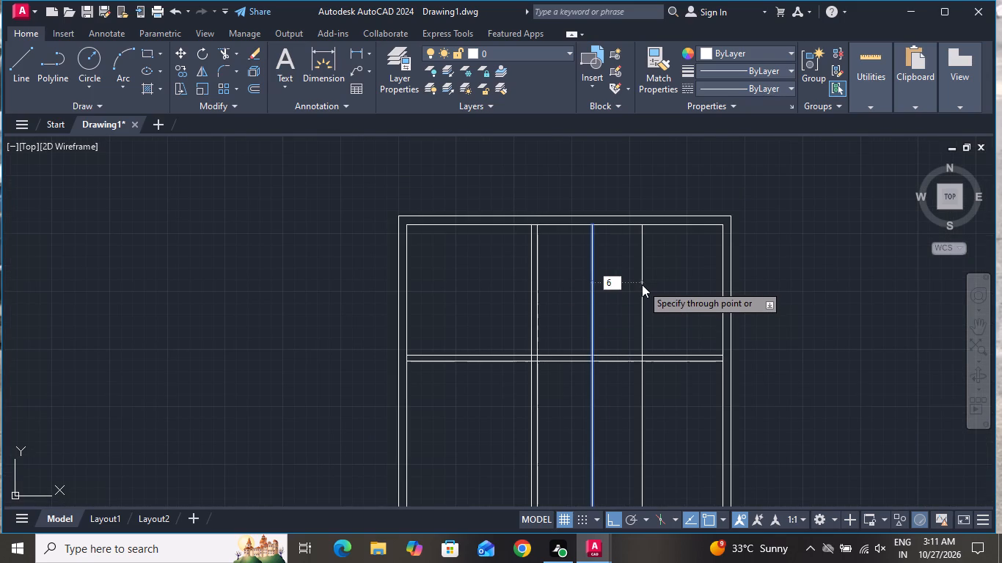
pyautogui.press('Return')
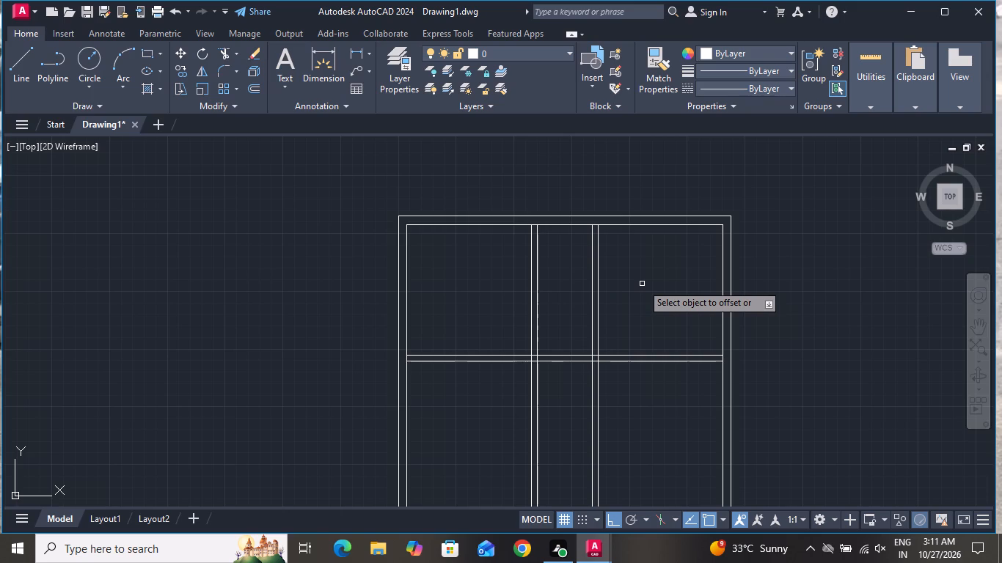
pyautogui.rightClick(642, 284)
pyautogui.click(648, 304)
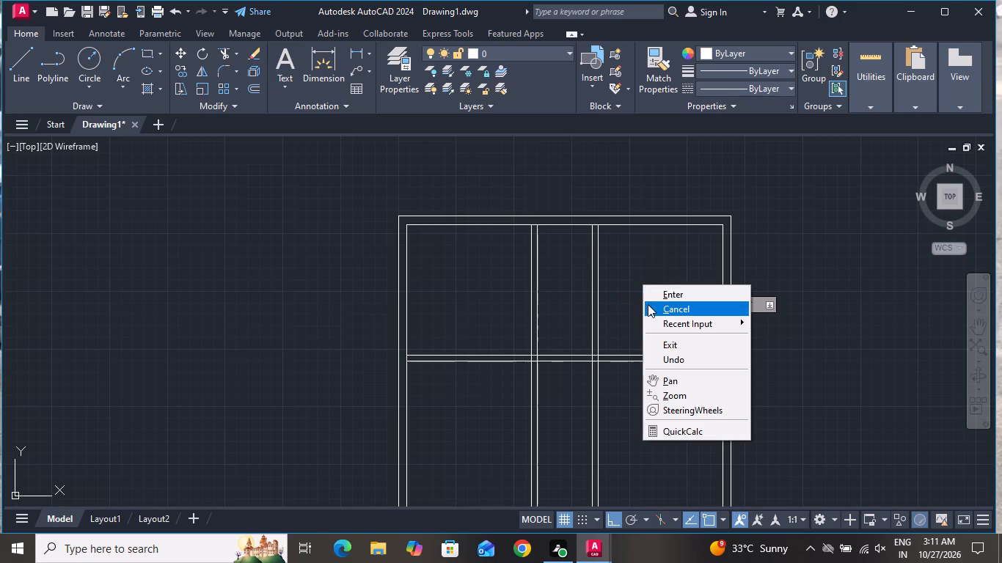
# Trim all four vertical partition lines below the horizontal partition wall and end the Trim command.
pyautogui.click(222, 46)
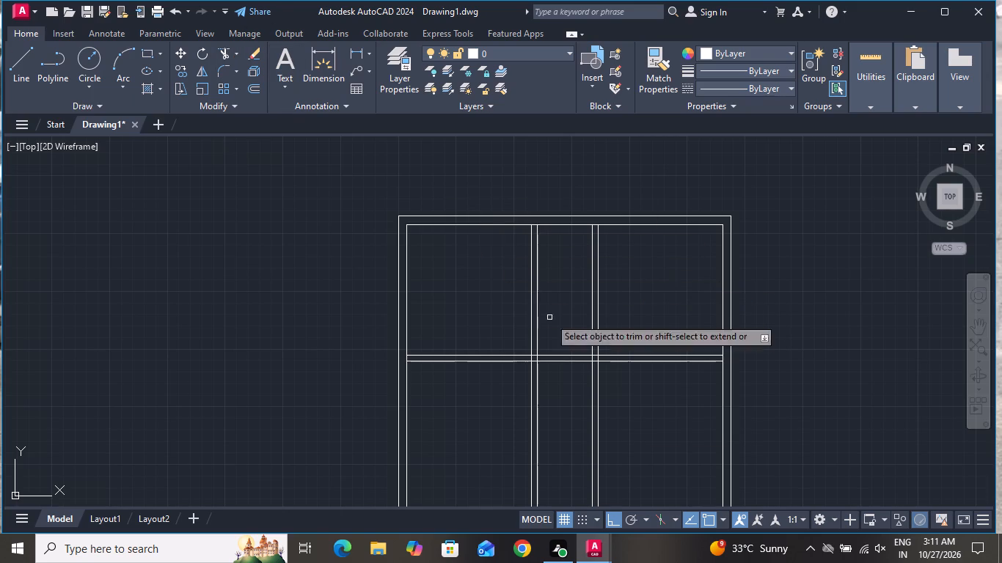
pyautogui.click(649, 405)
pyautogui.click(498, 436)
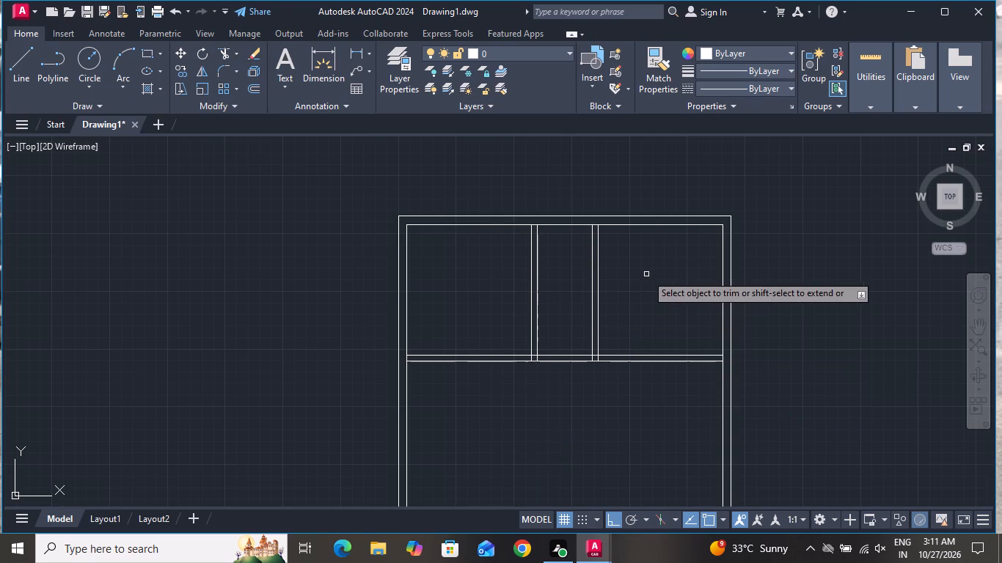
pyautogui.rightClick(642, 278)
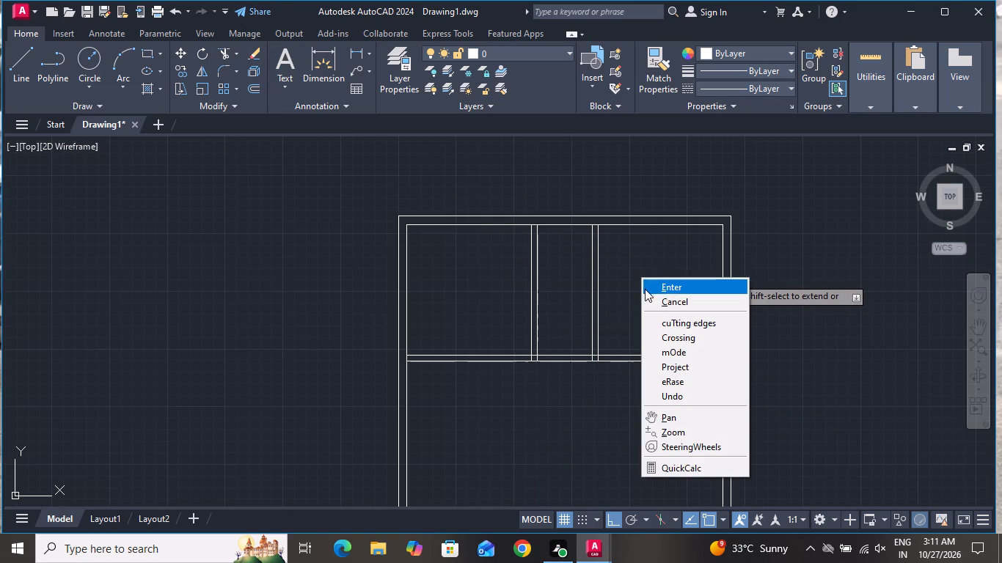
pyautogui.click(657, 298)
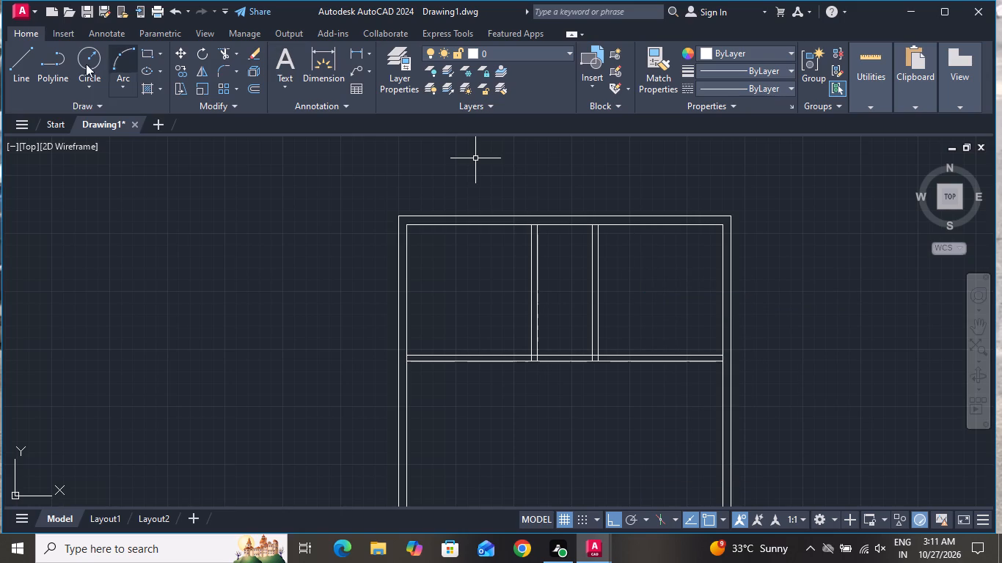
# Draw an 11'3" line leftward from the inner top-right wall corner along the inner top wall line.
pyautogui.click(25, 59)
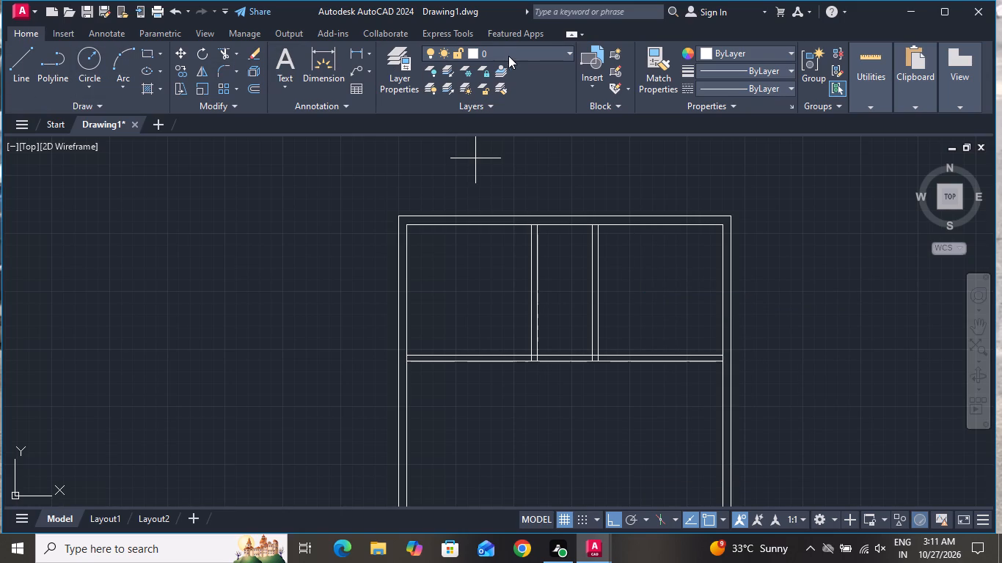
pyautogui.scroll(4, 723, 218)
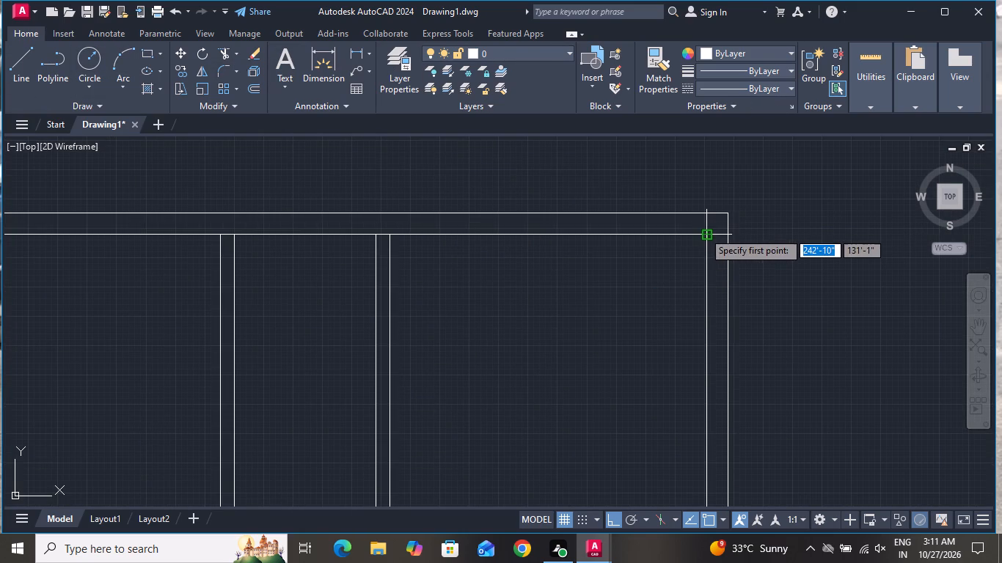
pyautogui.click(703, 231)
pyautogui.write('11')
pyautogui.press("'")
pyautogui.press('3')
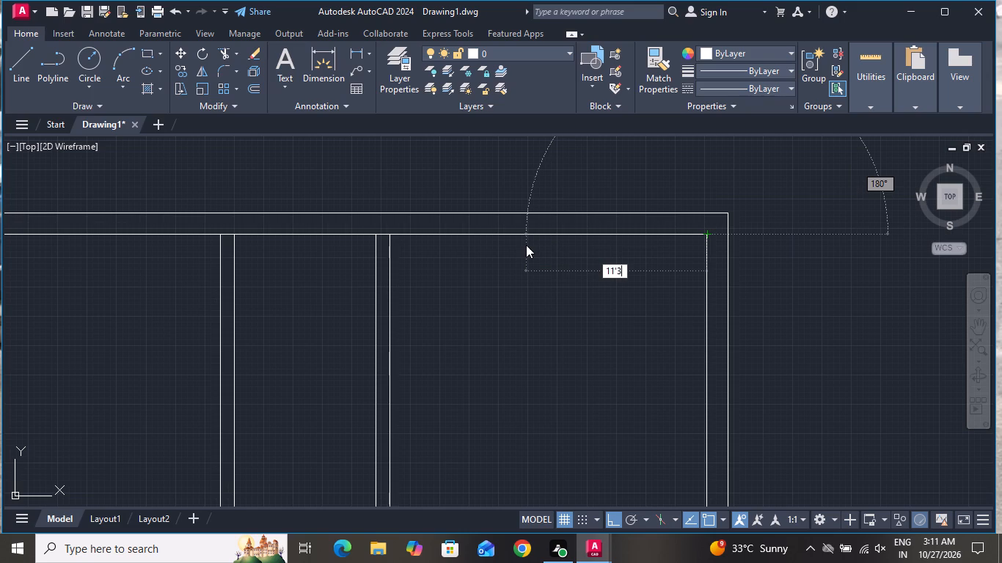
pyautogui.hotkey('shift', '"')
pyautogui.press('Return')
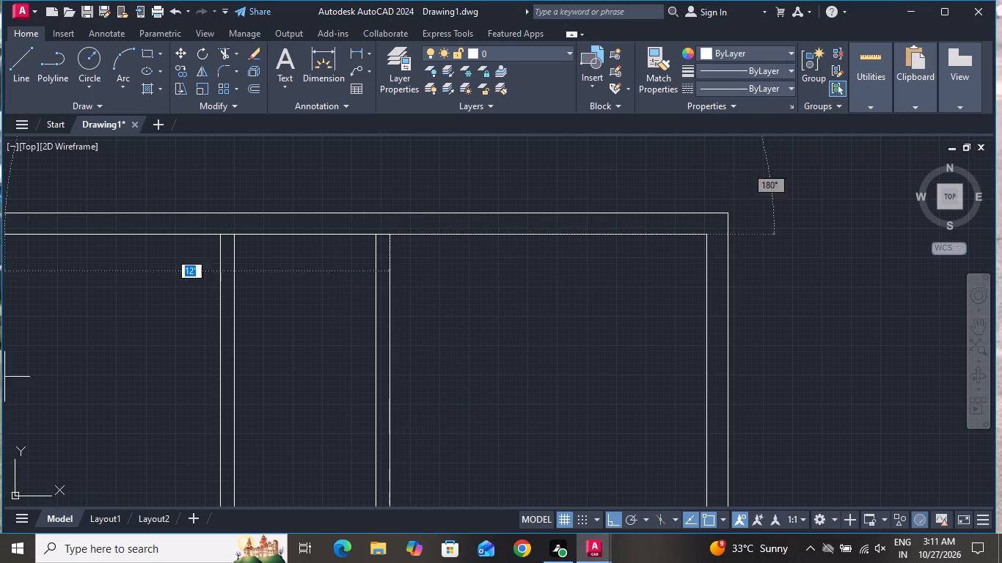
pyautogui.rightClick(587, 341)
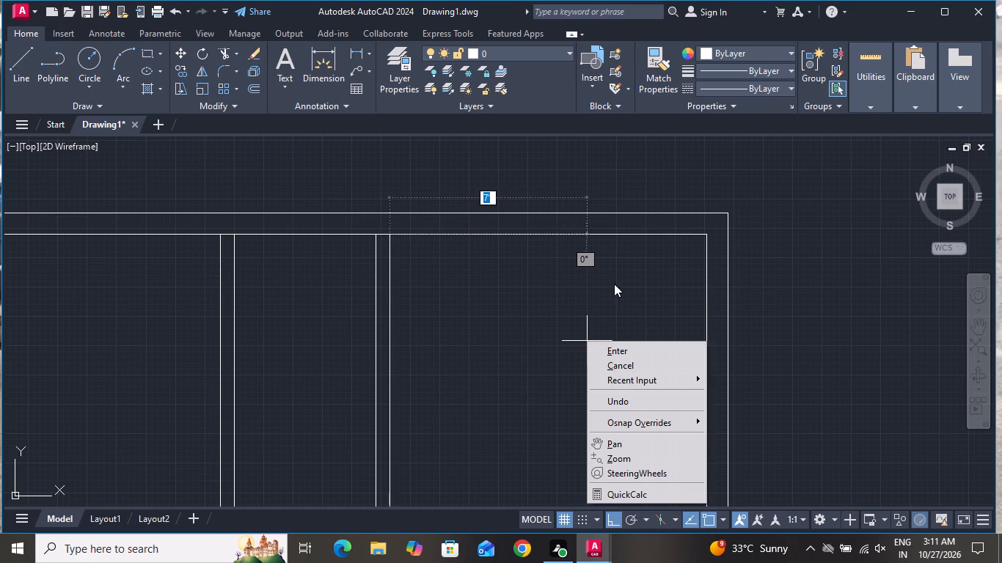
pyautogui.click(622, 371)
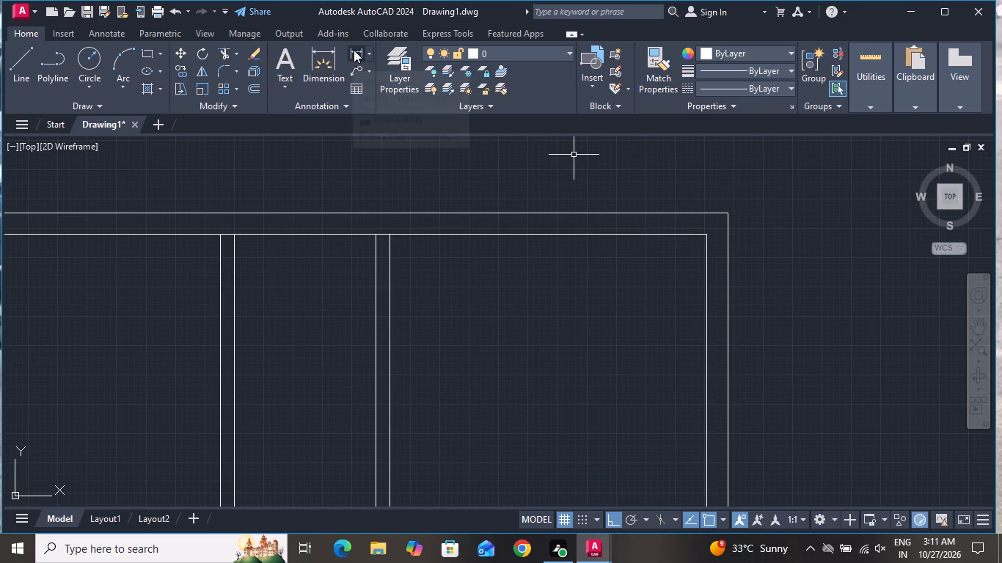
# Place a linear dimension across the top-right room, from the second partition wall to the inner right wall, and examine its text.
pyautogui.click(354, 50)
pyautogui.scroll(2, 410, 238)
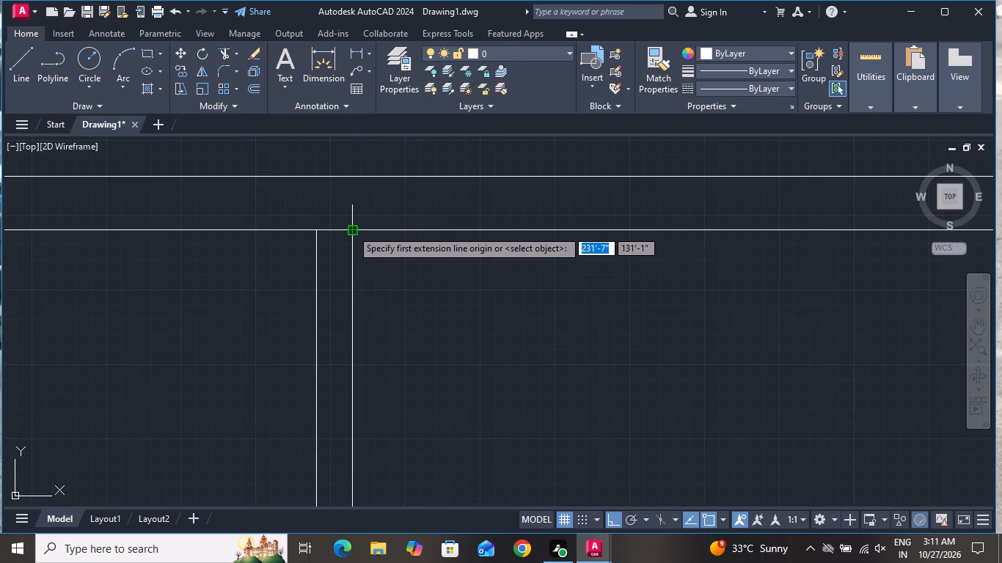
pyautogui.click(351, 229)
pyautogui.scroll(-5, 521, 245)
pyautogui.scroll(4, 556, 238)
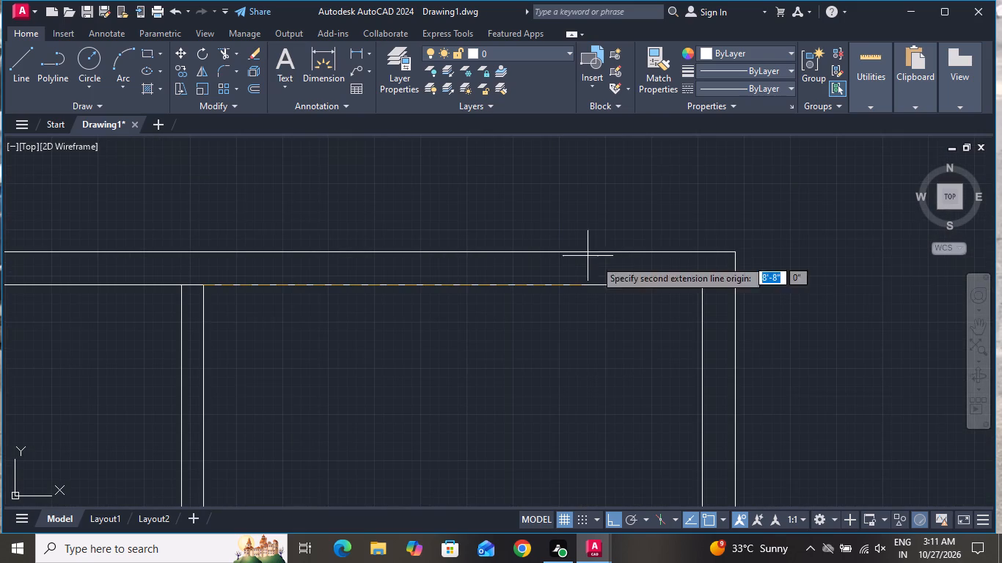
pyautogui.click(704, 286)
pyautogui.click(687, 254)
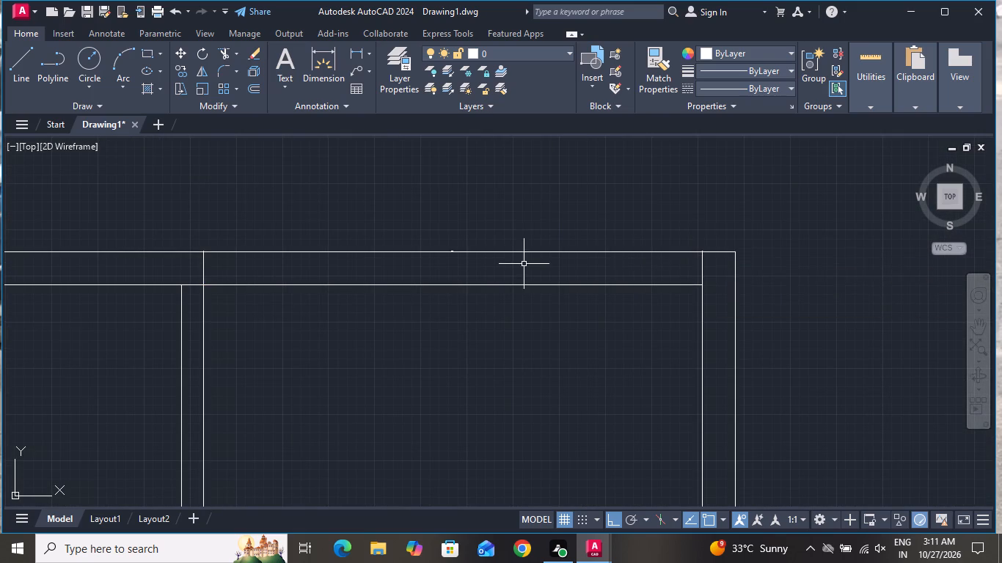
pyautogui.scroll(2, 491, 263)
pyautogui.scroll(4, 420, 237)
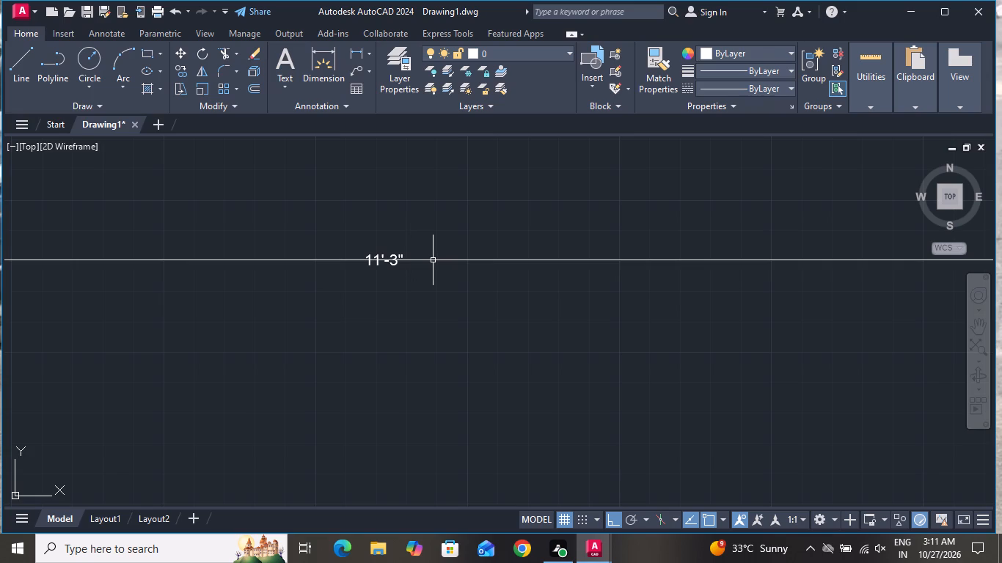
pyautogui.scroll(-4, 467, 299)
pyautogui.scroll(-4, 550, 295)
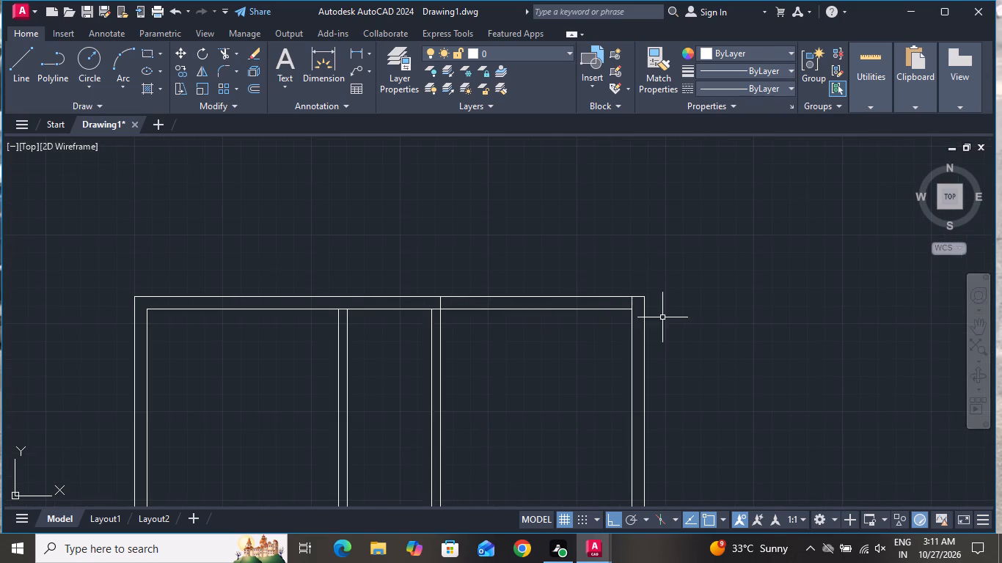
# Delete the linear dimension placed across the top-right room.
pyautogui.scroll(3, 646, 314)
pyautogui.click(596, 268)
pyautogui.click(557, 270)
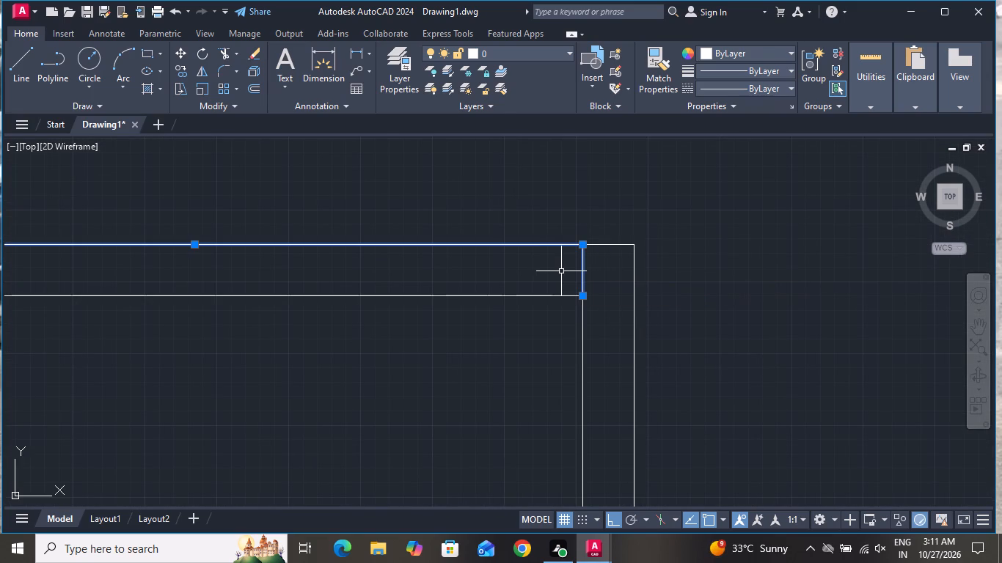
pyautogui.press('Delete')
# Offset the inner top wall line 7'11" downward across the top rooms.
pyautogui.scroll(-5, 570, 242)
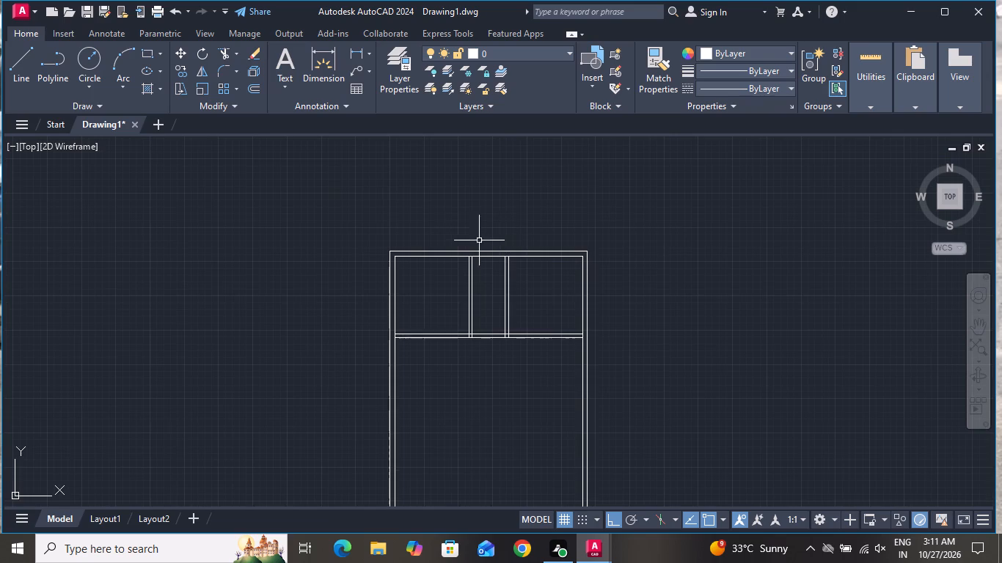
pyautogui.scroll(2, 469, 235)
pyautogui.write('o t')
pyautogui.press('space')
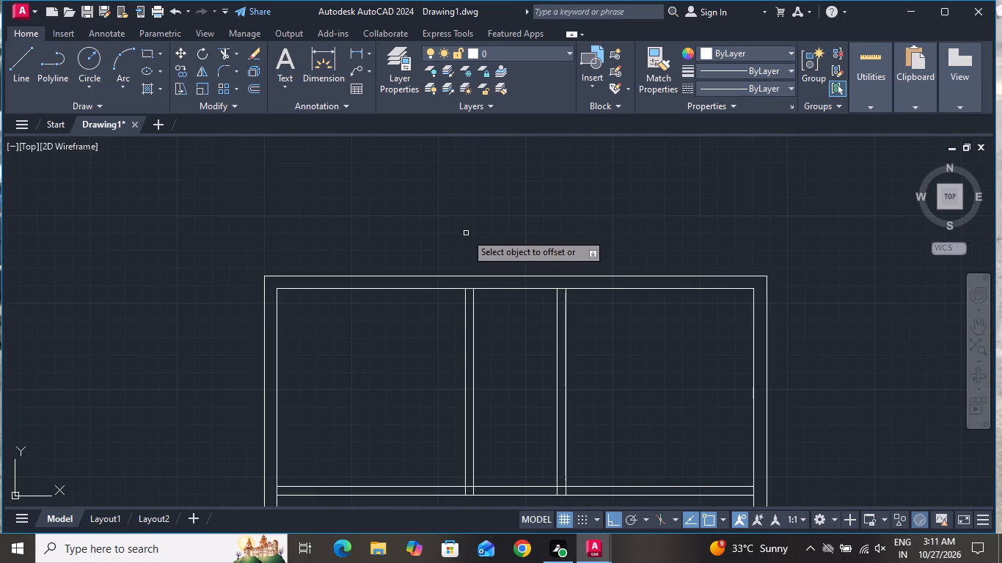
pyautogui.click(497, 288)
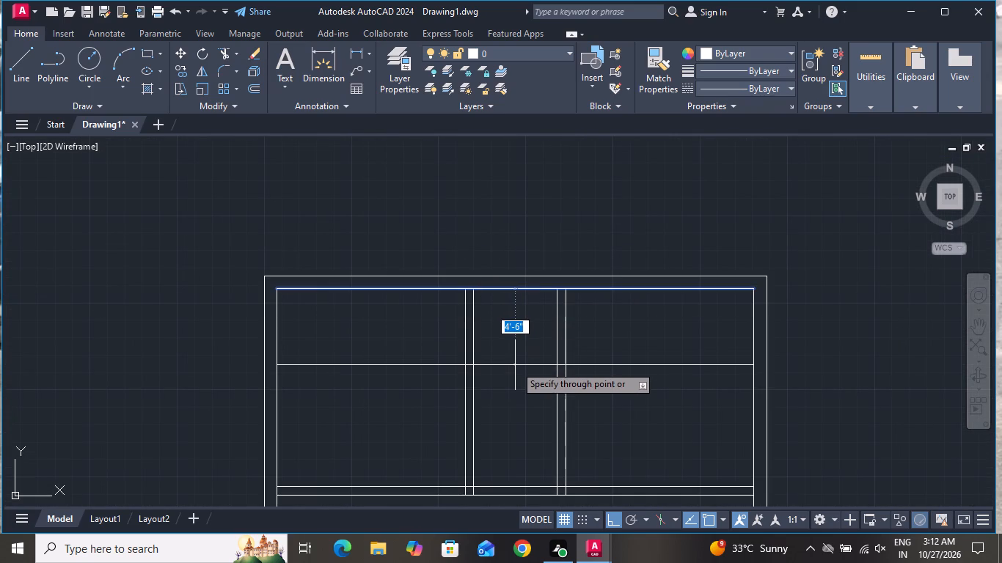
pyautogui.write("7'")
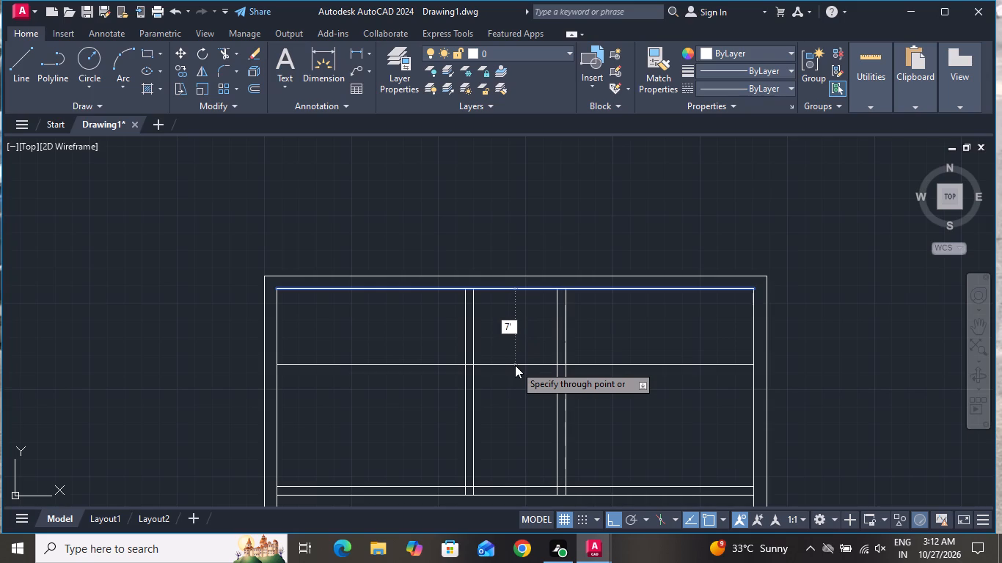
pyautogui.write('11')
pyautogui.hotkey('shift', '"')
pyautogui.press('Return')
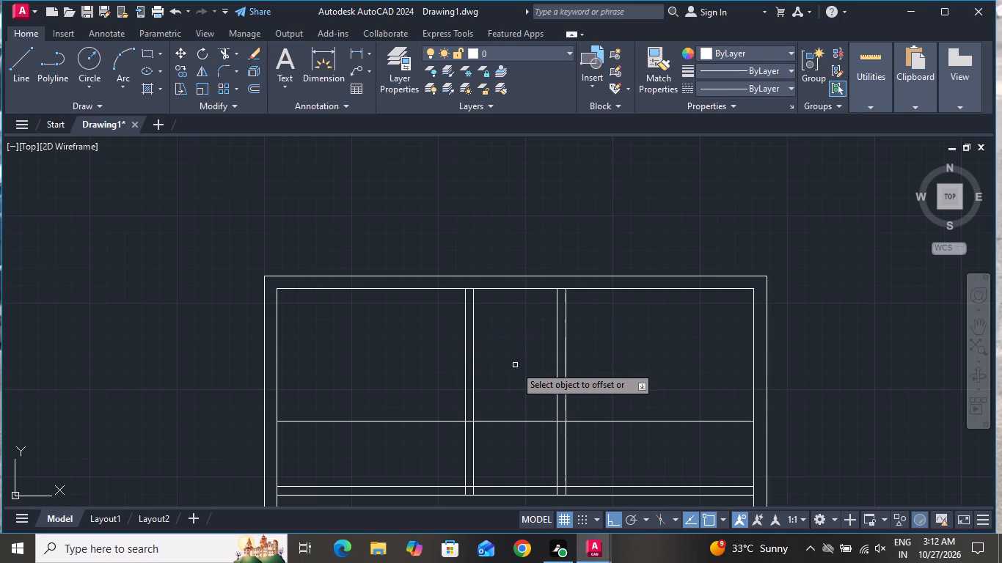
# Offset the new horizontal line 6" downward to form a partition wall and end the Offset command.
pyautogui.click(500, 421)
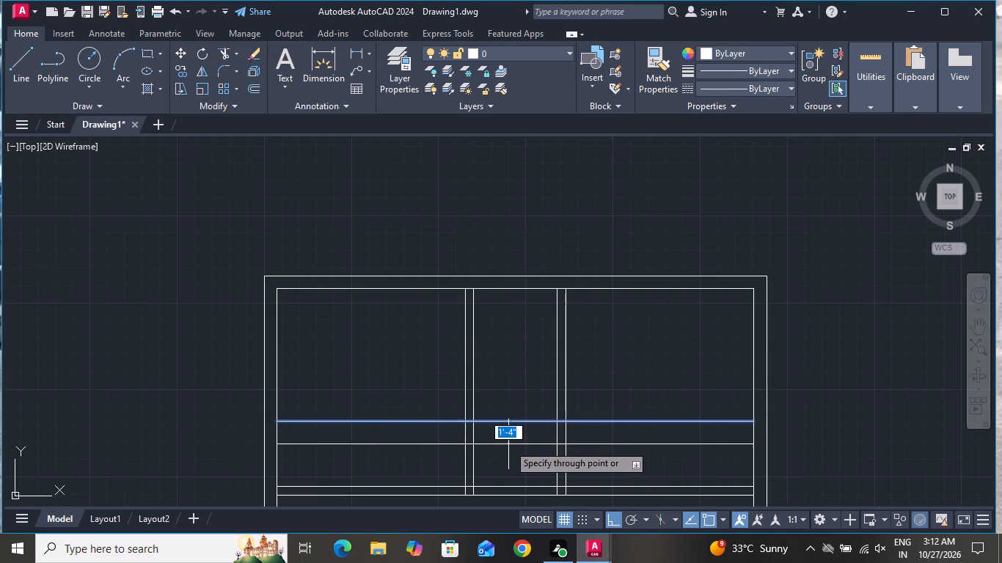
pyautogui.press('6')
pyautogui.hotkey('shift', '"')
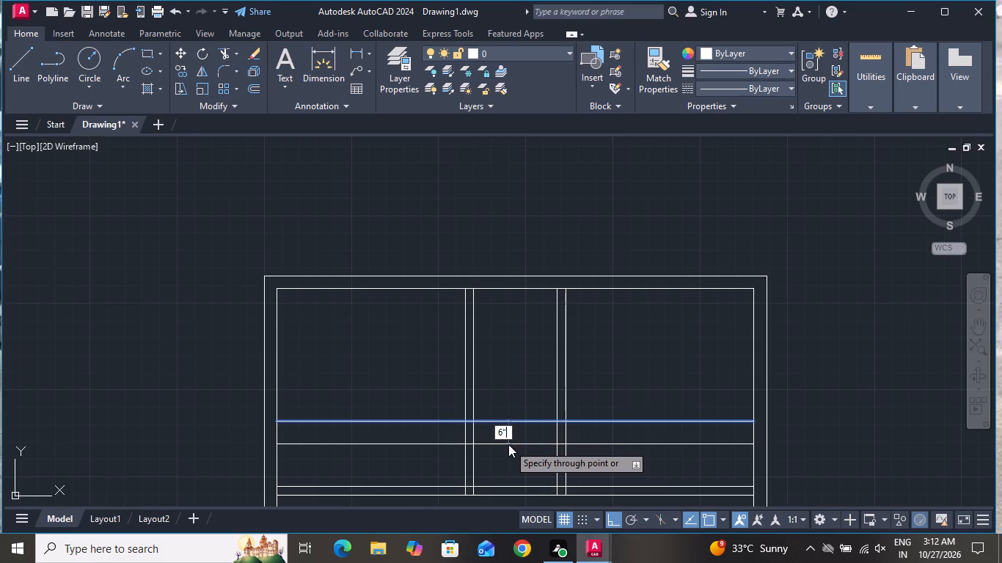
pyautogui.press('Return')
pyautogui.rightClick(508, 443)
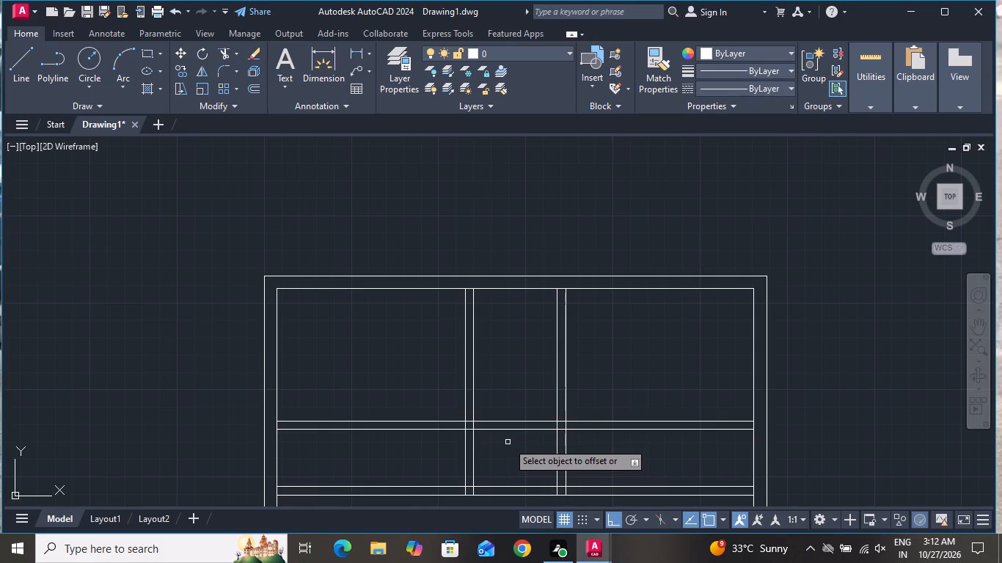
pyautogui.click(590, 313)
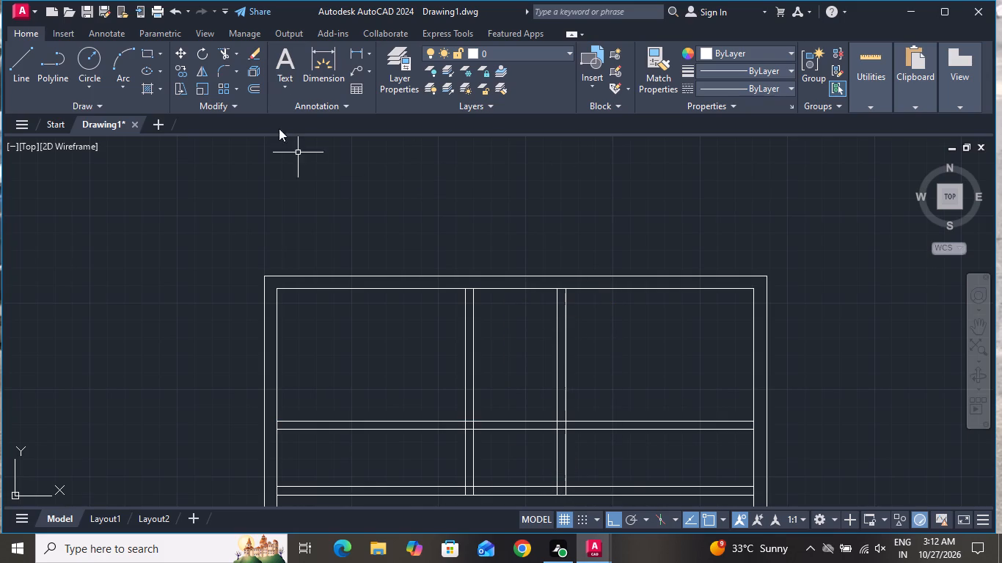
# Trim the new horizontal wall's line pair out of the top-left and top-right rooms, keeping it between the vertical partitions.
pyautogui.click(222, 52)
pyautogui.click(373, 391)
pyautogui.click(371, 448)
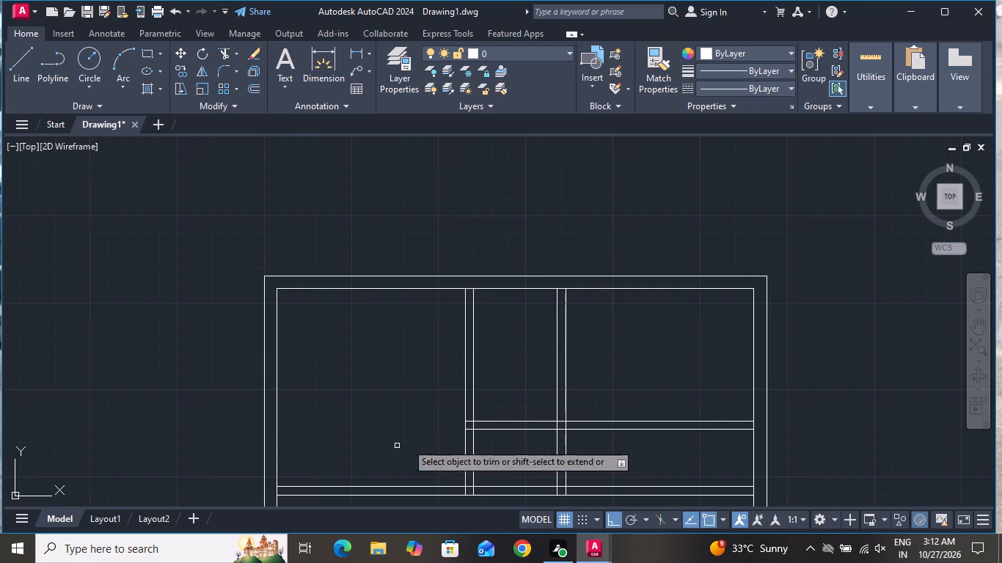
pyautogui.click(588, 394)
pyautogui.click(601, 434)
# Trim both lines of the lower horizontal partition wall between the two vertical partitions and end the Trim command.
pyautogui.scroll(-1, 604, 350)
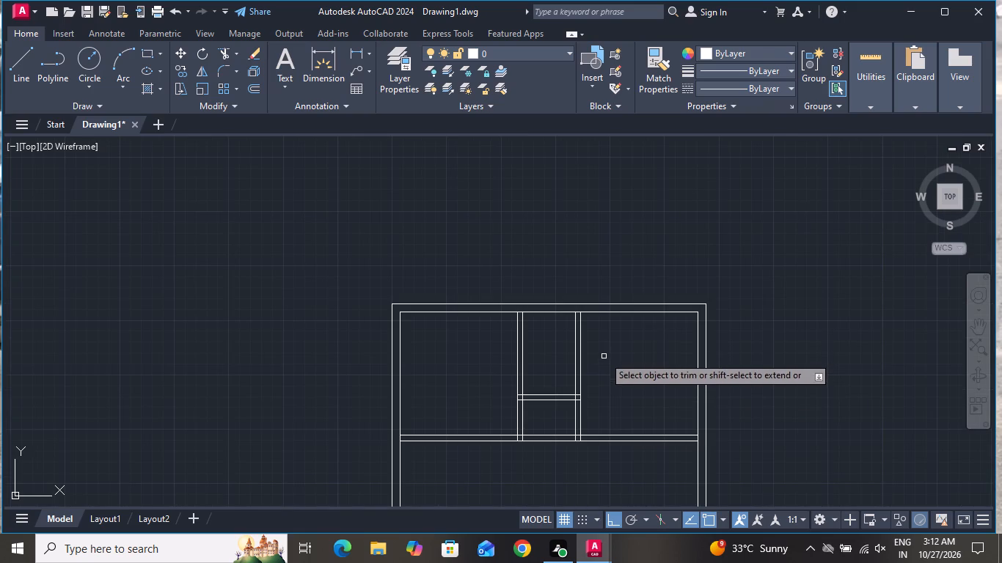
pyautogui.scroll(2, 549, 455)
pyautogui.click(542, 474)
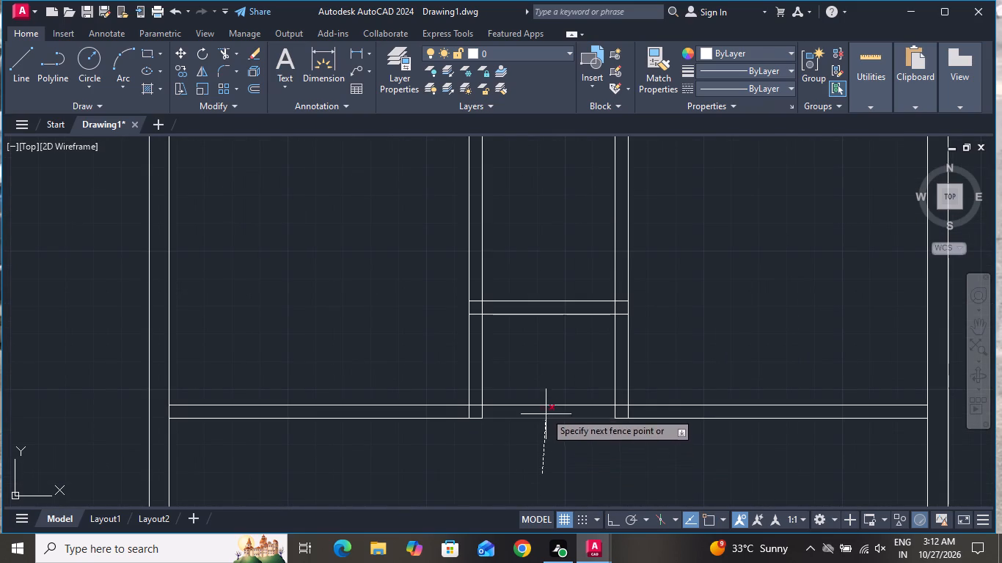
pyautogui.click(545, 360)
pyautogui.scroll(-2, 537, 365)
pyautogui.rightClick(537, 364)
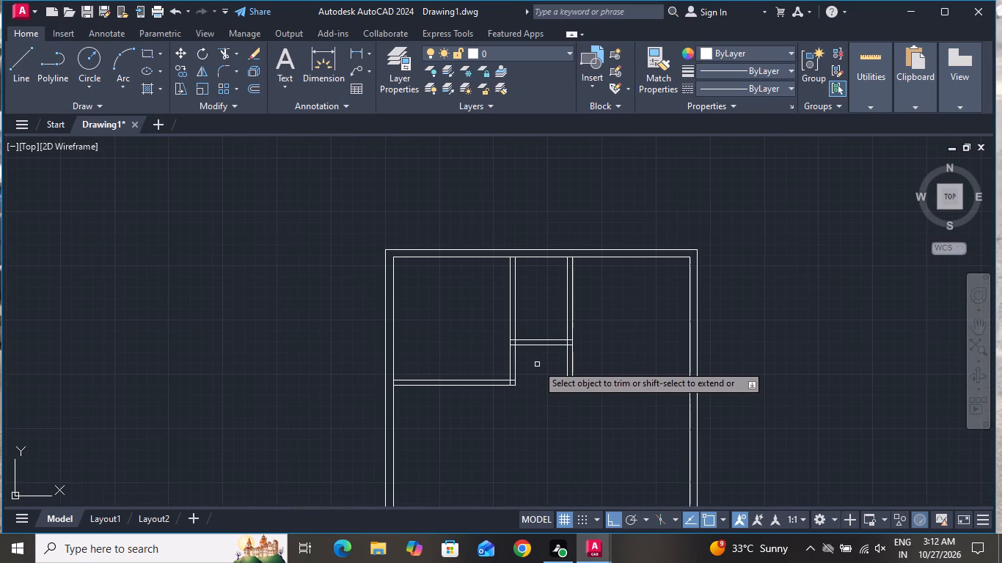
pyautogui.click(578, 190)
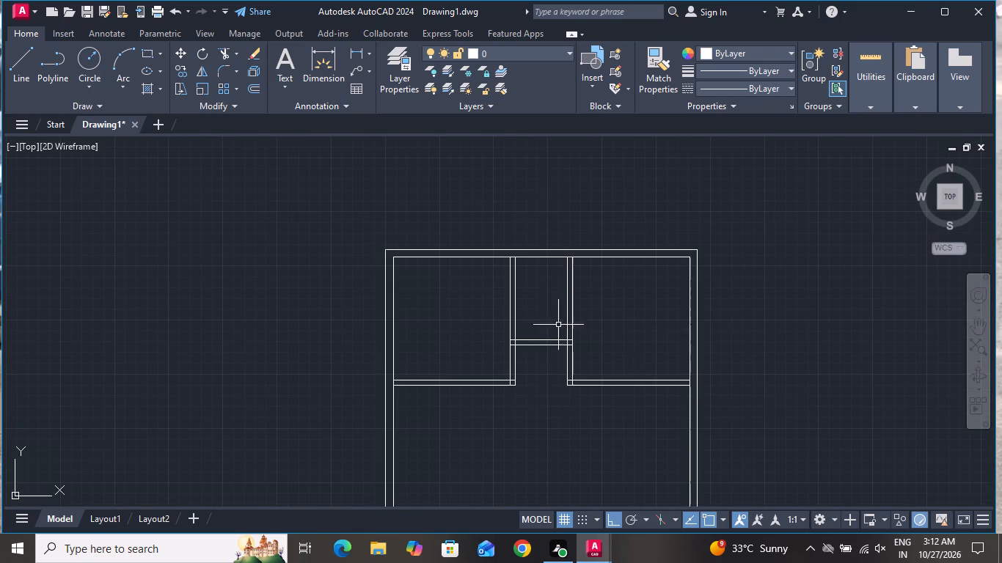
# Offset the lower line of the top-left room's bottom wall 8'0" downward.
pyautogui.scroll(-2, 538, 366)
pyautogui.scroll(2, 582, 414)
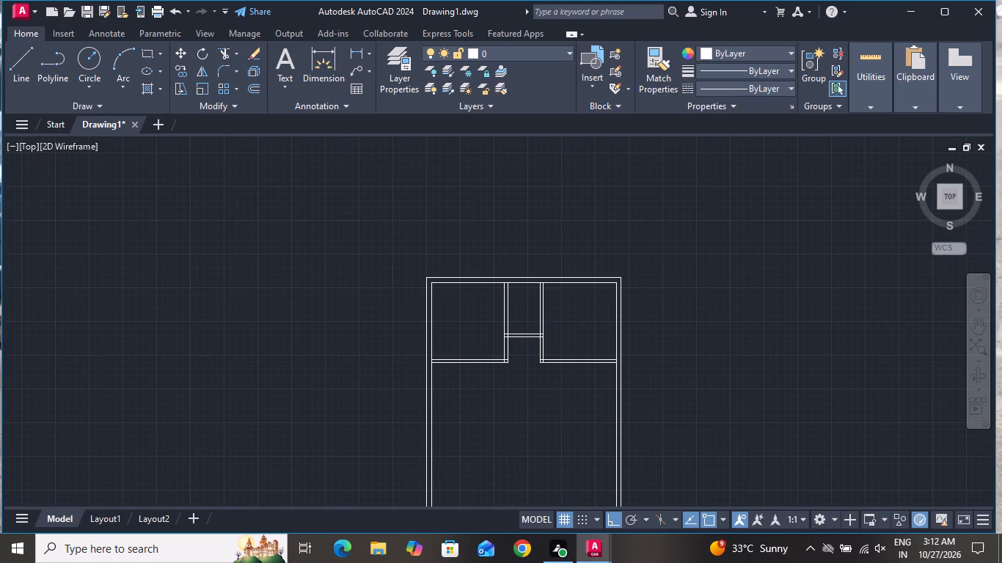
pyautogui.write('o')
pyautogui.press('space')
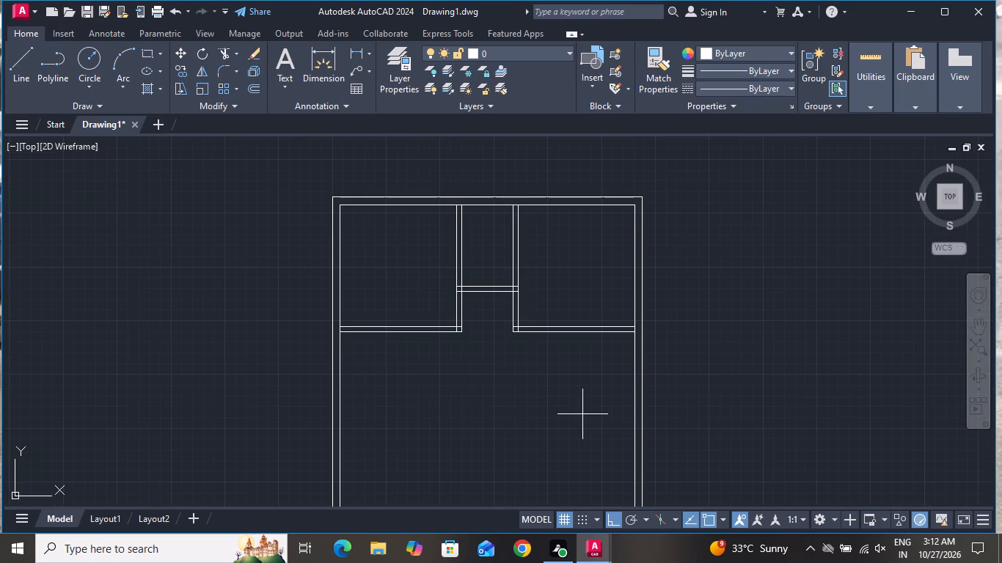
pyautogui.press('t')
pyautogui.press('space')
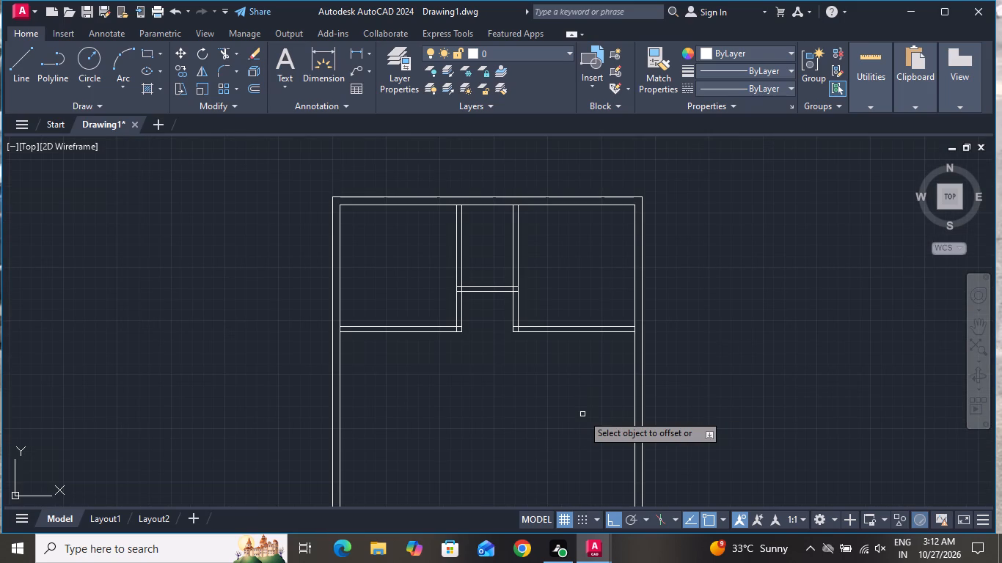
pyautogui.scroll(1, 288, 301)
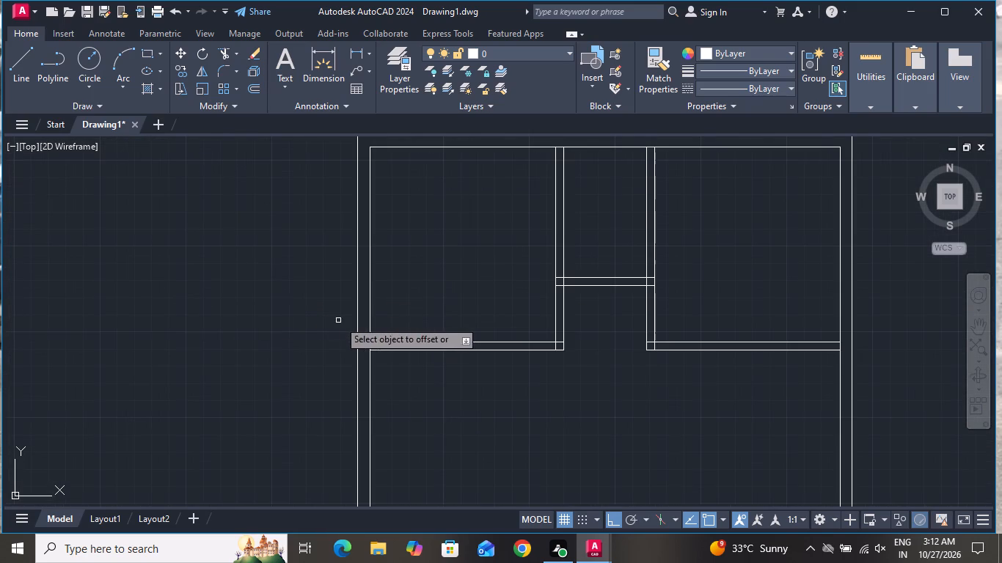
pyautogui.scroll(-1, 369, 339)
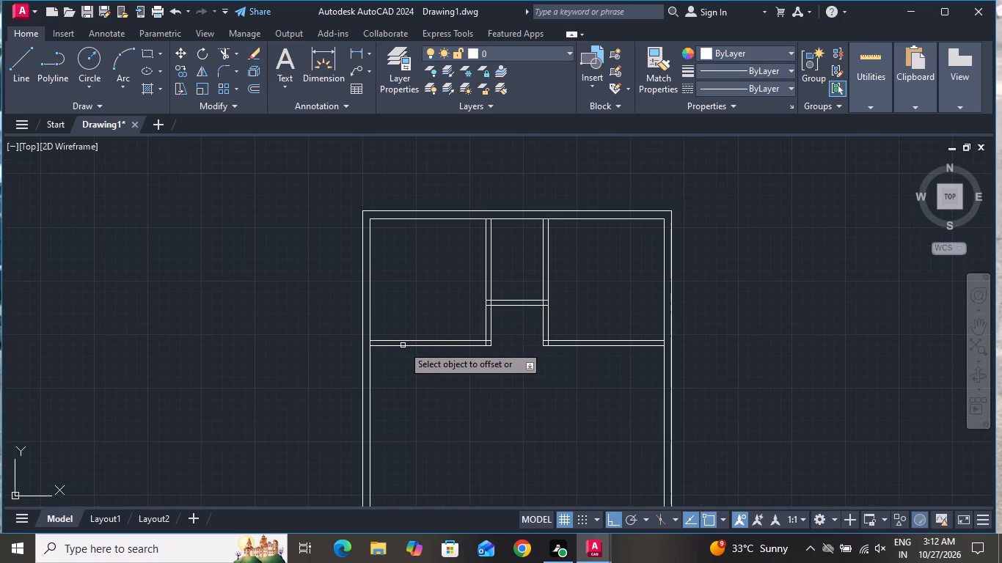
pyautogui.click(405, 347)
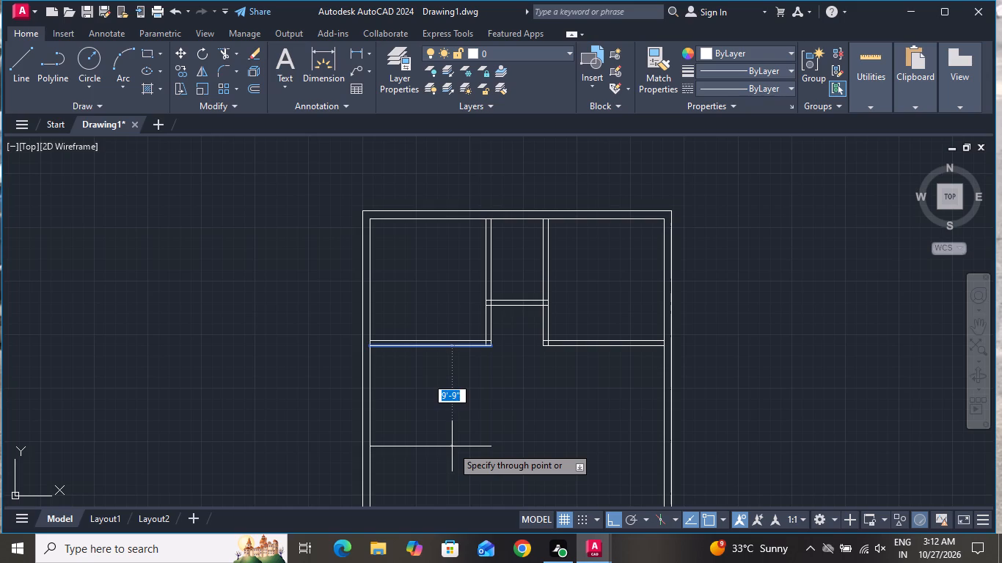
pyautogui.write("8'0")
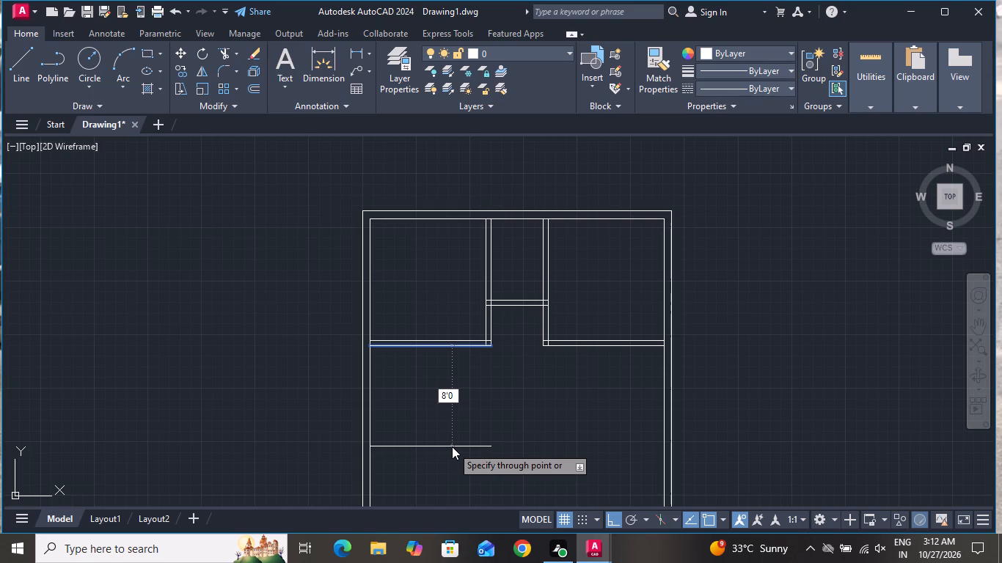
pyautogui.hotkey('shift', '"')
pyautogui.press('Return')
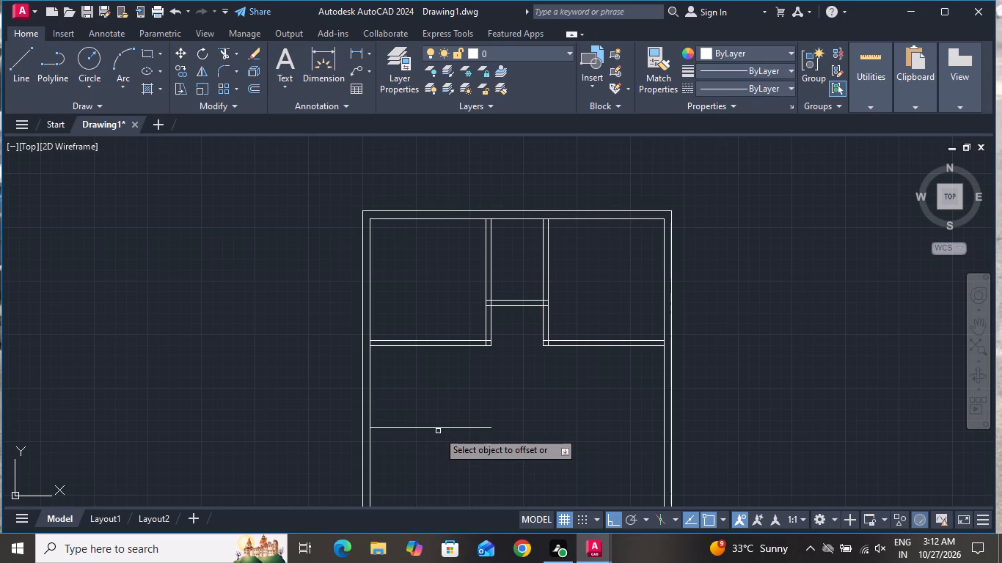
# Offset the new line below the top-left room 6" downward to form a partition wall.
pyautogui.click(438, 429)
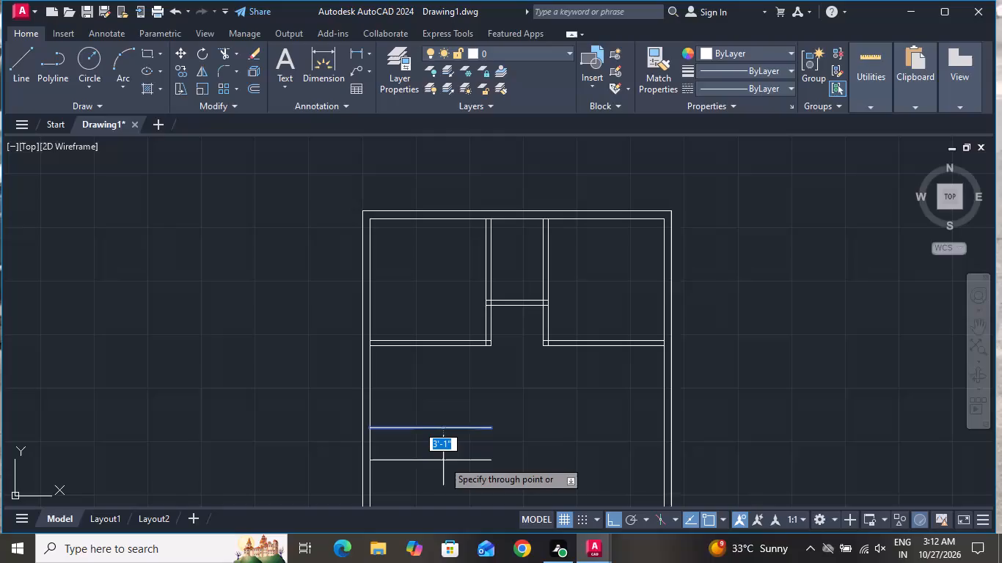
pyautogui.press('6')
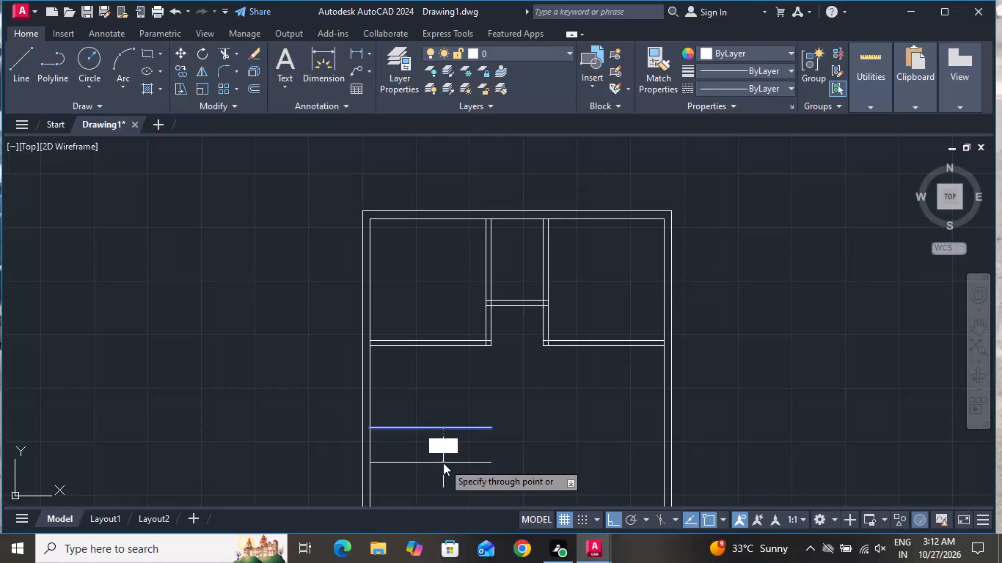
pyautogui.hotkey('shift', '"')
pyautogui.press('Return')
# Offset the lower line of the new left-side partition wall 10'11" downward.
pyautogui.scroll(-2, 542, 449)
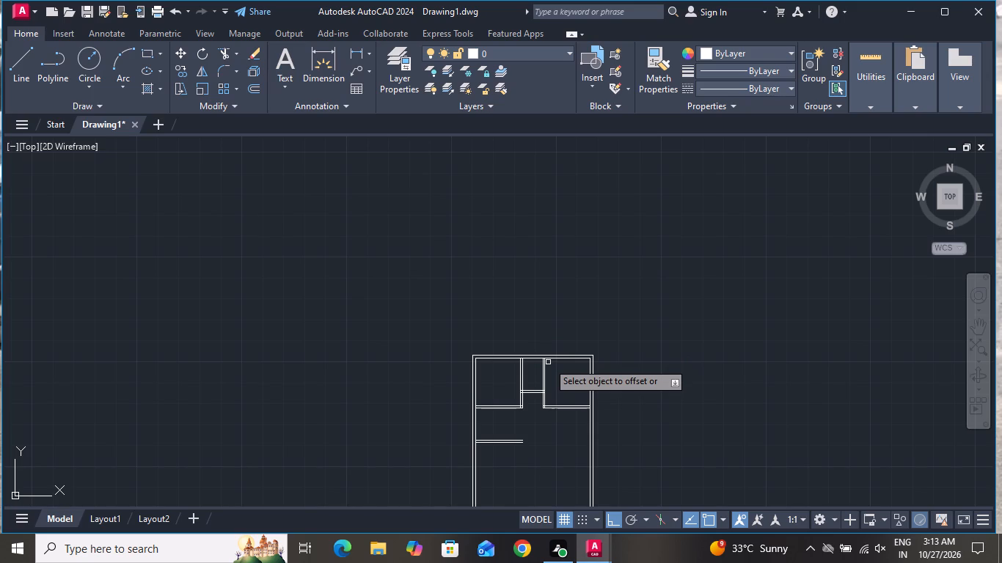
pyautogui.scroll(-2, 541, 302)
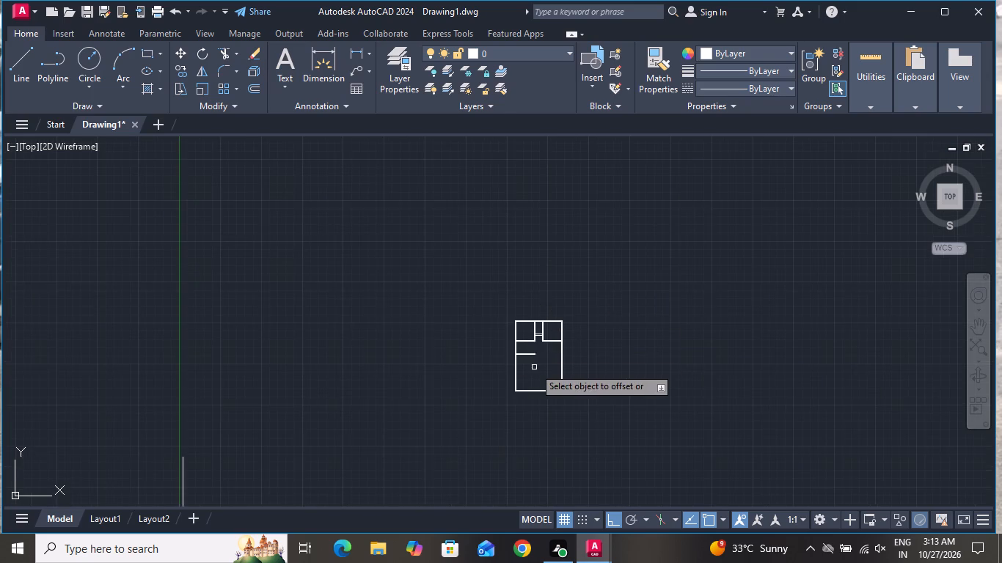
pyautogui.scroll(4, 534, 367)
pyautogui.click(487, 295)
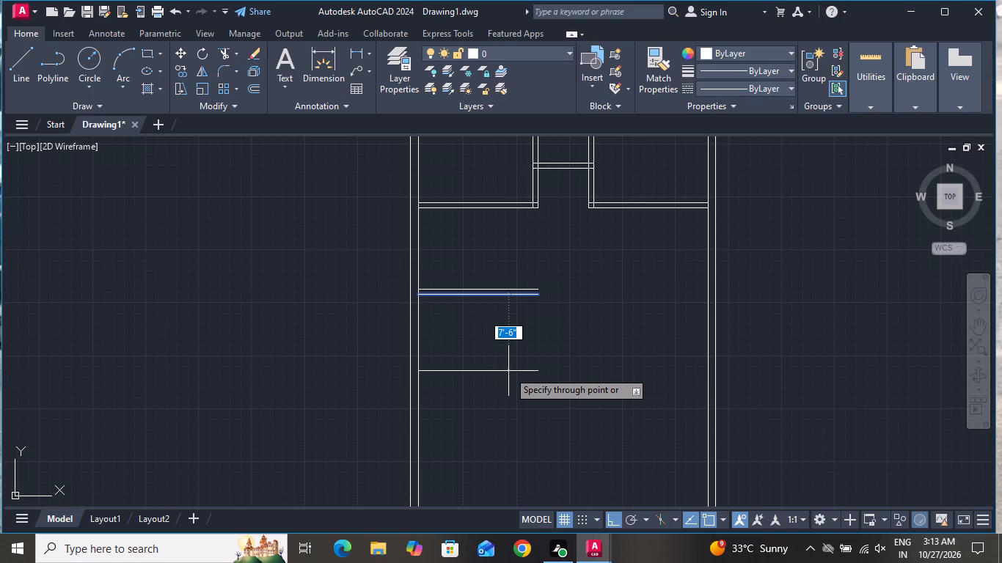
pyautogui.write("10'")
pyautogui.write('11')
pyautogui.hotkey('shift', '"')
pyautogui.press('Return')
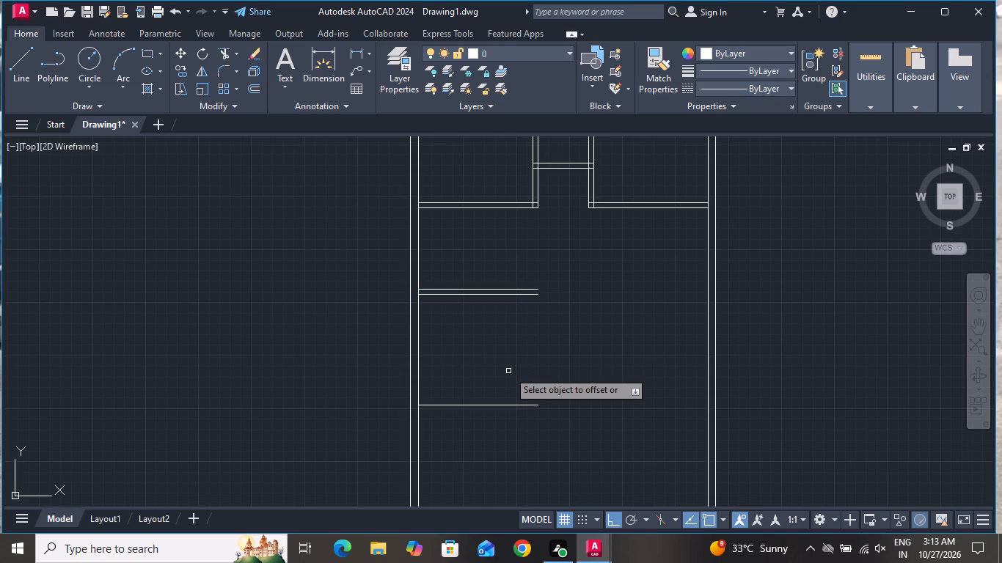
# Offset the new lowest left-side line 6" downward to form another partition wall.
pyautogui.click(503, 404)
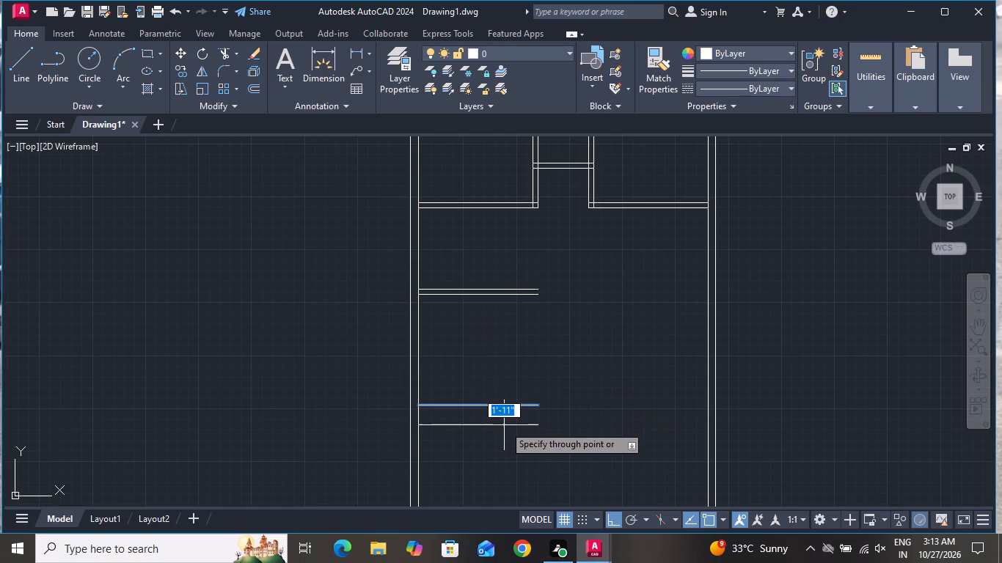
pyautogui.press('6')
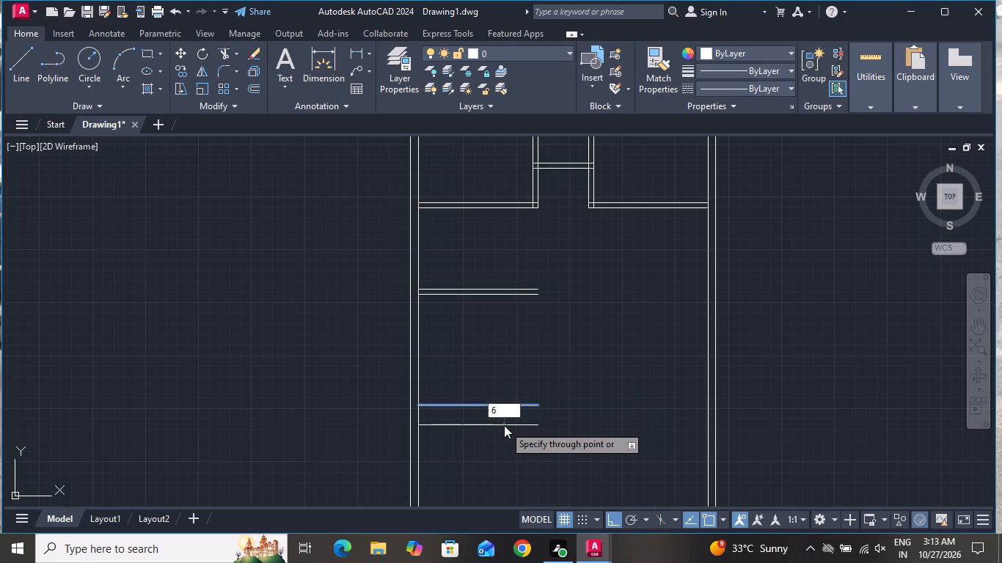
pyautogui.hotkey('shift', '"')
pyautogui.press('Return')
# Offset the lower line of the lowest left-side partition wall 4'6" downward.
pyautogui.scroll(-3, 524, 276)
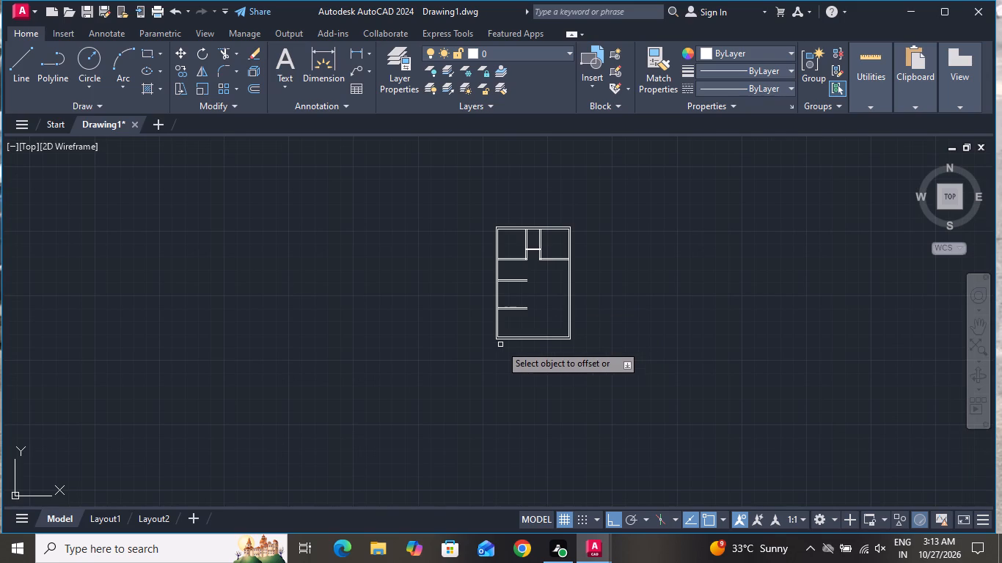
pyautogui.scroll(2, 494, 310)
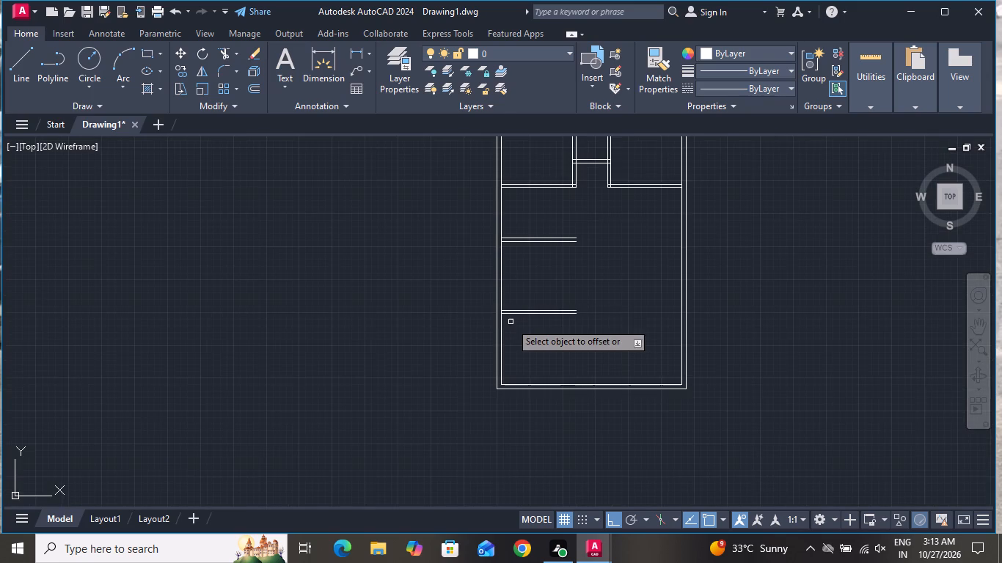
pyautogui.scroll(1, 521, 309)
pyautogui.click(524, 314)
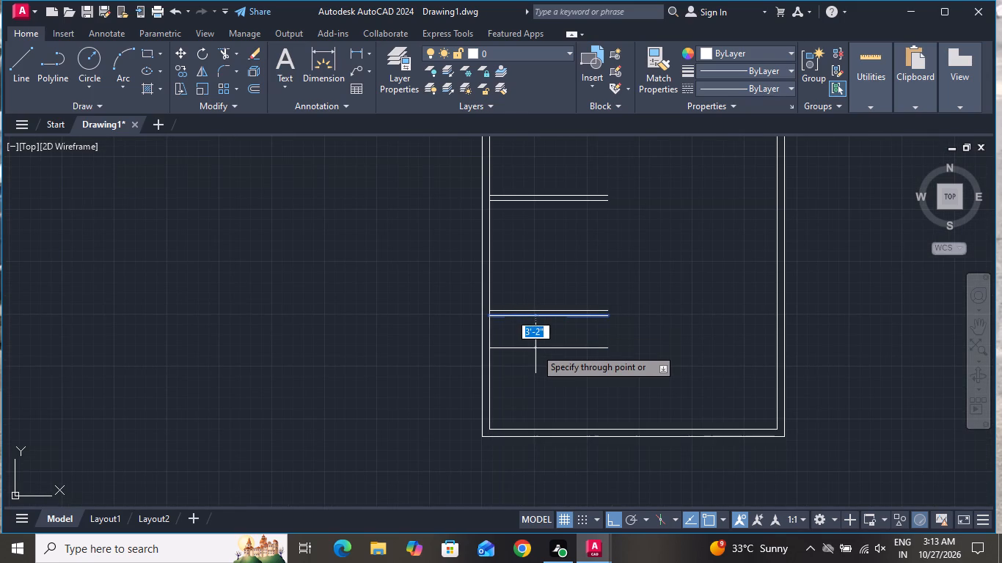
pyautogui.write("4'6")
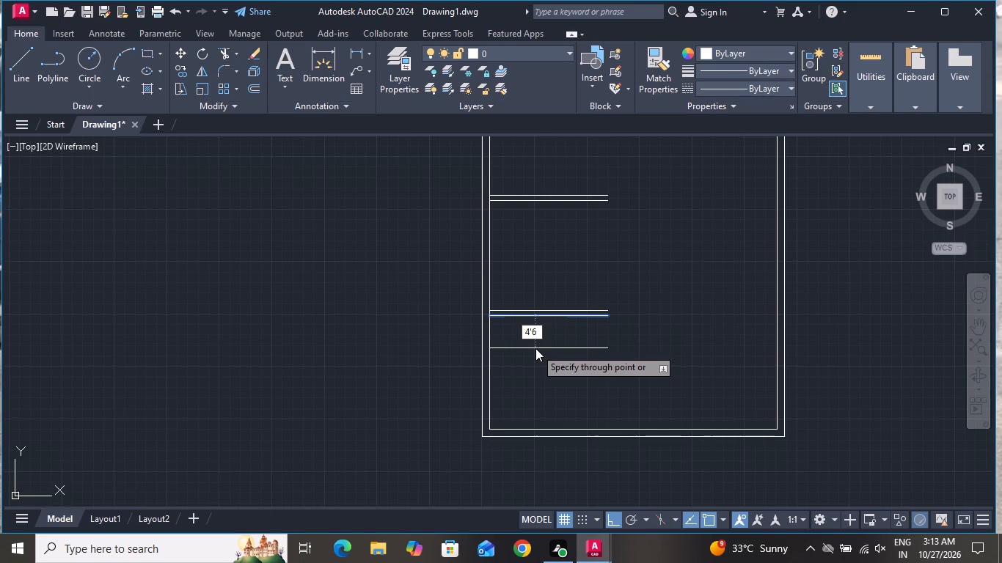
pyautogui.hotkey('shift', '"')
pyautogui.press('Return')
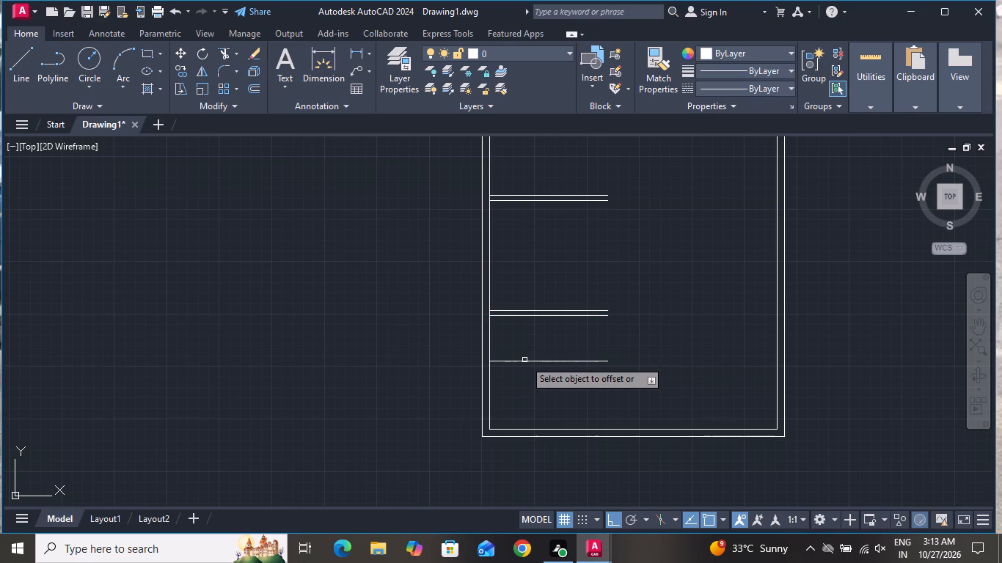
# Offset the new lowest left-side line 6" downward to form a partition wall, and end the Offset command.
pyautogui.click(524, 360)
pyautogui.press('6')
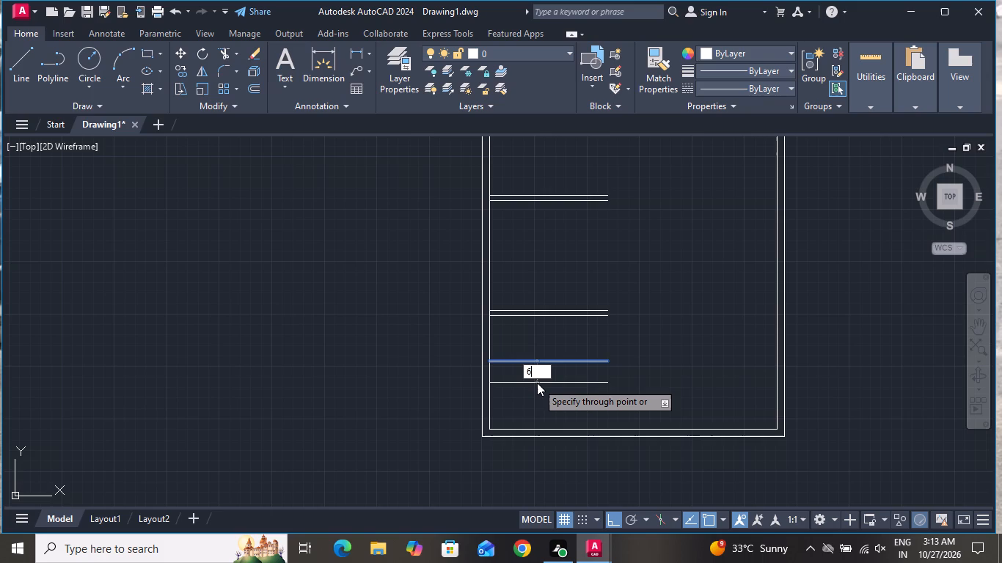
pyautogui.hotkey('shift', '"')
pyautogui.press('Return')
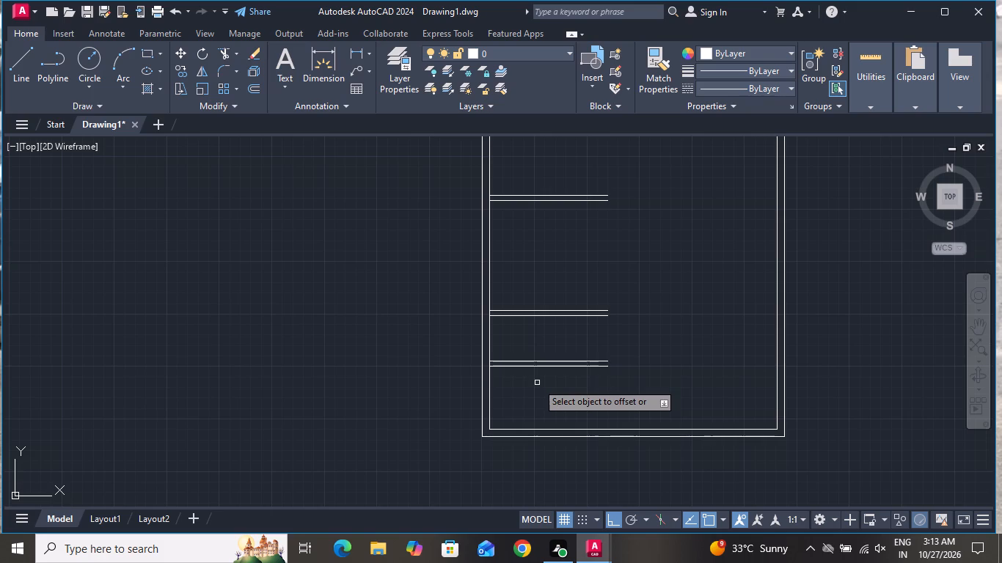
pyautogui.scroll(-3, 537, 383)
pyautogui.rightClick(566, 323)
pyautogui.click(579, 346)
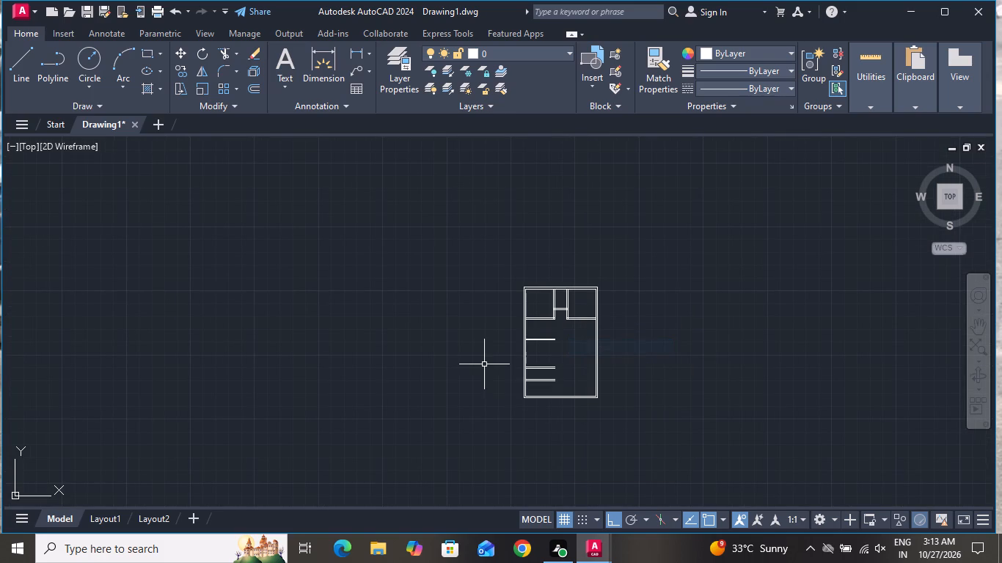
# Offset the inner line of the left outer wall 11'3" to the right using the Through option.
pyautogui.write('o t')
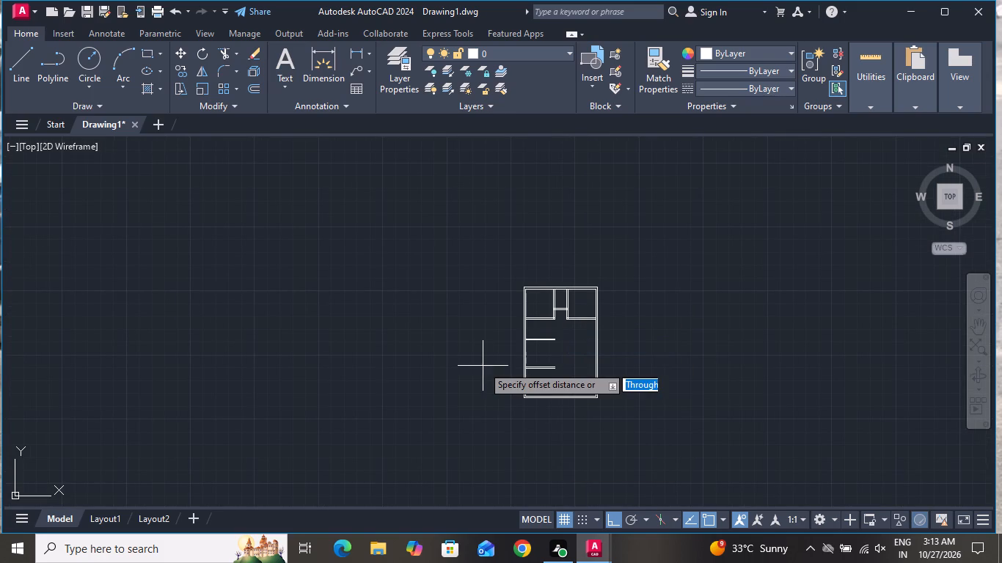
pyautogui.press('space')
pyautogui.scroll(4, 523, 347)
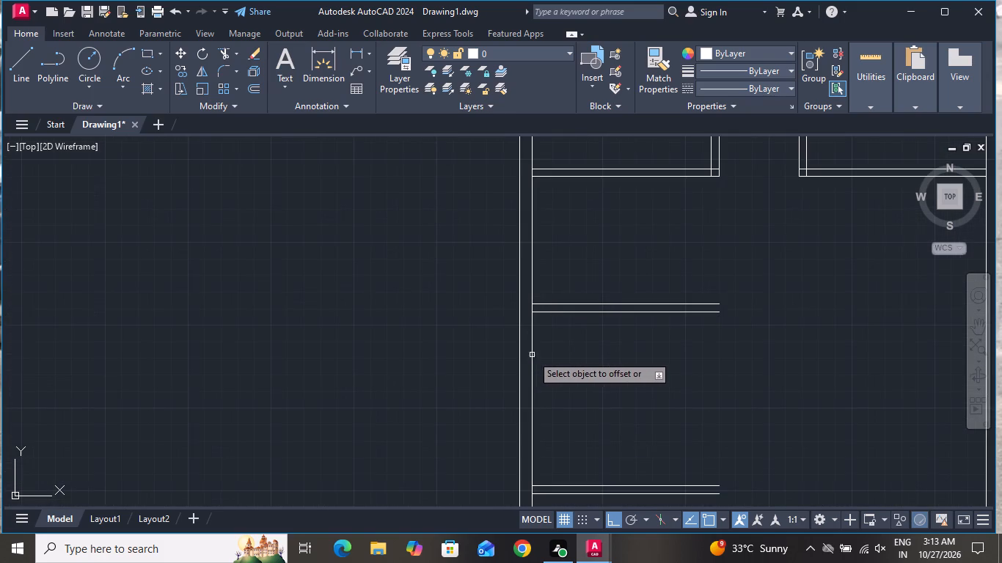
pyautogui.click(535, 356)
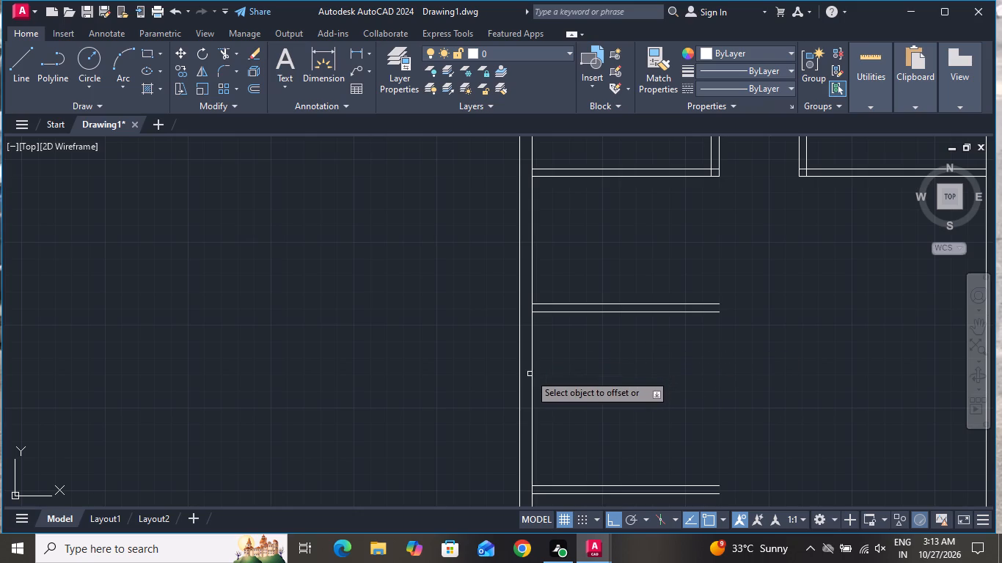
pyautogui.click(531, 374)
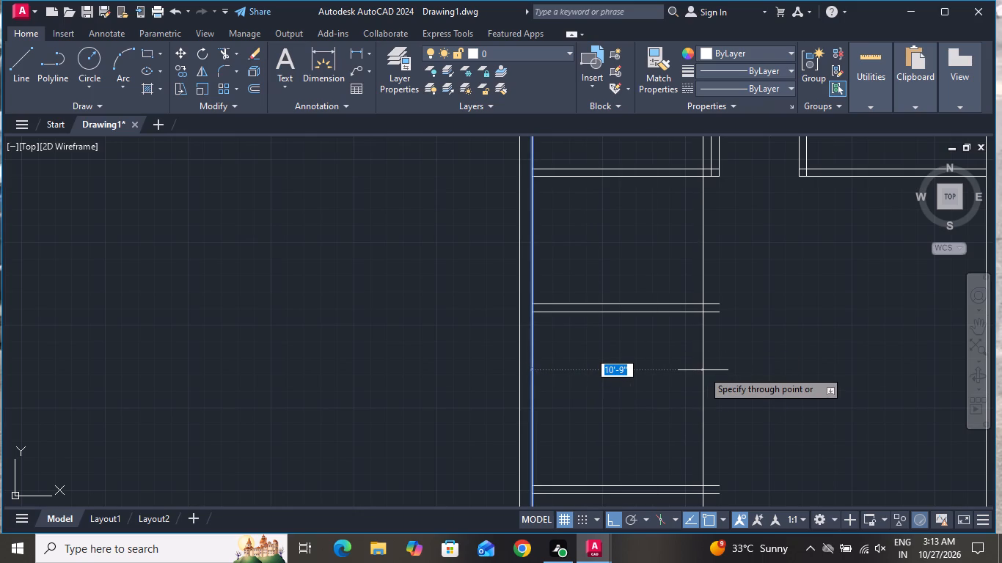
pyautogui.write('11')
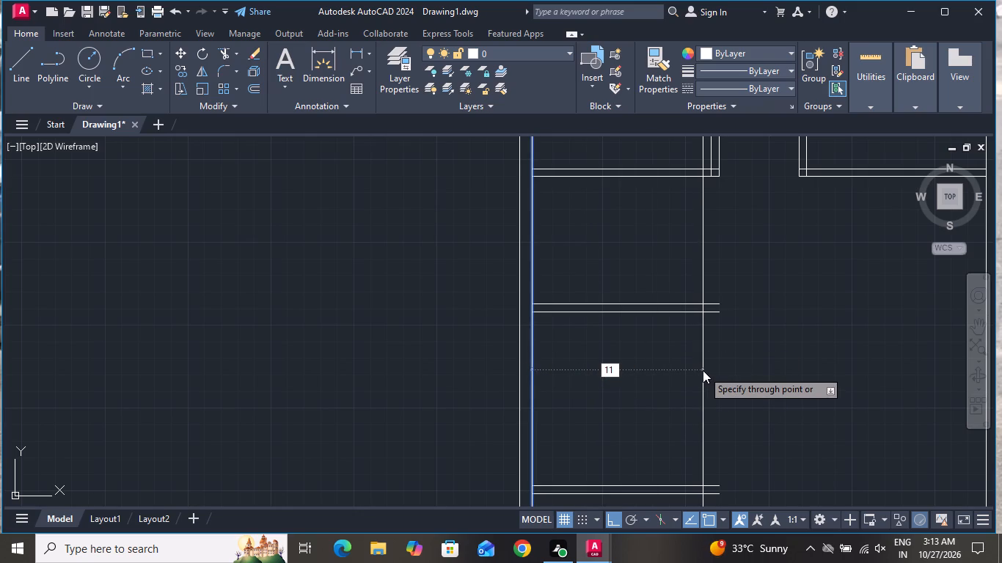
pyautogui.press("'")
pyautogui.press('3')
pyautogui.hotkey('shift', '"')
pyautogui.press('Return')
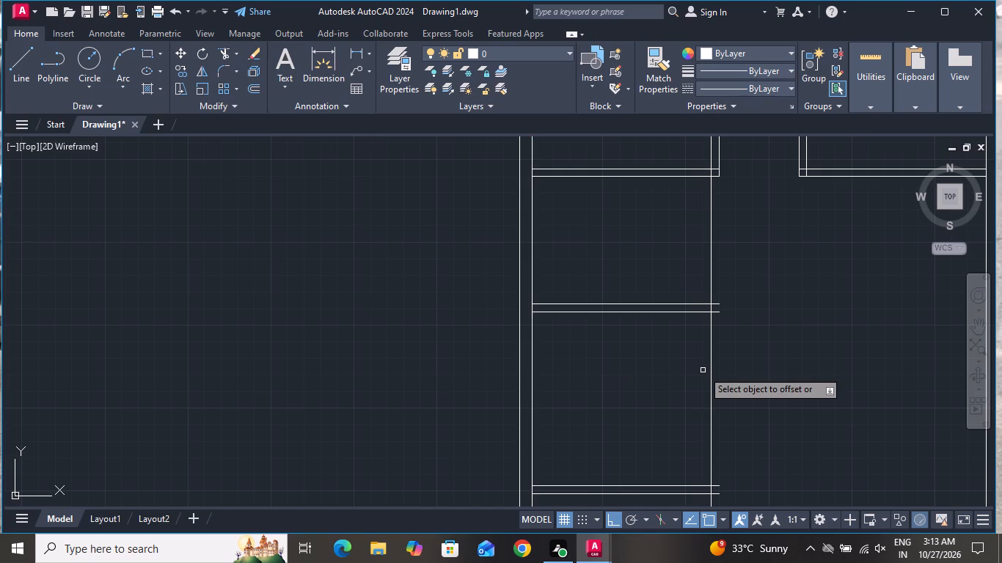
# Offset the new vertical line 6" to the right to form the partition wall closing the left-side rooms.
pyautogui.click(712, 369)
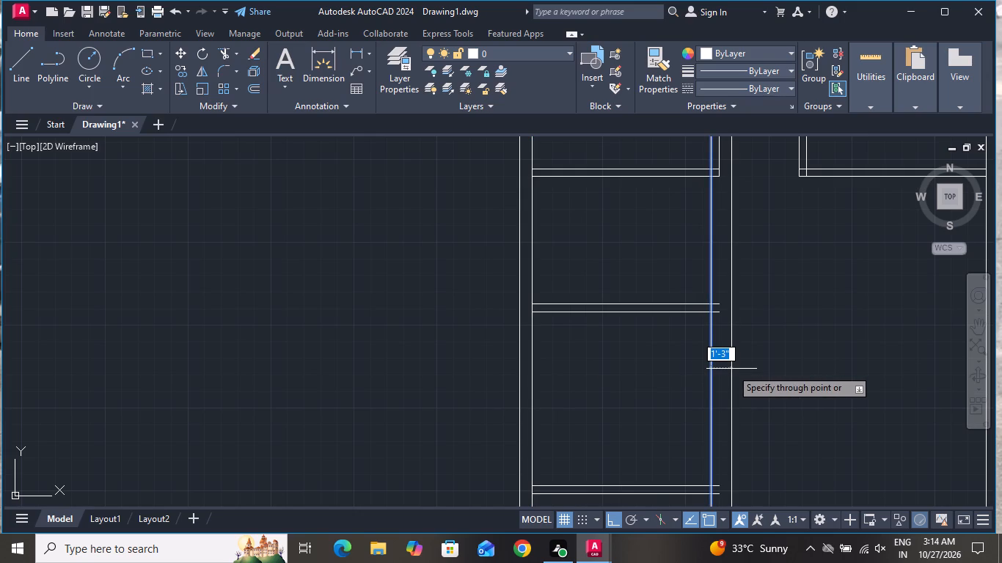
pyautogui.press('6')
pyautogui.hotkey('shift', '"')
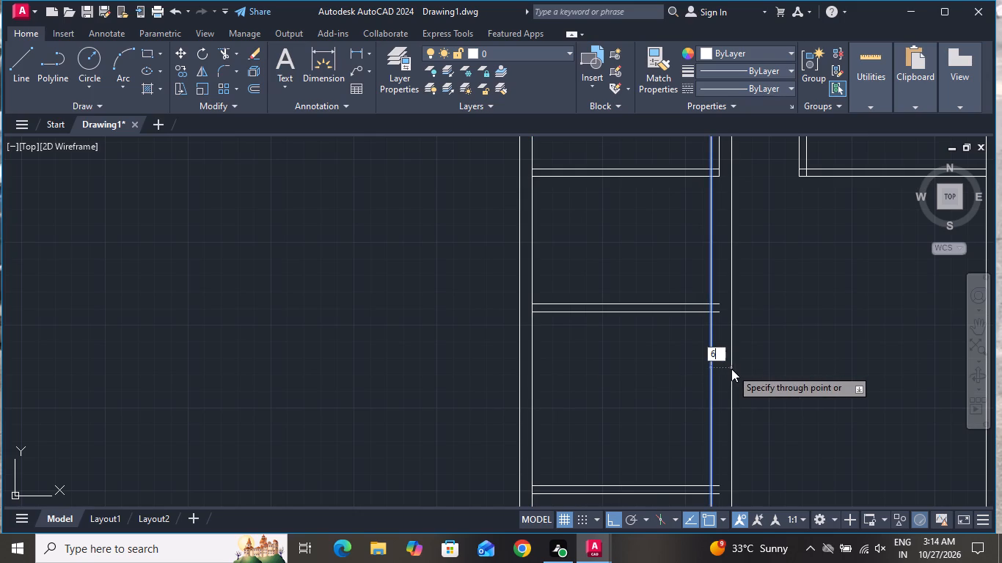
pyautogui.press('Return')
# Offset the lower line of the top-right room's bottom wall 11'10" downward.
pyautogui.scroll(-4, 731, 369)
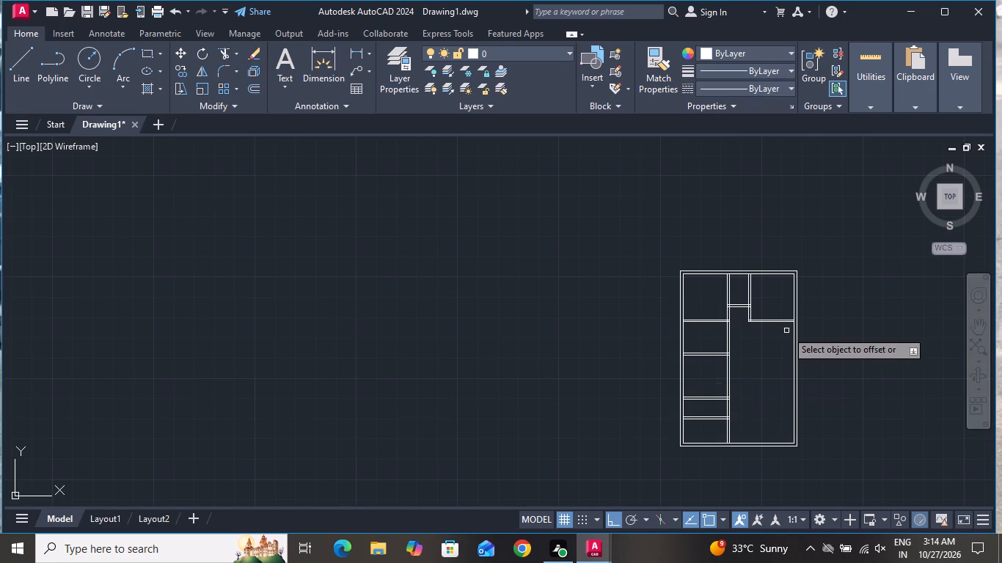
pyautogui.scroll(2, 786, 331)
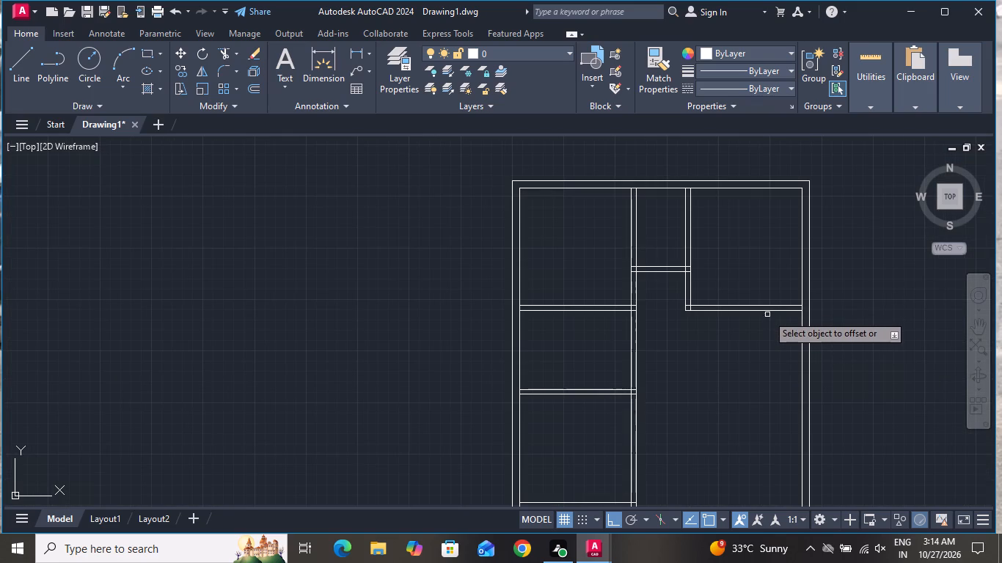
pyautogui.click(762, 310)
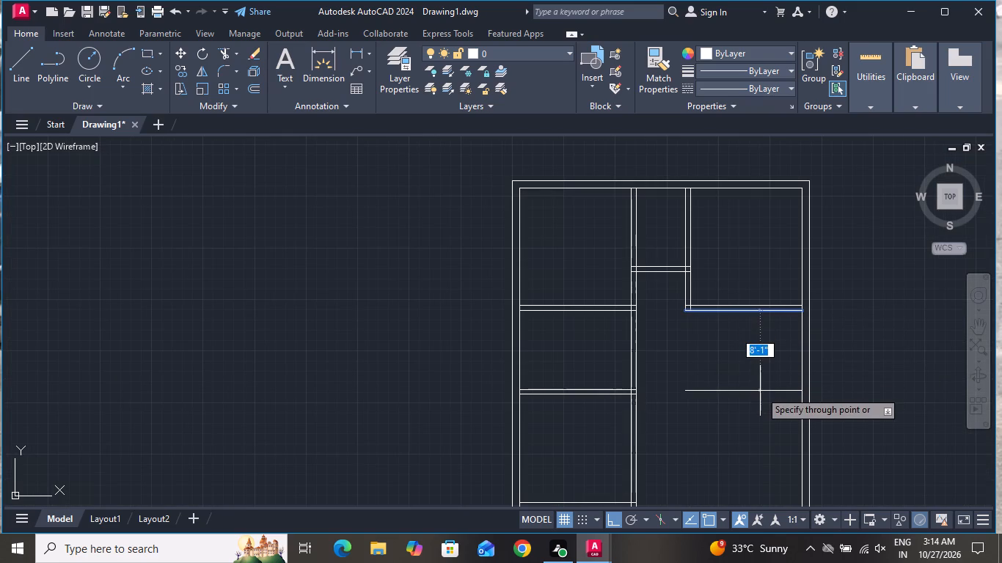
pyautogui.write('11')
pyautogui.write("'10")
pyautogui.hotkey('shift', '"')
pyautogui.press('Return')
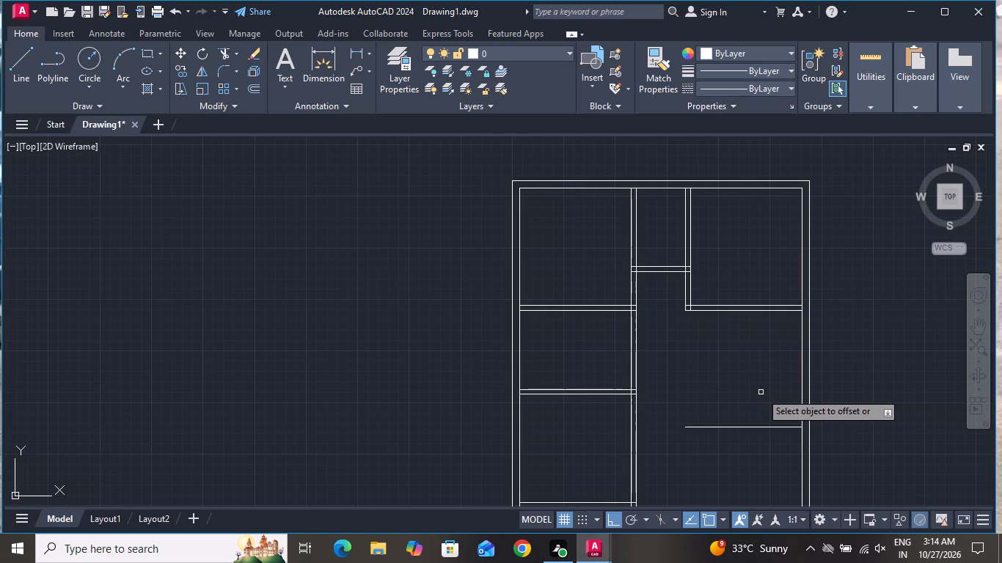
# Offset the new line below the top-right room 6" downward to form a partition wall.
pyautogui.click(775, 426)
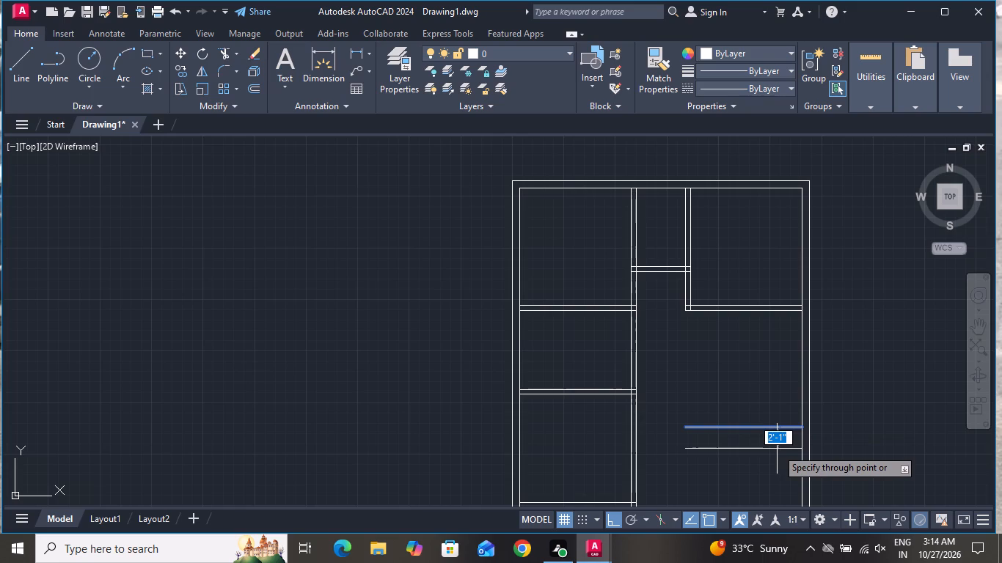
pyautogui.press('6')
pyautogui.hotkey('shift', '"')
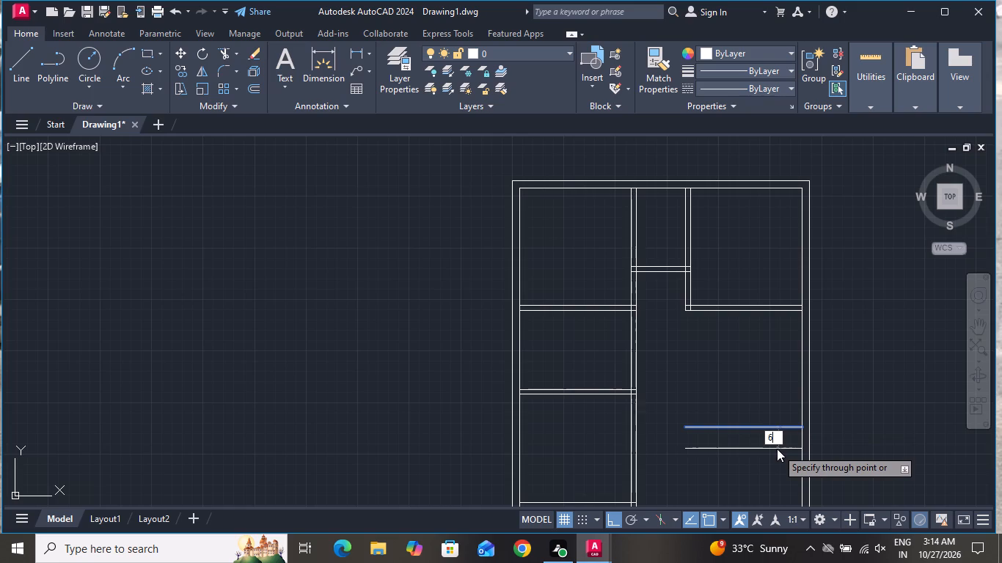
pyautogui.press('Return')
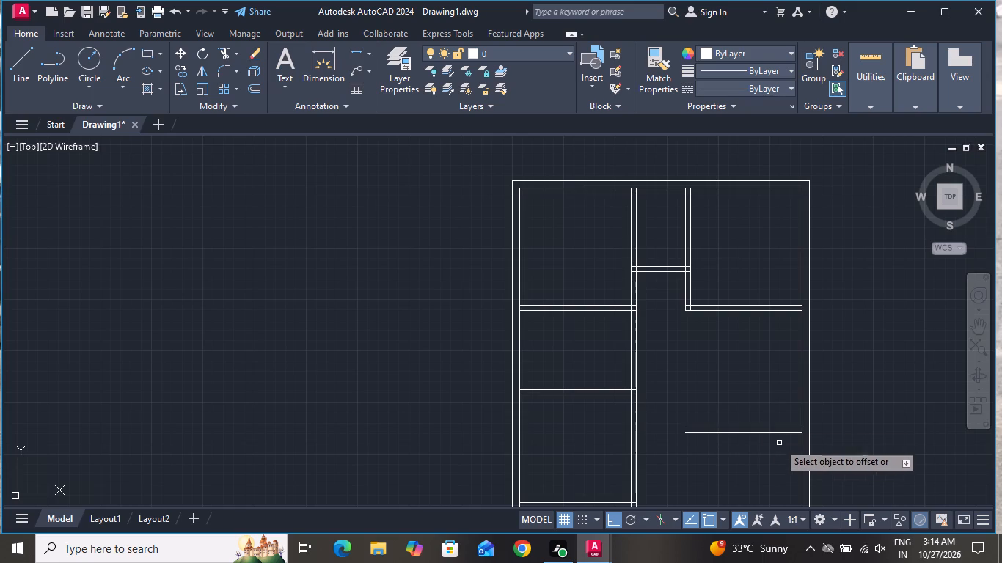
# Offset the inner line of the right outer wall 11'3" to the left.
pyautogui.click(800, 369)
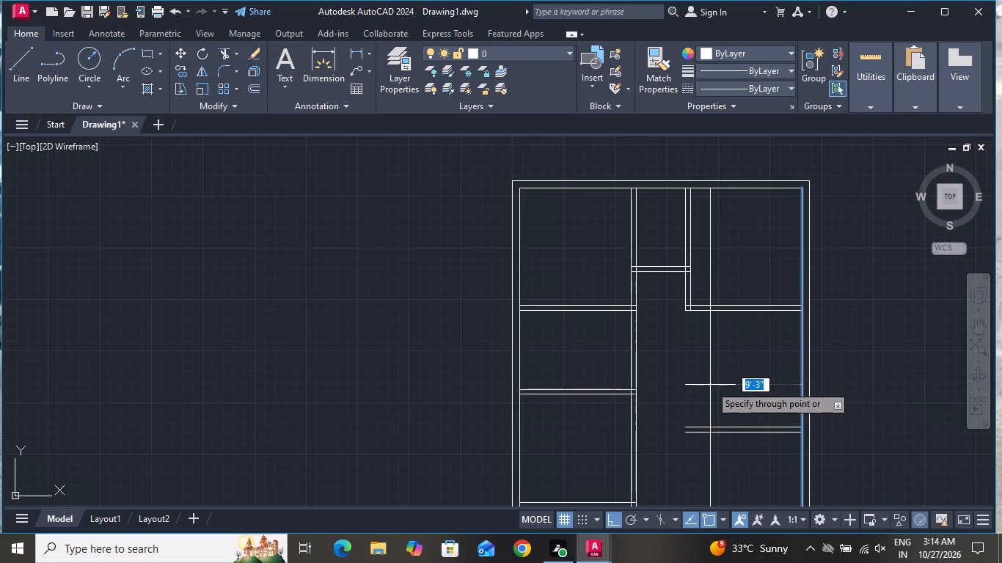
pyautogui.write('11')
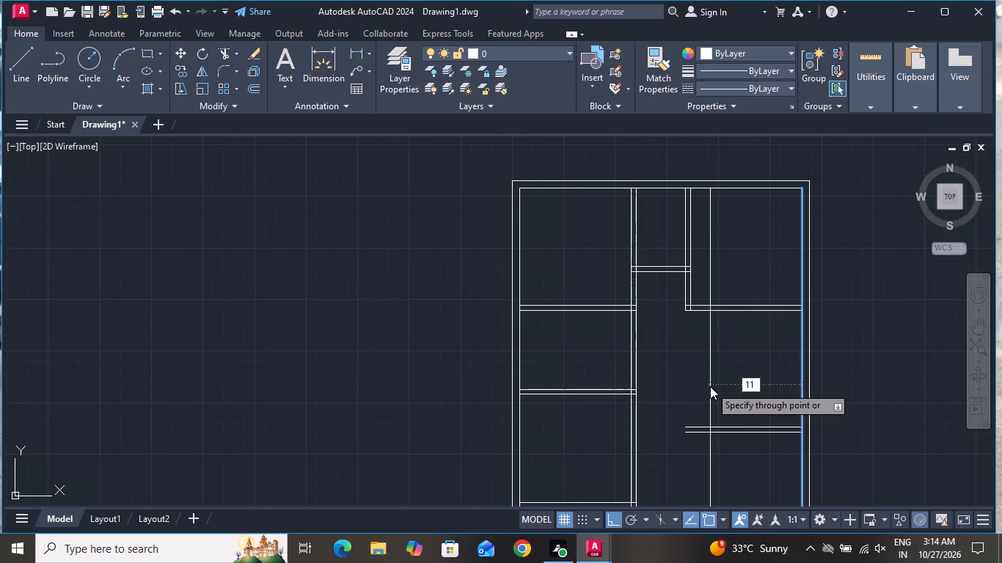
pyautogui.press("'")
pyautogui.press('3')
pyautogui.hotkey('shift', '"')
pyautogui.press('Return')
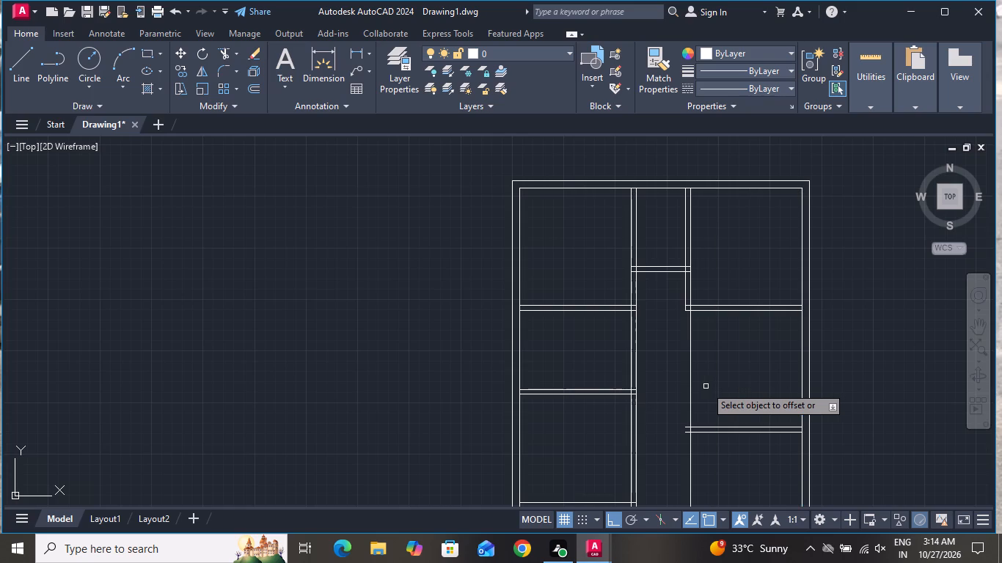
# Offset the new right-side vertical line 6" to the left to form a full-height partition wall.
pyautogui.click(689, 403)
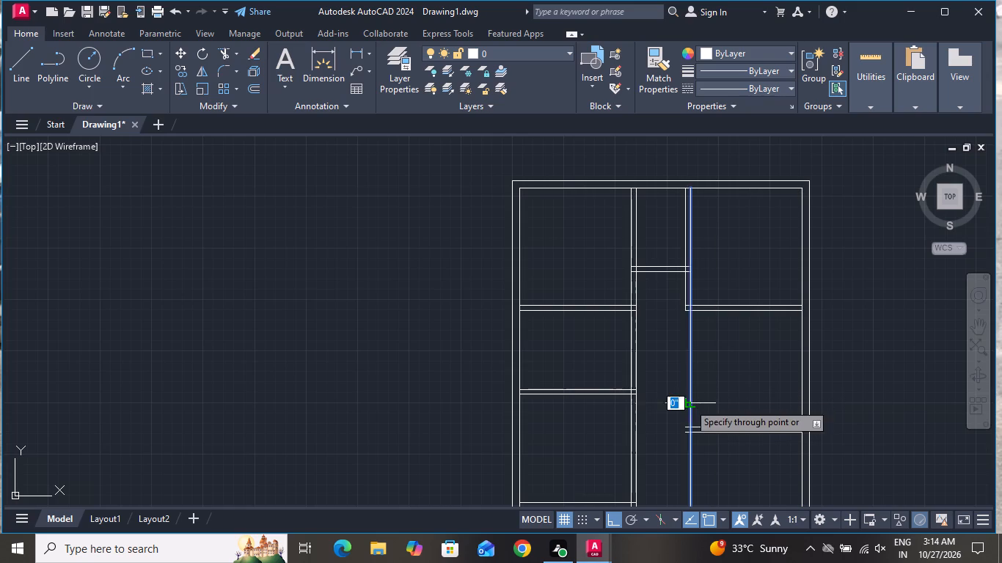
pyautogui.press('6')
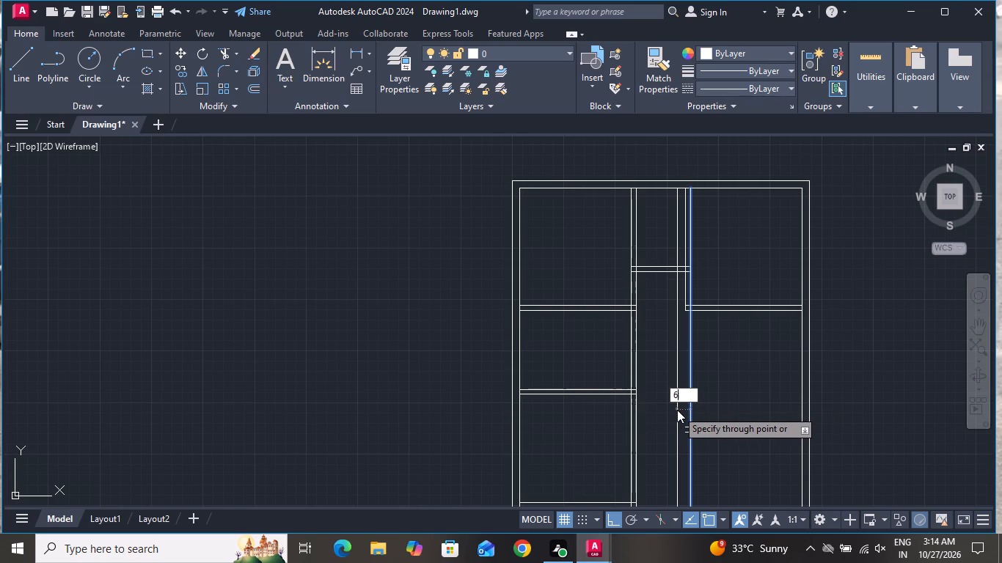
pyautogui.hotkey('shift', '"')
pyautogui.press('Return')
# Offset the lower line of the lowest right-side partition wall 12' downward.
pyautogui.scroll(-1, 629, 144)
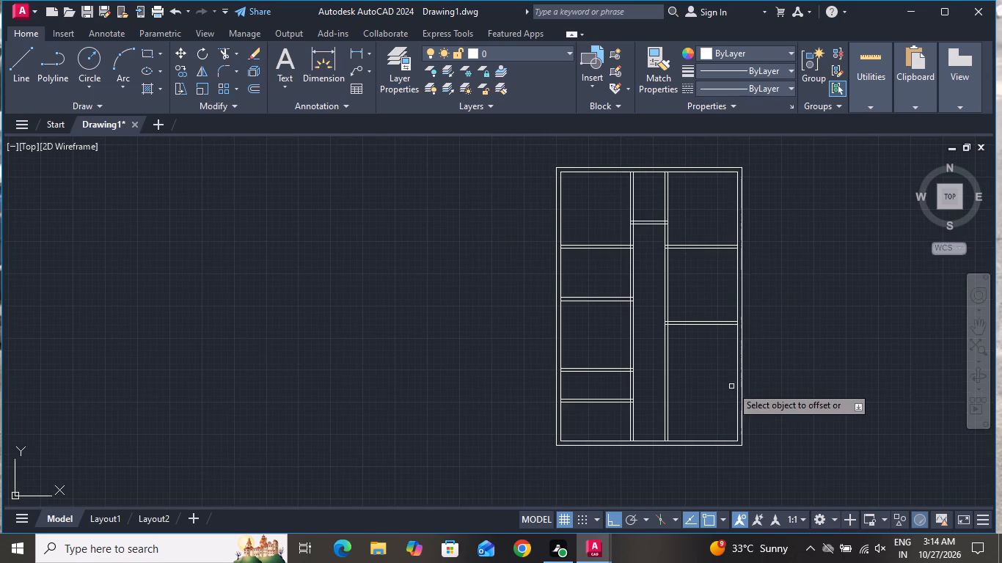
pyautogui.scroll(2, 731, 386)
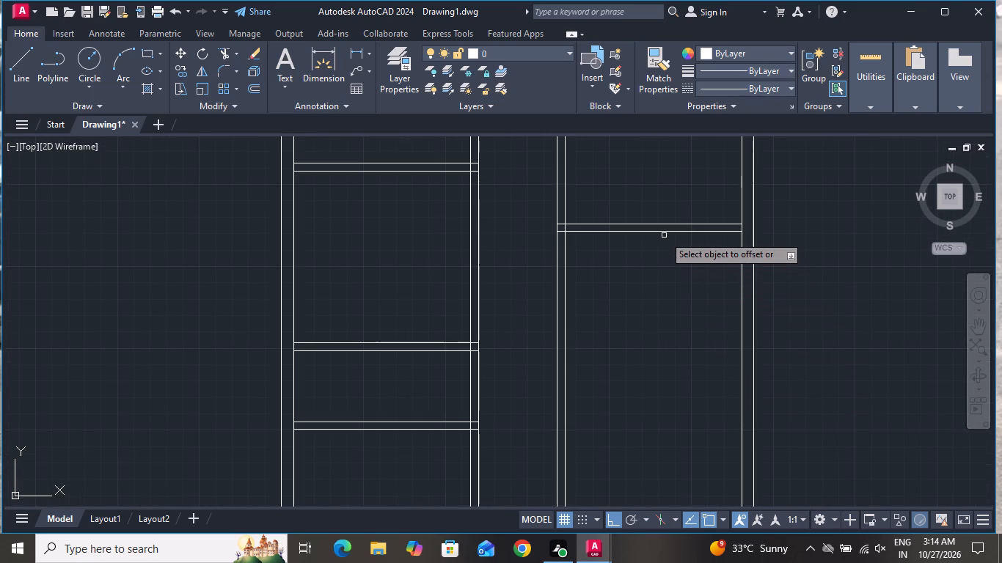
pyautogui.click(664, 232)
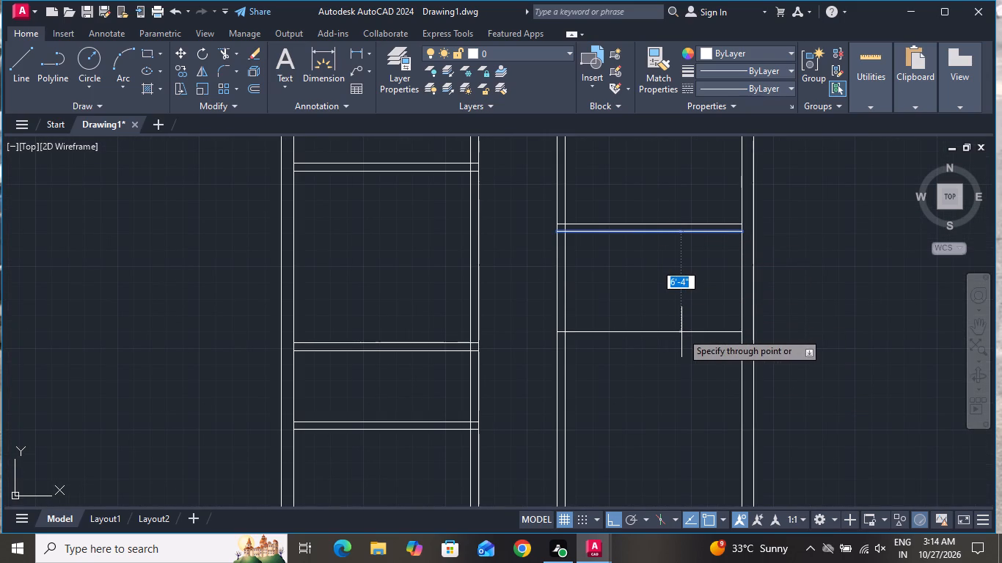
pyautogui.write('12')
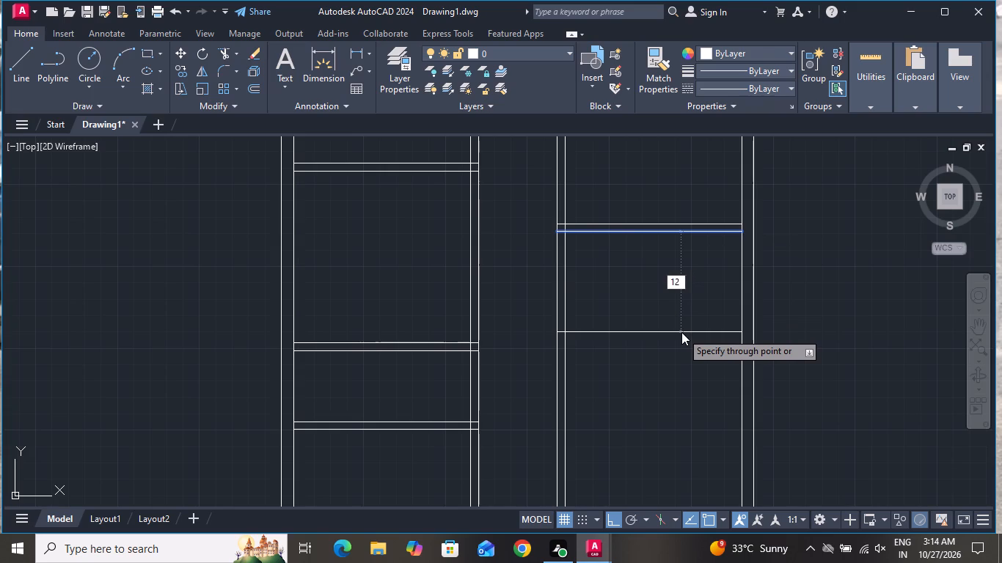
pyautogui.press("'")
pyautogui.press('Return')
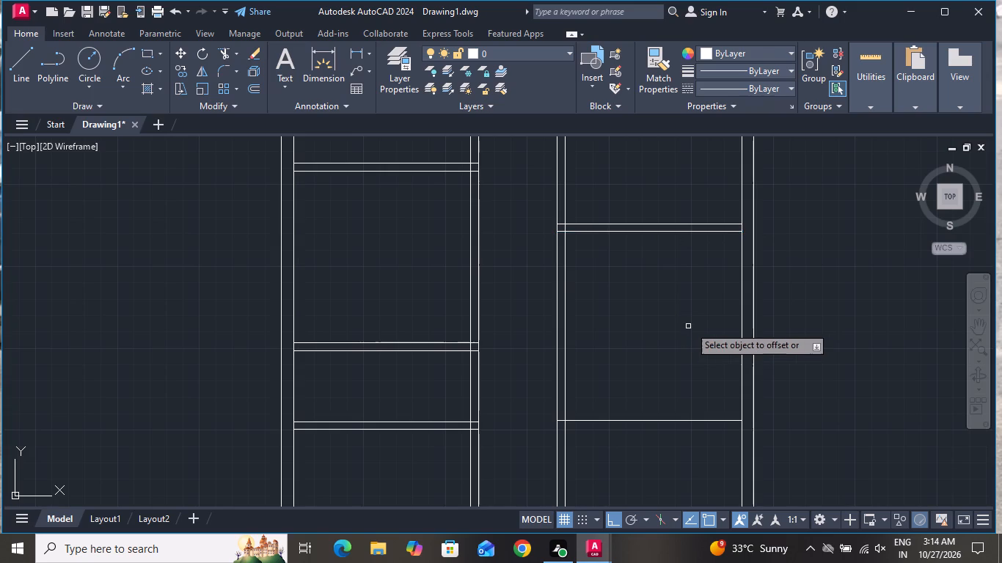
# Offset the new lowest right-side horizontal line 6" downward to form a partition wall.
pyautogui.click(686, 421)
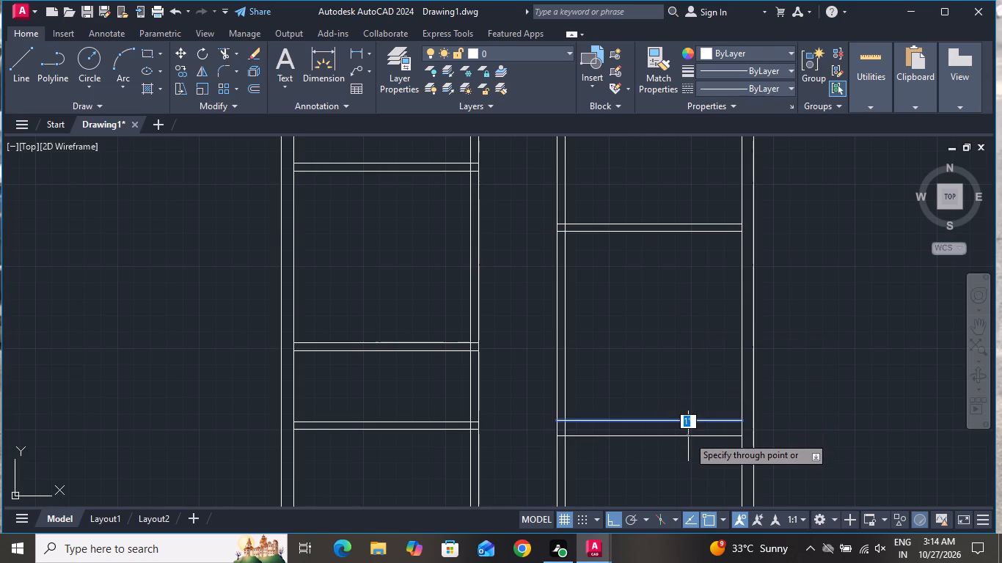
pyautogui.press('6')
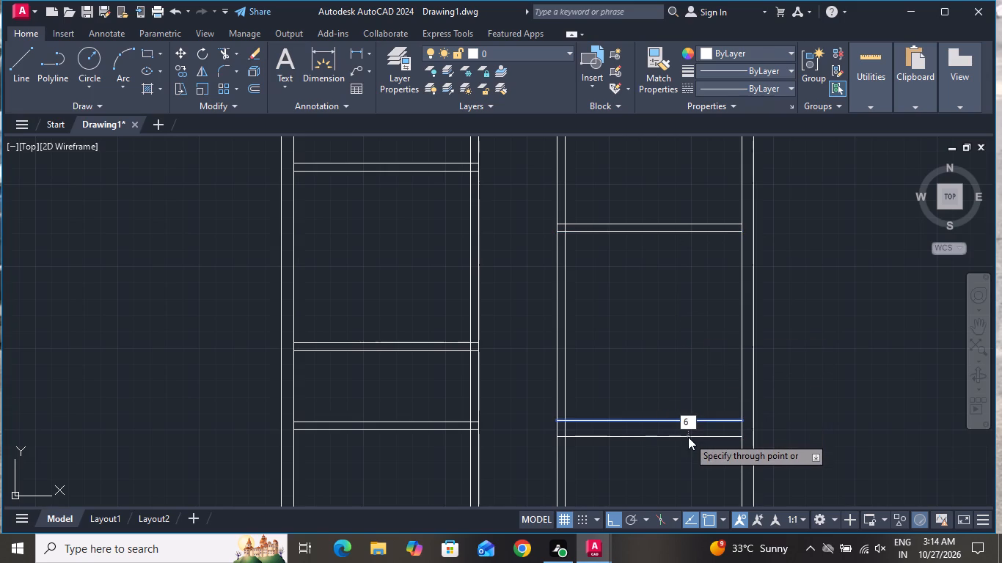
pyautogui.hotkey('shift', '"')
pyautogui.press('Return')
# Offset the inner line of the right outer wall 4'6" to the left.
pyautogui.scroll(-1, 573, 231)
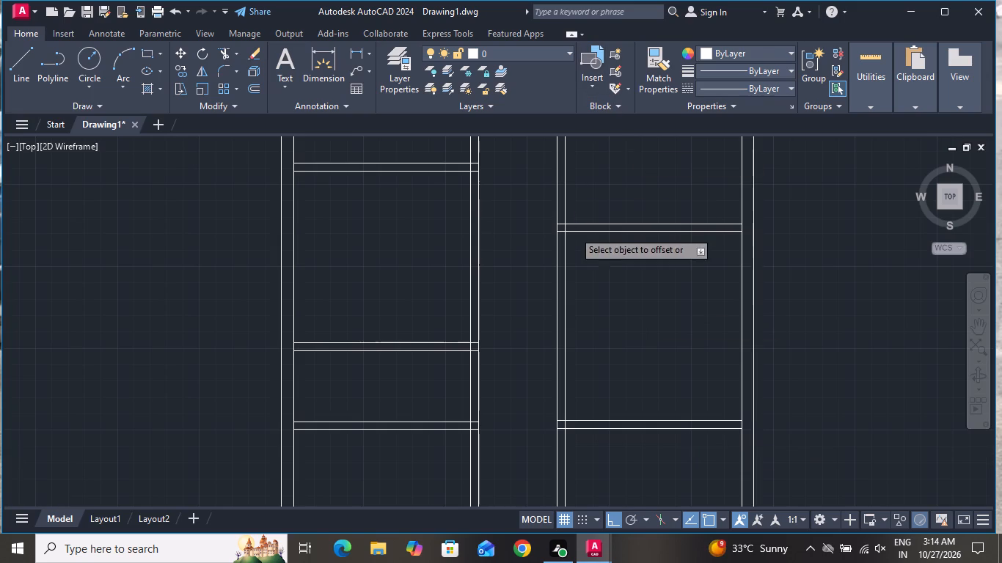
pyautogui.scroll(-1, 575, 231)
pyautogui.scroll(1, 596, 354)
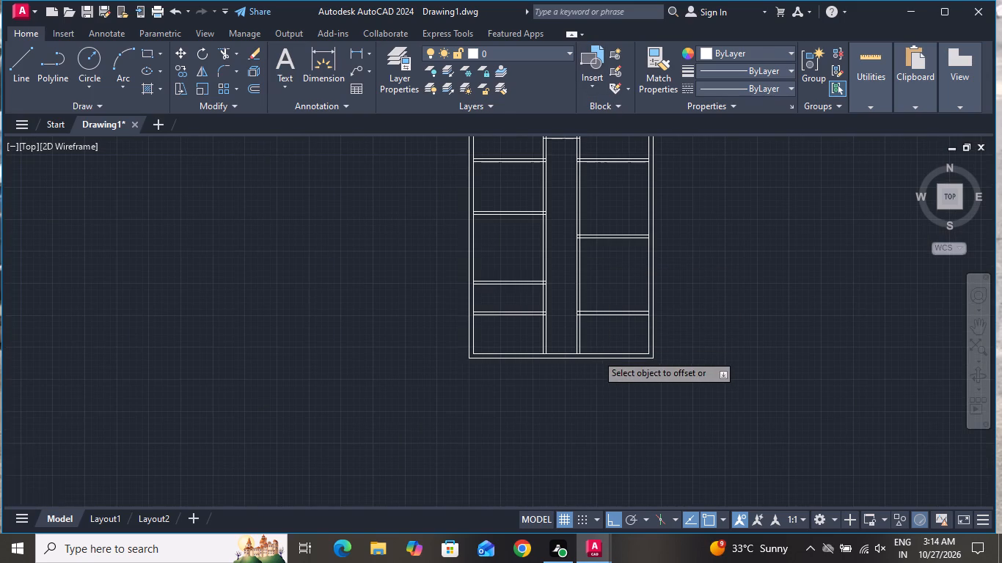
pyautogui.scroll(2, 679, 372)
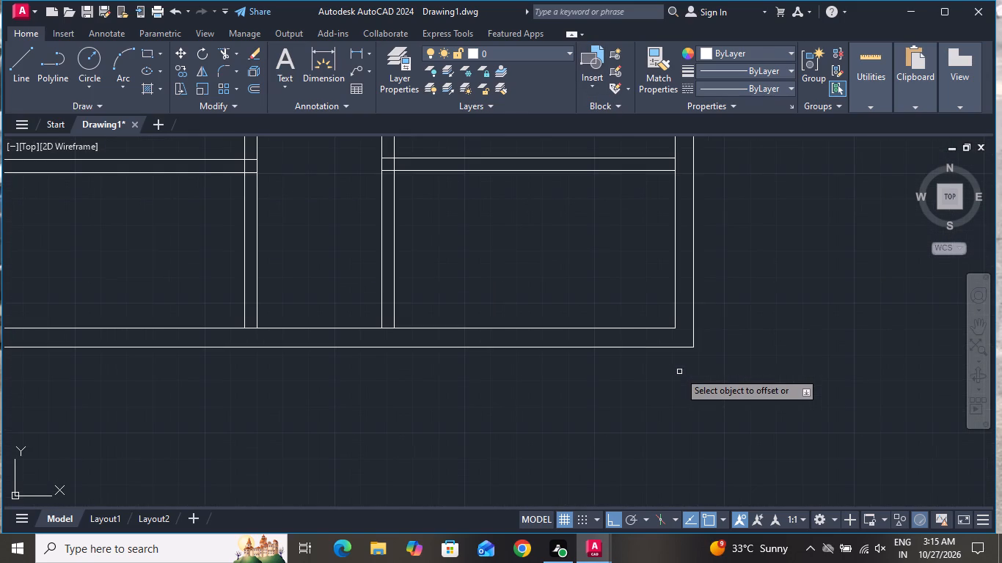
pyautogui.click(680, 293)
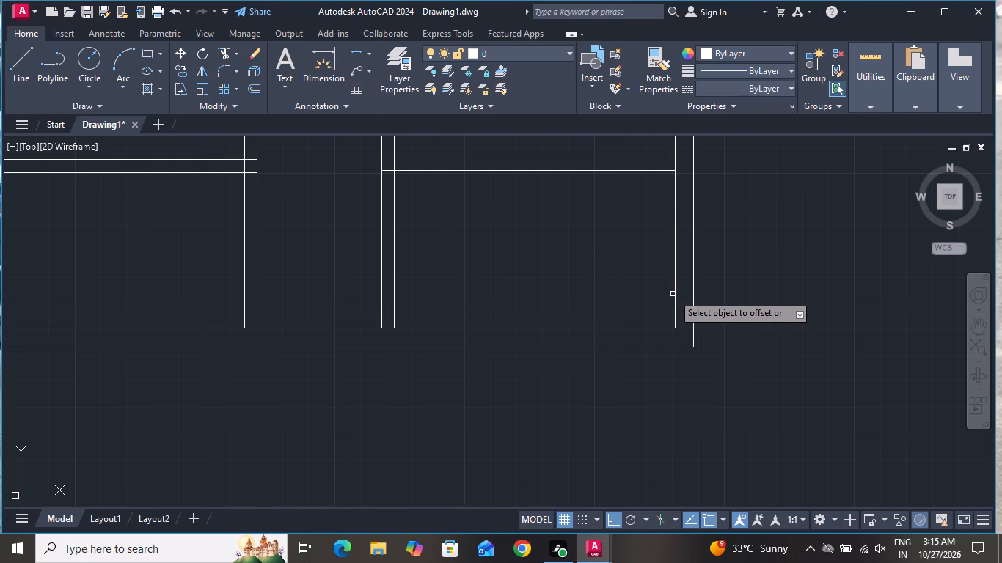
pyautogui.click(675, 287)
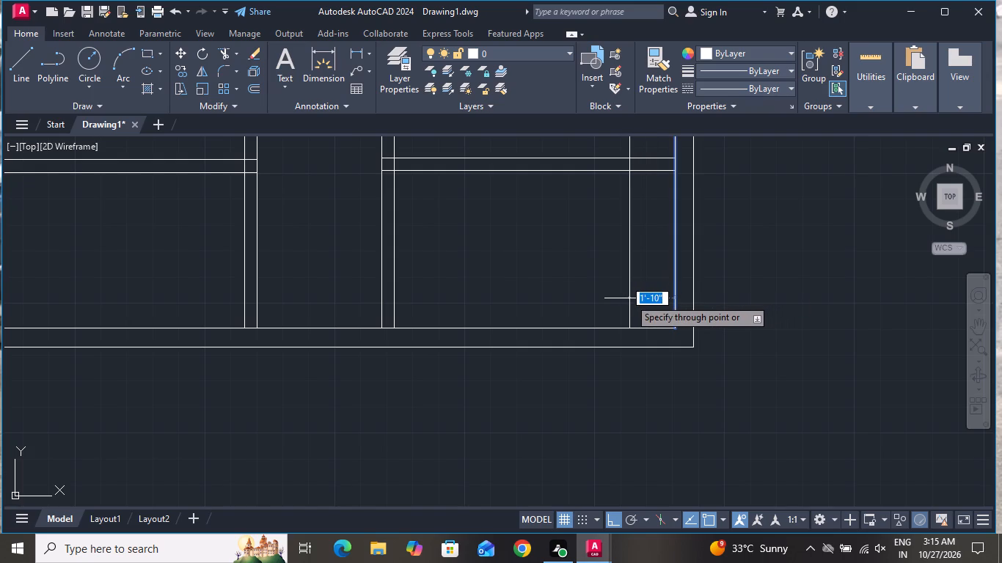
pyautogui.write("4'6")
pyautogui.hotkey('shift', '"')
pyautogui.press('Return')
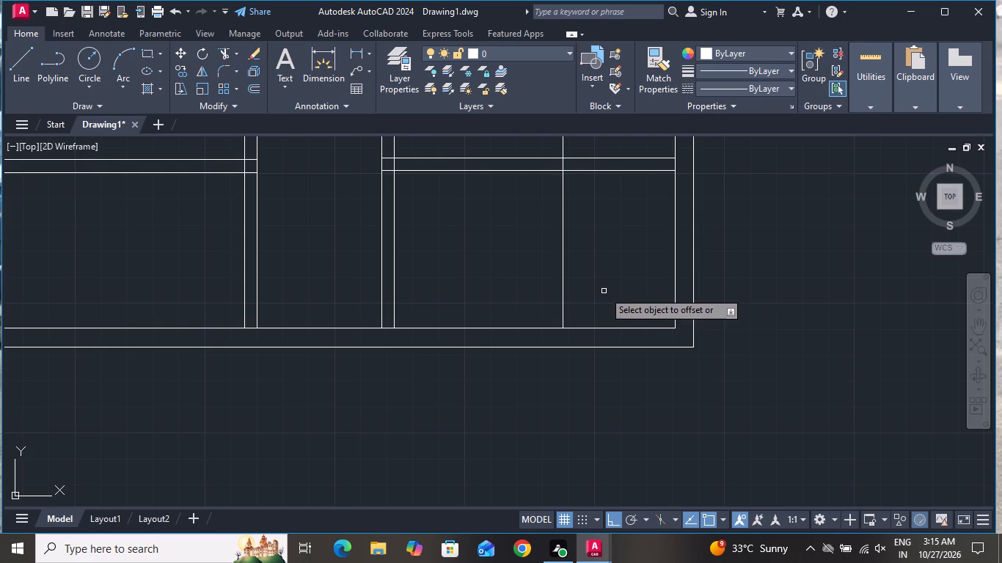
# Offset the new vertical line 6" to the left to form a partition wall and end the Offset command.
pyautogui.click(563, 273)
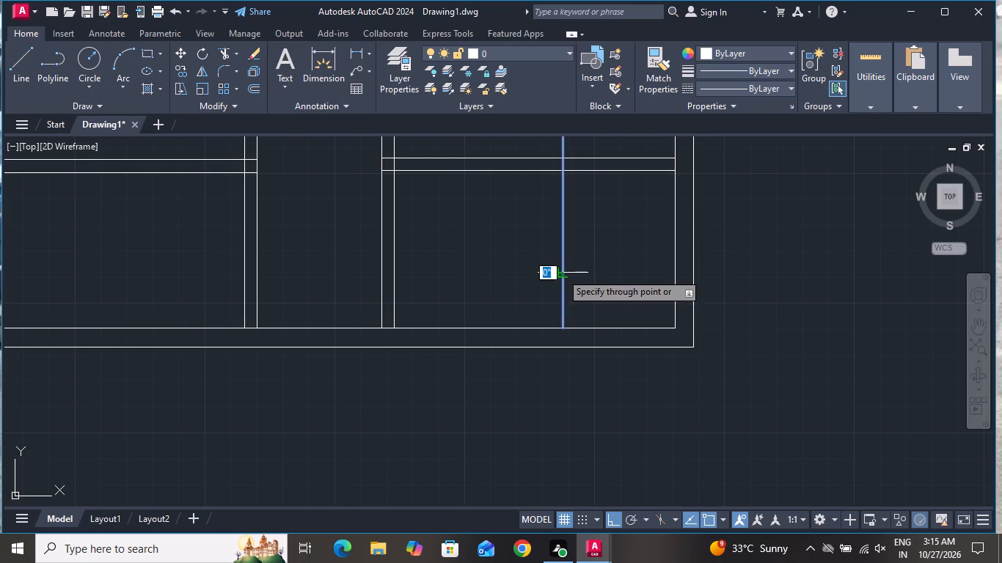
pyautogui.press('6')
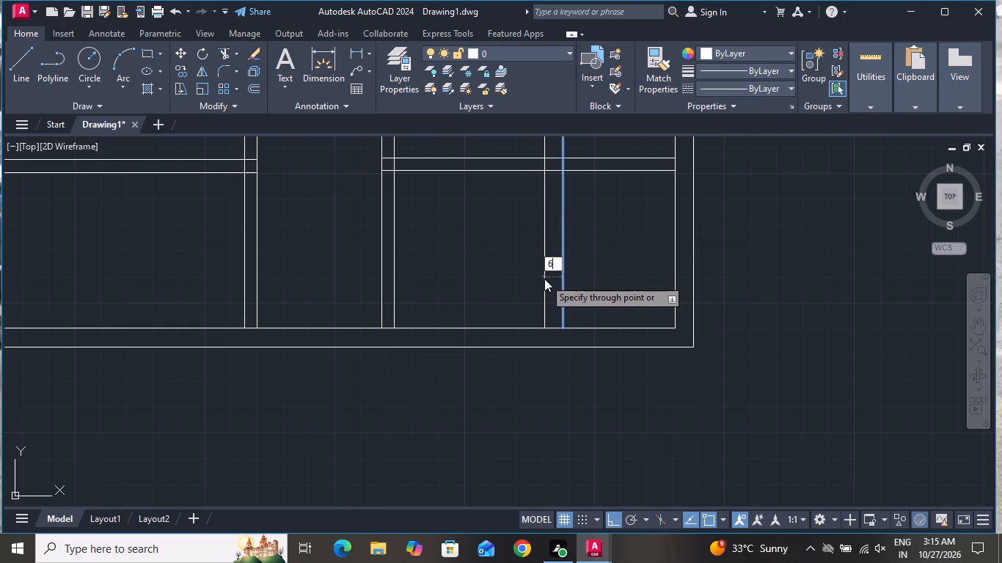
pyautogui.hotkey('shift', '"')
pyautogui.press('Return')
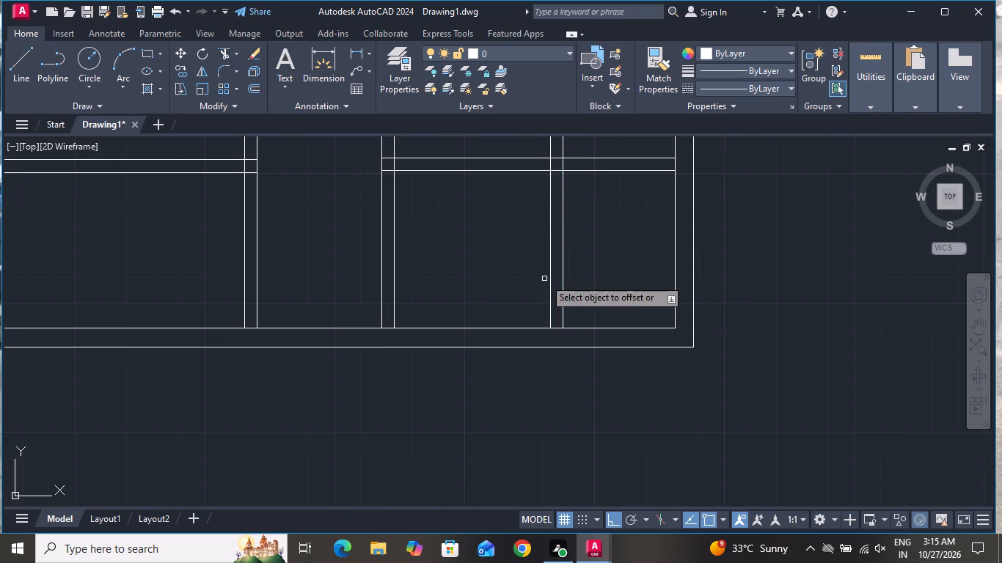
pyautogui.scroll(-1, 549, 287)
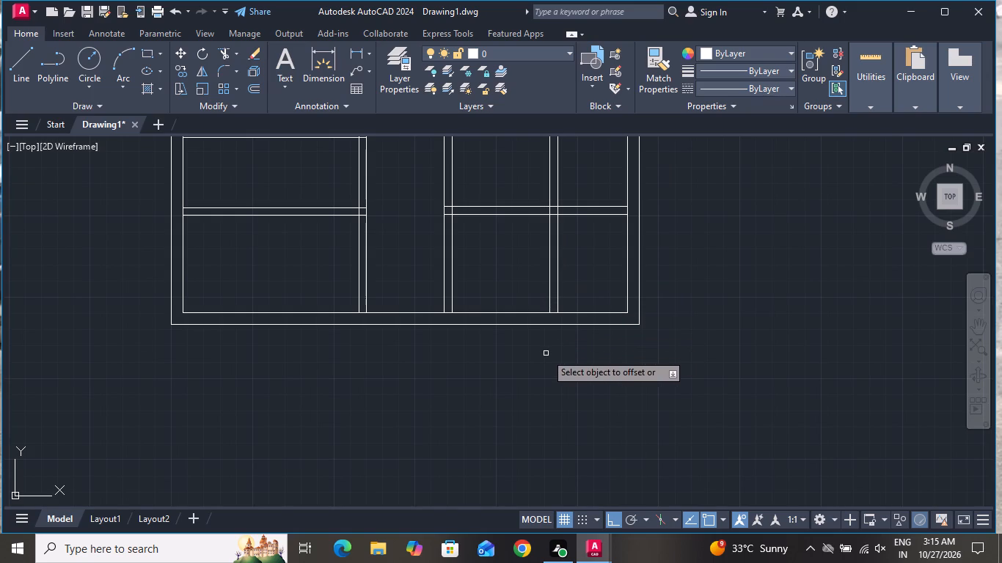
pyautogui.rightClick(519, 371)
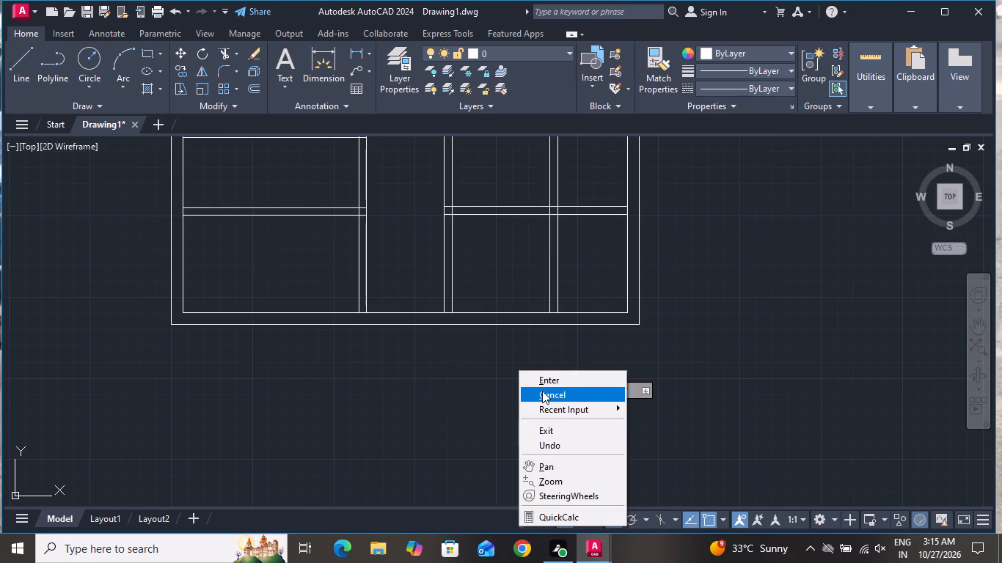
pyautogui.click(542, 391)
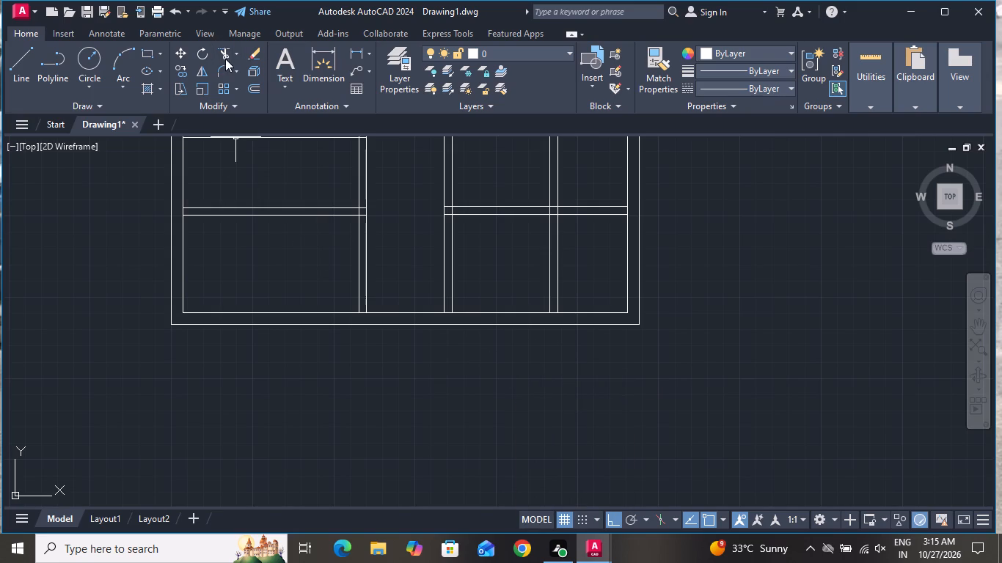
# Trim away both lines of the right corridor wall below the lowest right-side partition.
pyautogui.click(225, 57)
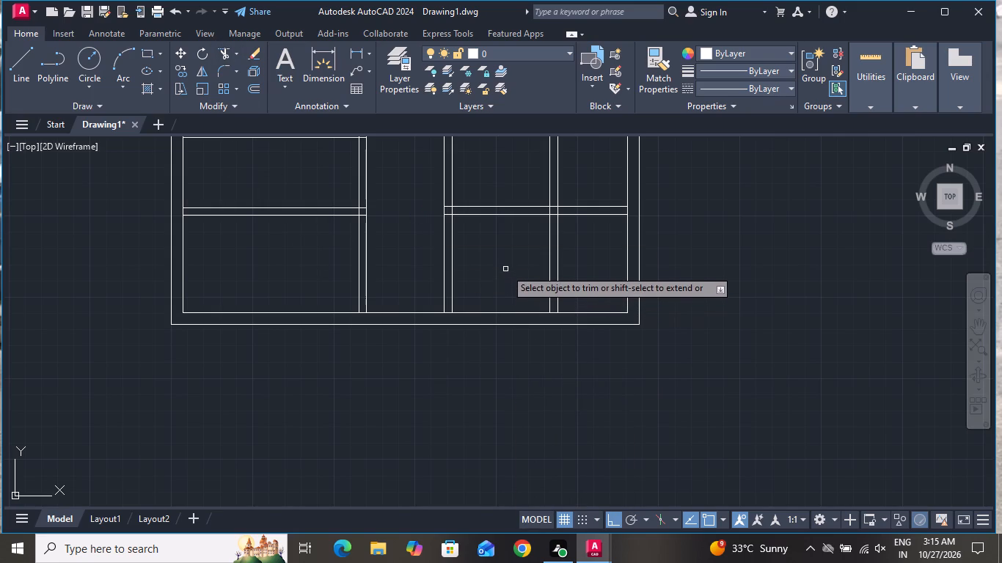
pyautogui.click(514, 262)
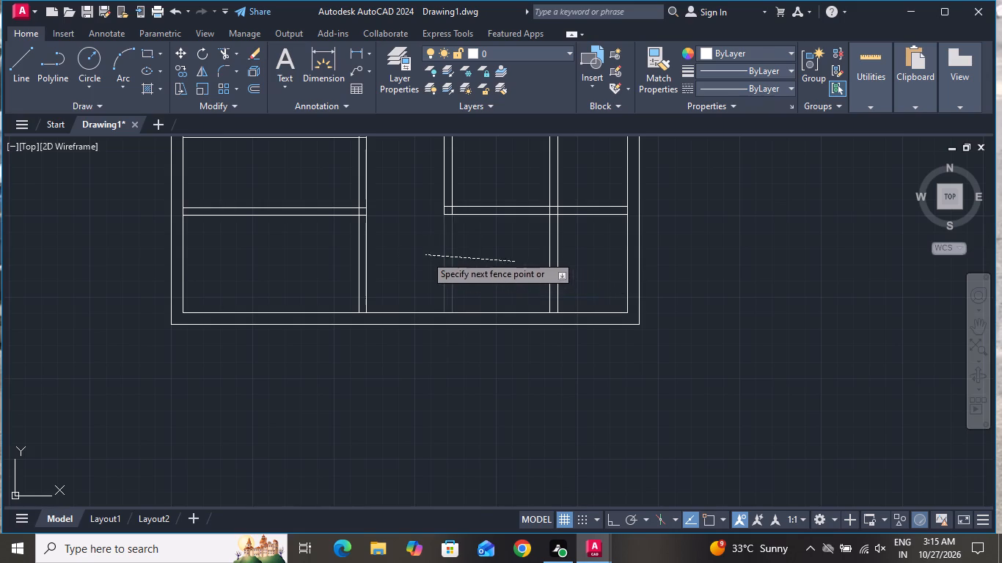
pyautogui.click(425, 255)
# Trim the new vertical partition out of the three upper right-side rooms, keeping it only in the bottom-right space.
pyautogui.scroll(-4, 458, 282)
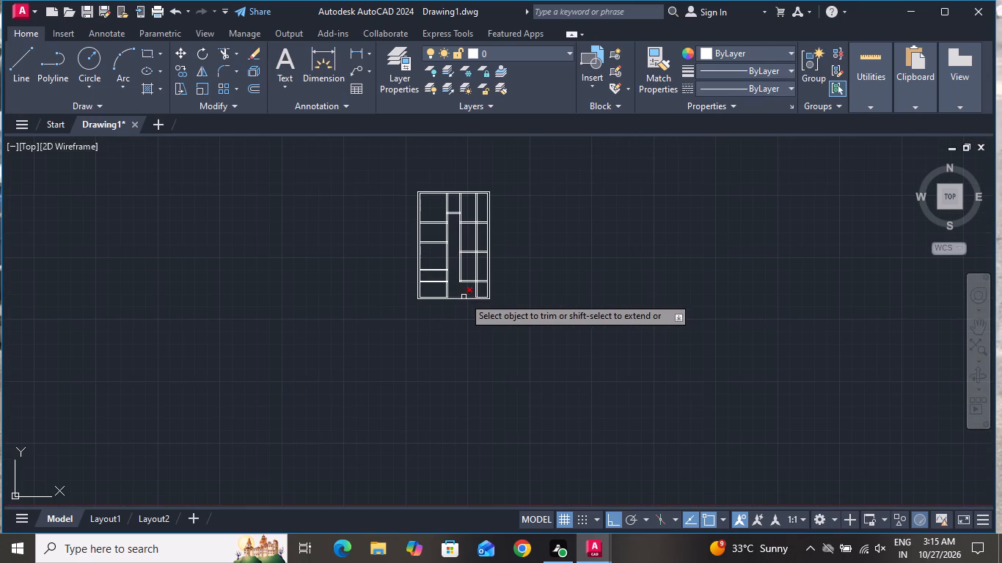
pyautogui.scroll(3, 477, 204)
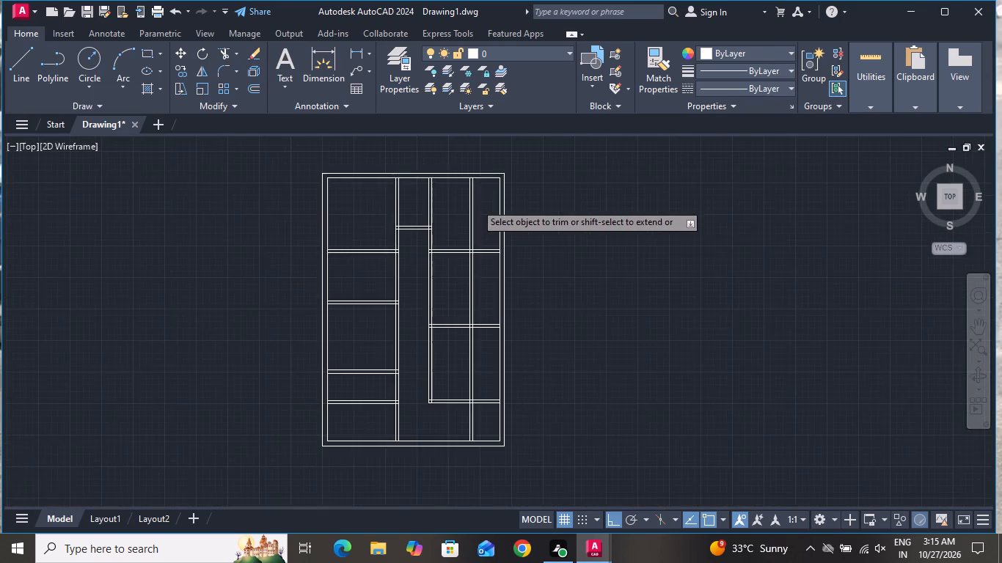
pyautogui.moveTo(484, 194); pyautogui.dragTo(477, 203)
pyautogui.click(450, 230)
pyautogui.click(491, 325)
pyautogui.click(410, 364)
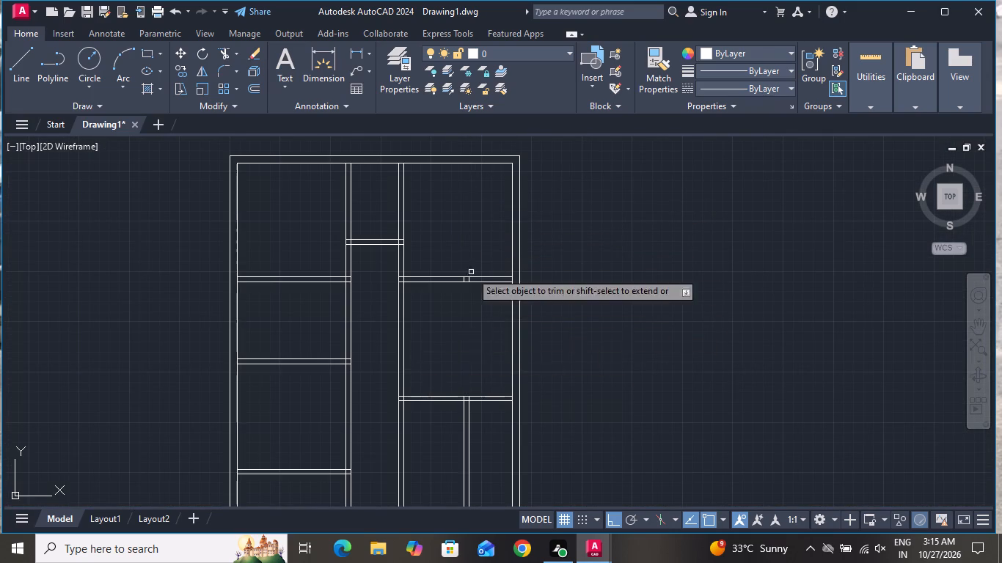
pyautogui.scroll(-3, 501, 245)
pyautogui.scroll(3, 486, 302)
pyautogui.click(526, 269)
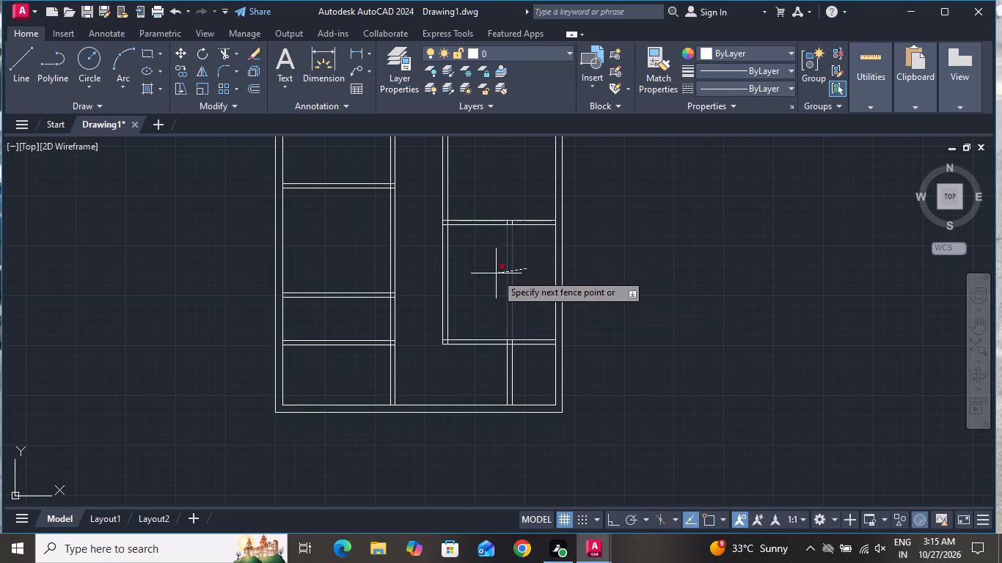
pyautogui.click(496, 273)
# Trim the top outer wall's inner line where the two full-height corridor walls meet it.
pyautogui.scroll(-3, 511, 364)
pyautogui.scroll(4, 469, 269)
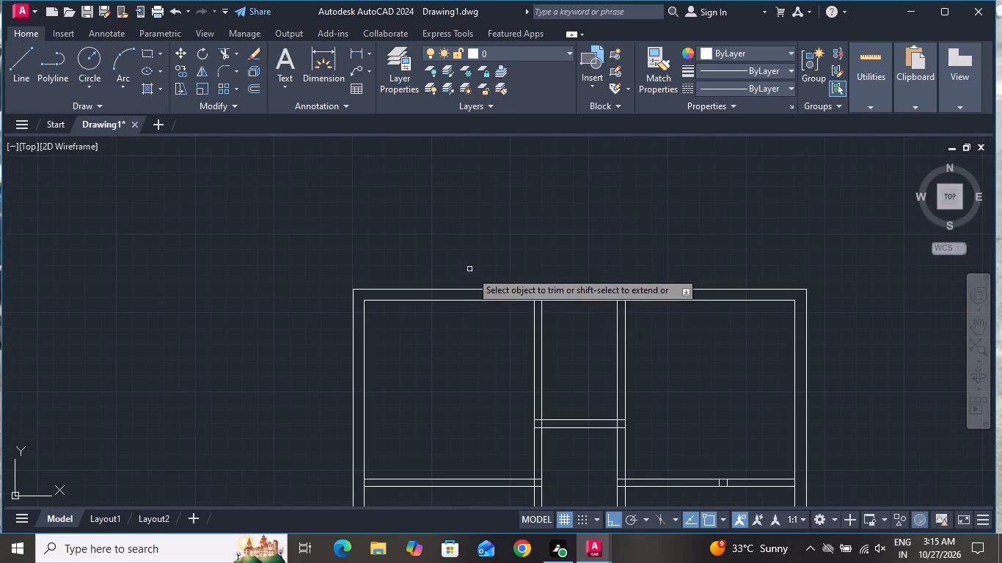
pyautogui.scroll(4, 544, 305)
pyautogui.click(529, 284)
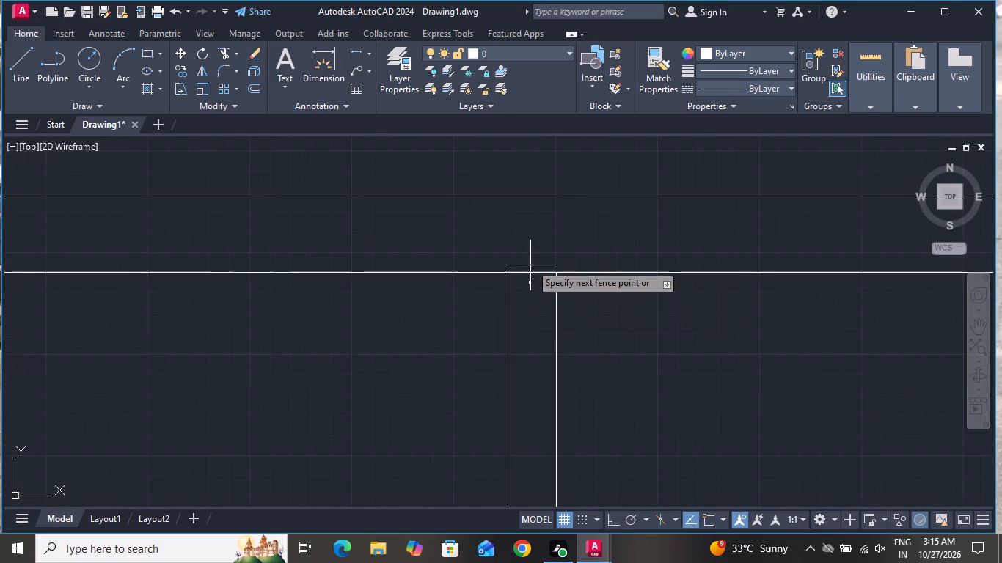
pyautogui.click(532, 257)
pyautogui.scroll(-3, 441, 320)
pyautogui.scroll(3, 596, 302)
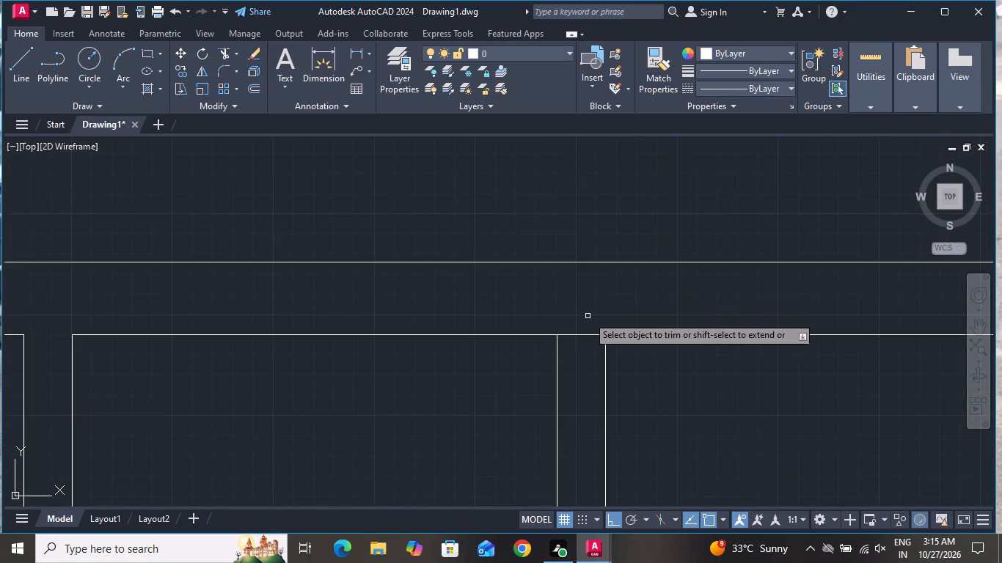
pyautogui.click(587, 317)
pyautogui.click(590, 367)
pyautogui.scroll(-4, 475, 293)
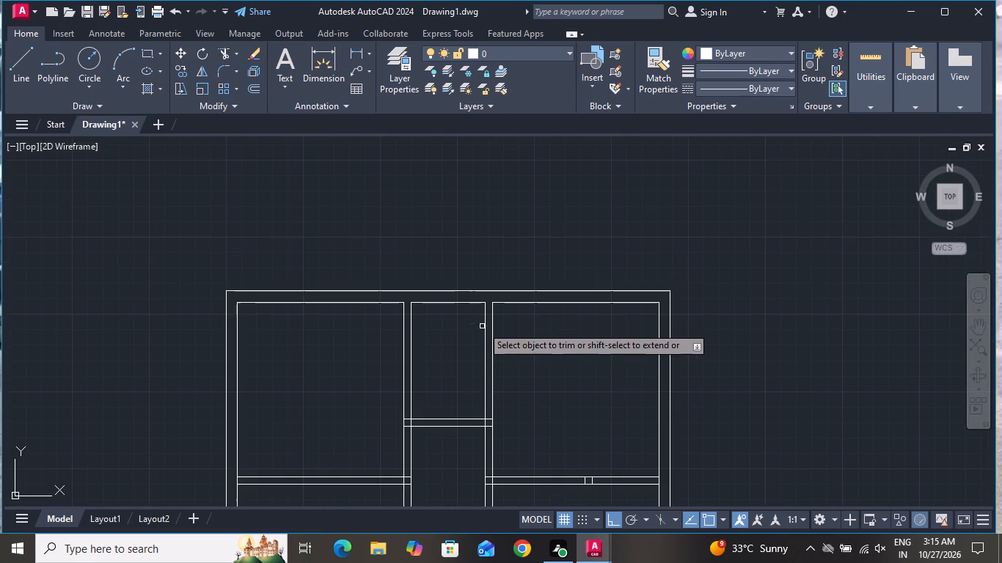
# Trim the overlapping lines at both ends of the short partition between the corridor walls to open its junctions.
pyautogui.scroll(-2, 466, 363)
pyautogui.scroll(4, 444, 415)
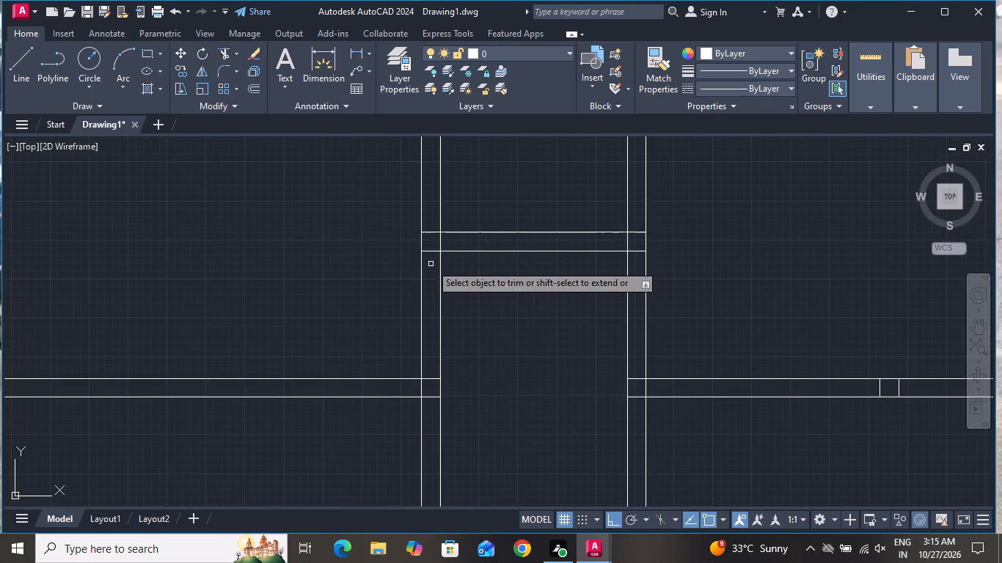
pyautogui.scroll(3, 432, 229)
pyautogui.click(432, 228)
pyautogui.click(439, 342)
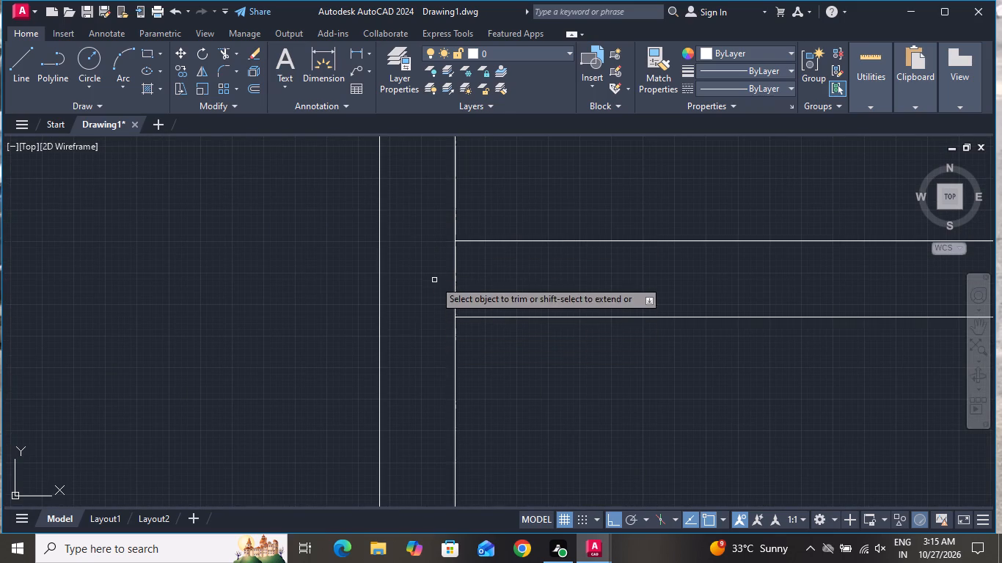
pyautogui.click(434, 279)
pyautogui.click(517, 267)
pyautogui.scroll(-4, 399, 310)
pyautogui.scroll(2, 538, 309)
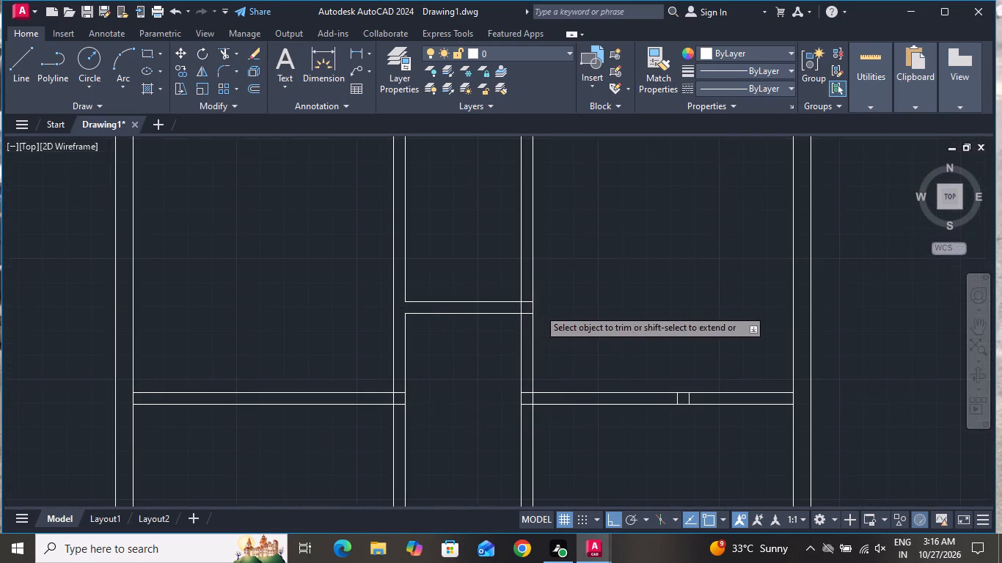
pyautogui.scroll(1, 538, 309)
pyautogui.click(491, 350)
pyautogui.click(491, 241)
pyautogui.click(489, 295)
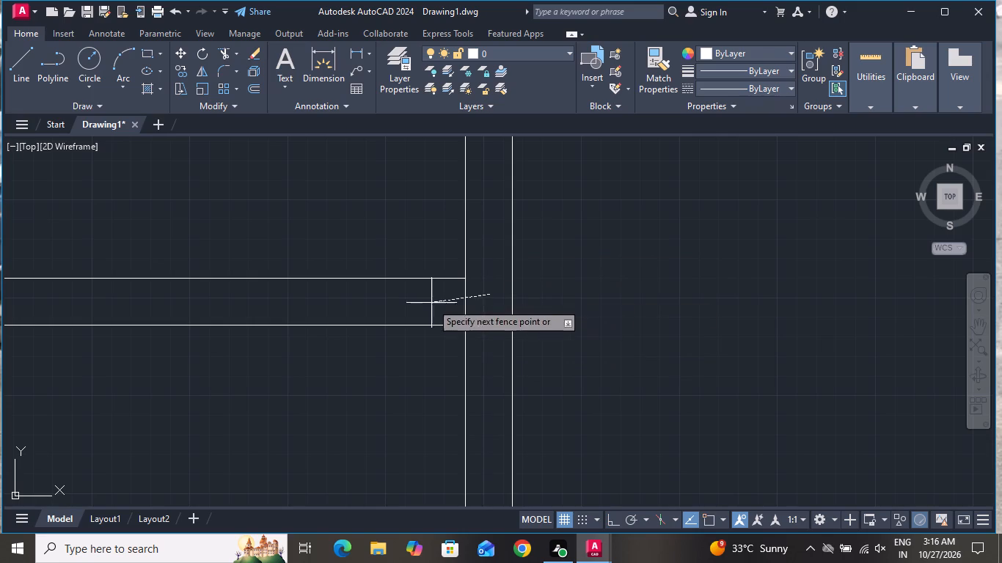
pyautogui.click(431, 303)
# Trim the leftover vertical stub lines inside the partition wall below the top-right room.
pyautogui.scroll(-3, 570, 279)
pyautogui.scroll(3, 690, 380)
pyautogui.click(783, 346)
pyautogui.click(706, 367)
# Trim the overlapping lines where the partition below the top-right room meets the right corridor wall and right outer wall.
pyautogui.scroll(-1, 756, 372)
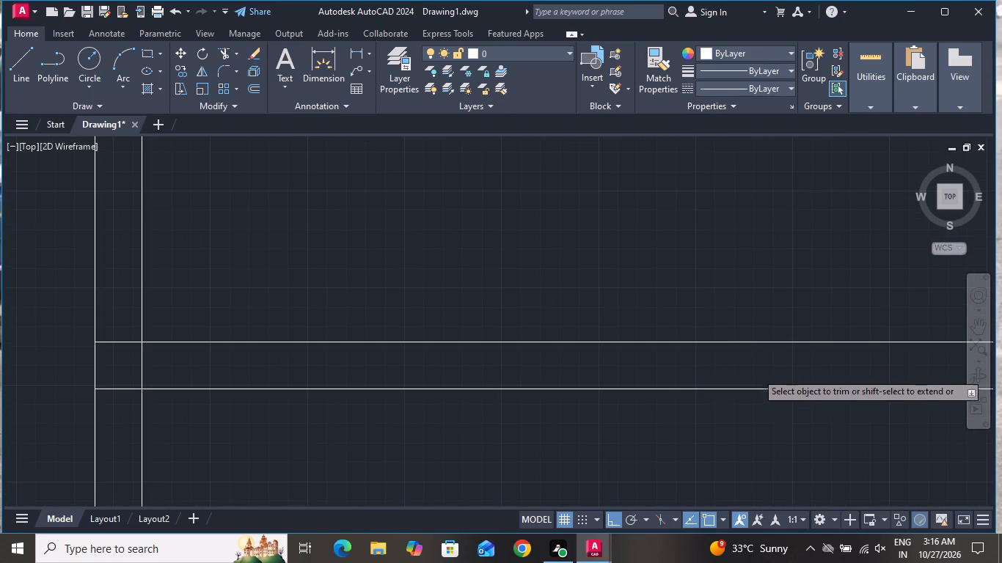
pyautogui.scroll(-2, 756, 373)
pyautogui.scroll(4, 607, 370)
pyautogui.click(613, 383)
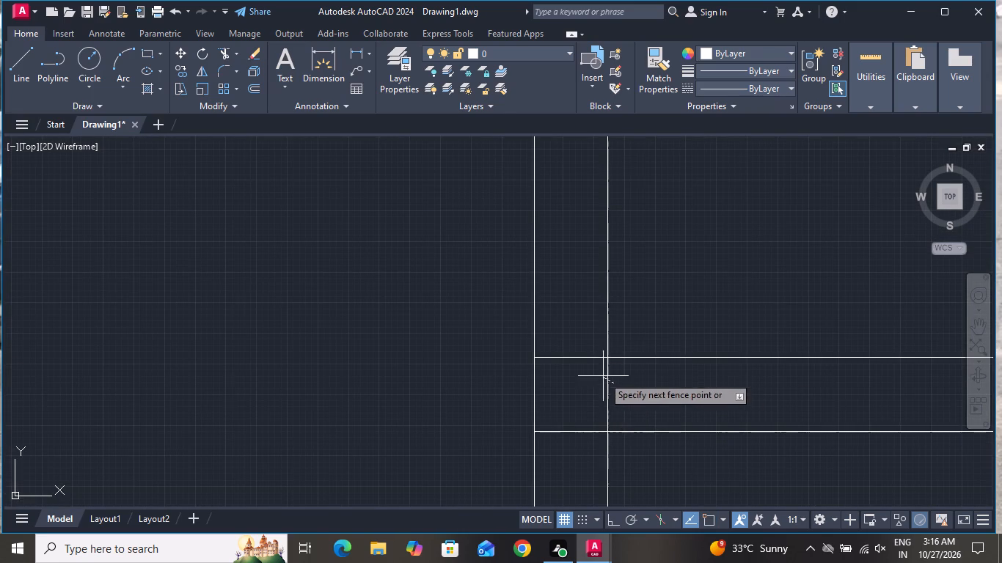
pyautogui.click(577, 338)
pyautogui.click(590, 386)
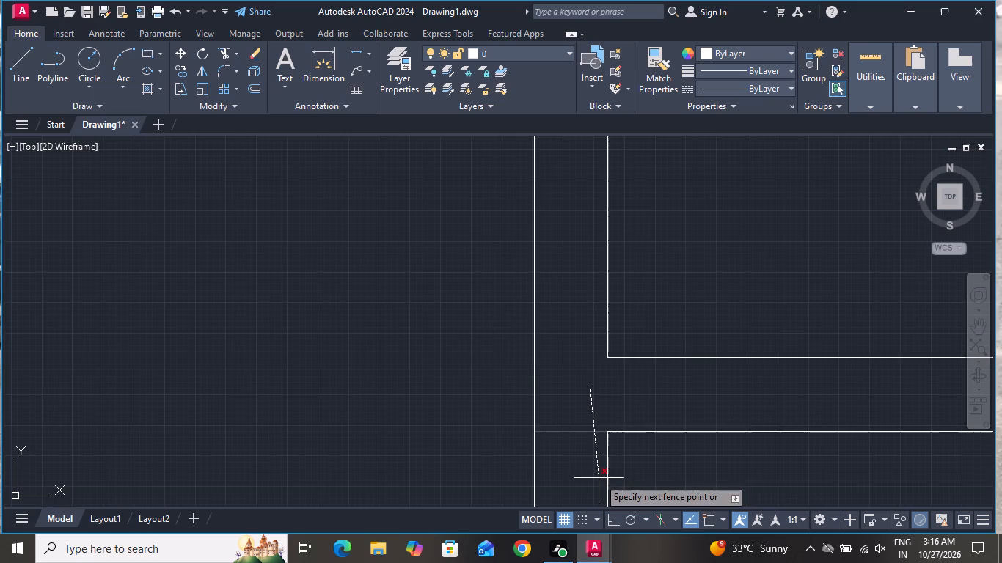
pyautogui.click(599, 477)
pyautogui.scroll(-4, 533, 372)
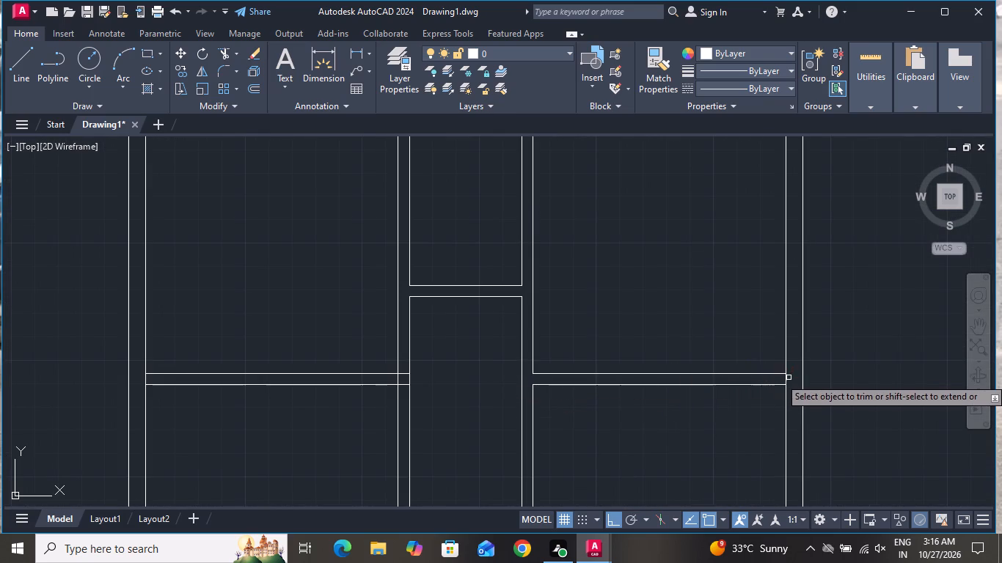
pyautogui.scroll(4, 789, 378)
pyautogui.click(775, 382)
pyautogui.click(711, 393)
# Trim the overlapping lines where the partition below the top-left room meets the left corridor wall and the left outer wall.
pyautogui.scroll(-6, 756, 369)
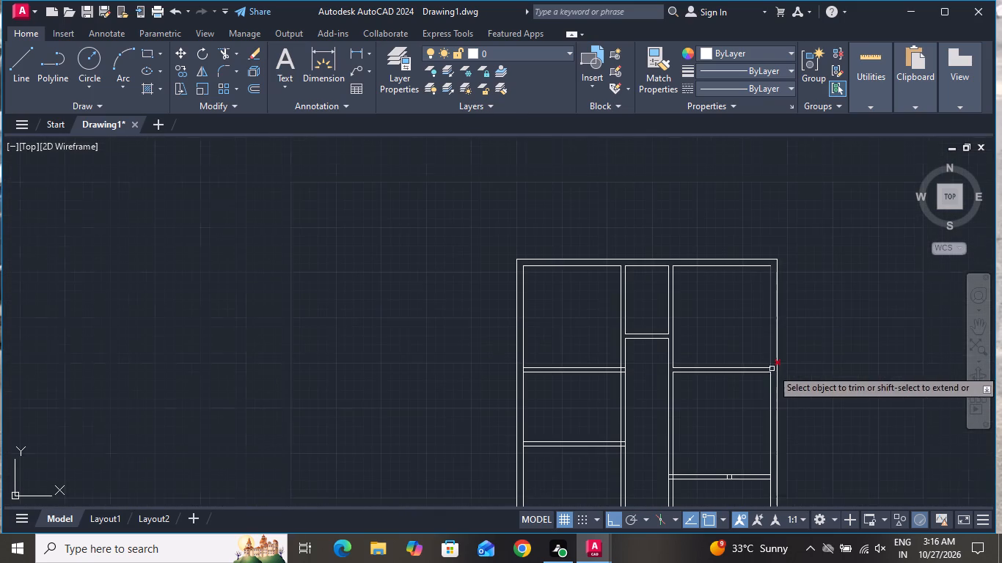
pyautogui.scroll(5, 621, 368)
pyautogui.click(705, 388)
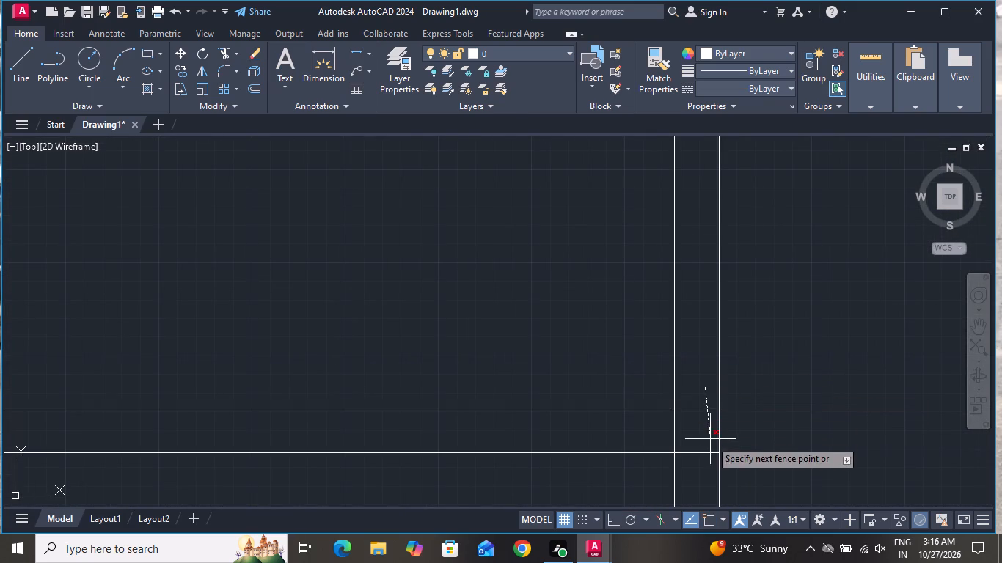
pyautogui.click(707, 465)
pyautogui.click(685, 430)
pyautogui.click(651, 438)
pyautogui.scroll(-4, 752, 387)
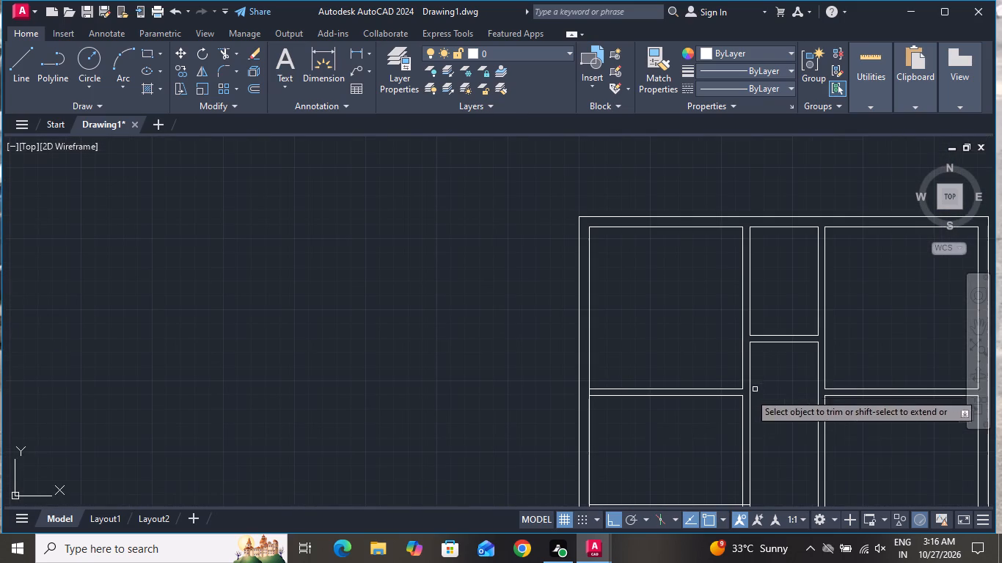
pyautogui.scroll(4, 585, 384)
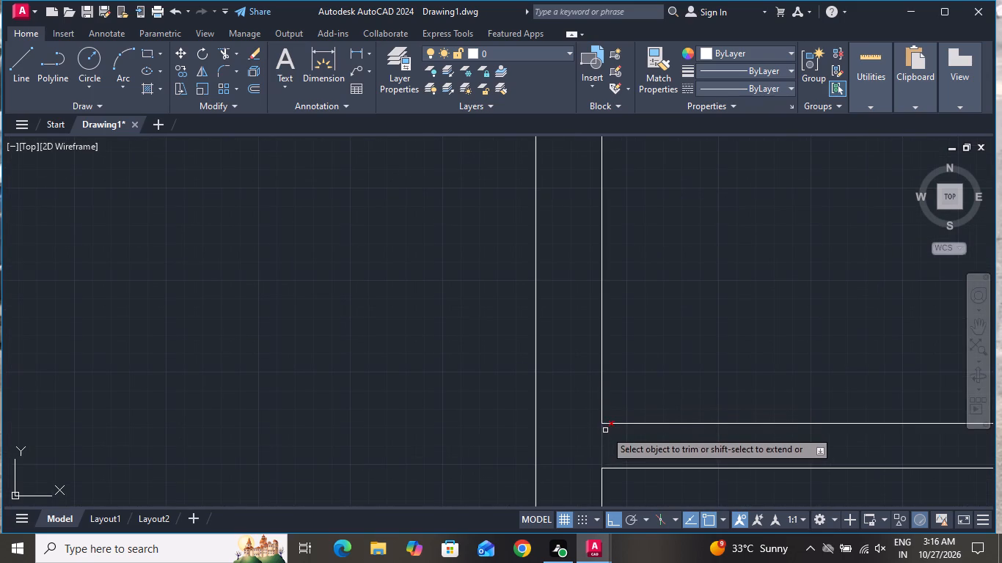
pyautogui.click(603, 434)
# Trim the overlapping lines where the second left-side partition from the top meets the left outer wall and the left corridor wall.
pyautogui.scroll(-4, 646, 391)
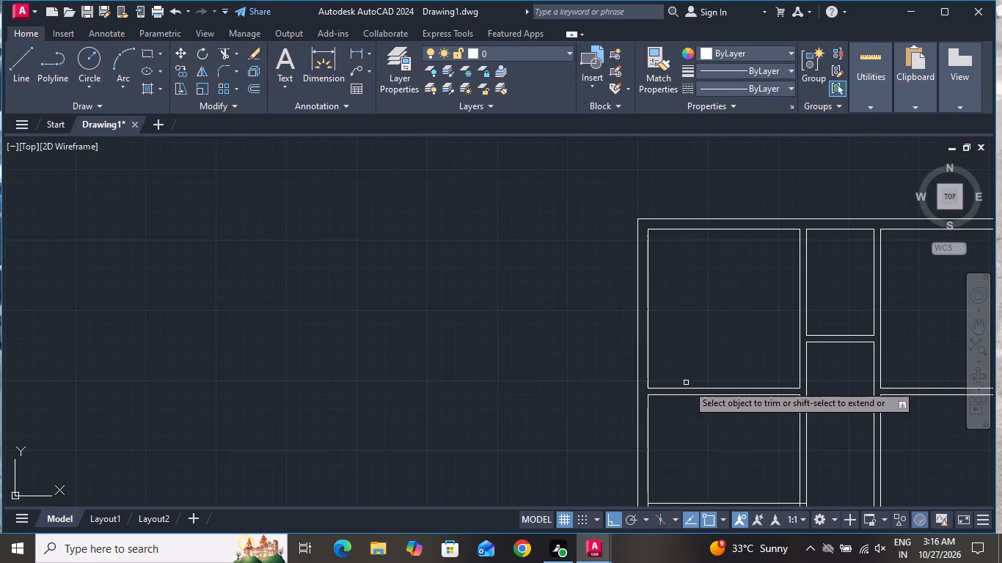
pyautogui.scroll(-1, 691, 384)
pyautogui.scroll(6, 674, 476)
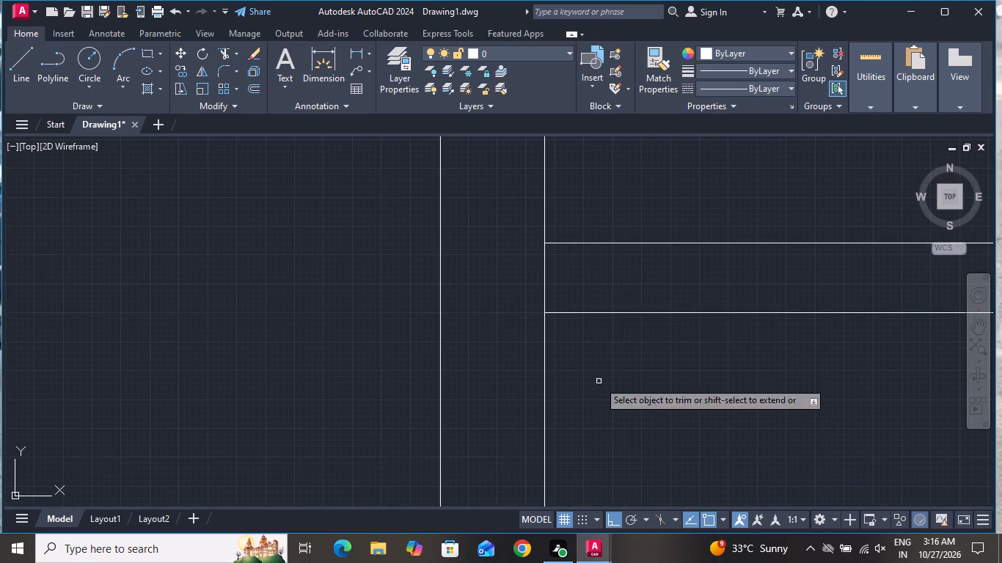
pyautogui.click(568, 271)
pyautogui.click(526, 276)
pyautogui.scroll(-5, 523, 294)
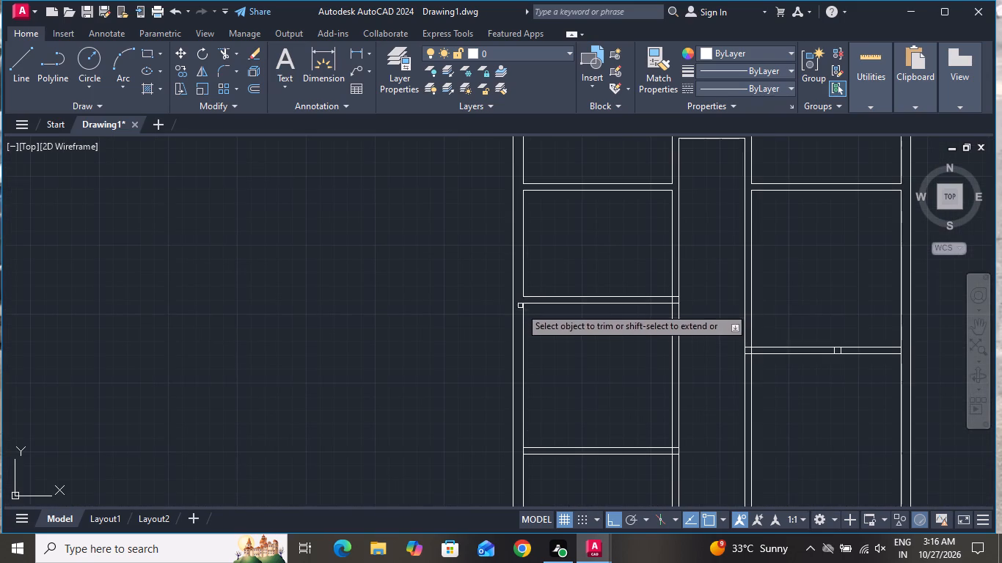
pyautogui.scroll(4, 678, 298)
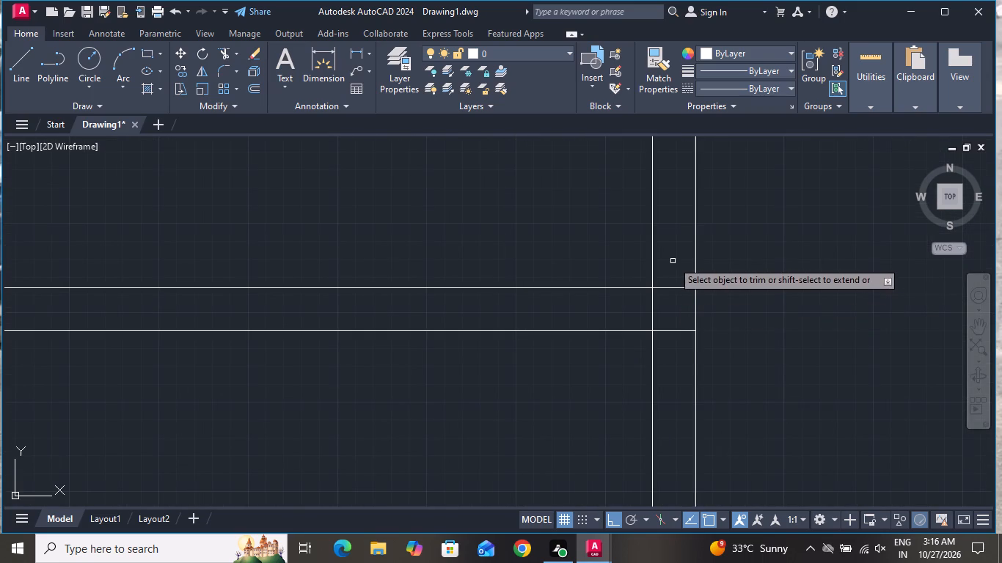
pyautogui.click(673, 266)
pyautogui.click(679, 365)
pyautogui.click(669, 325)
pyautogui.click(635, 313)
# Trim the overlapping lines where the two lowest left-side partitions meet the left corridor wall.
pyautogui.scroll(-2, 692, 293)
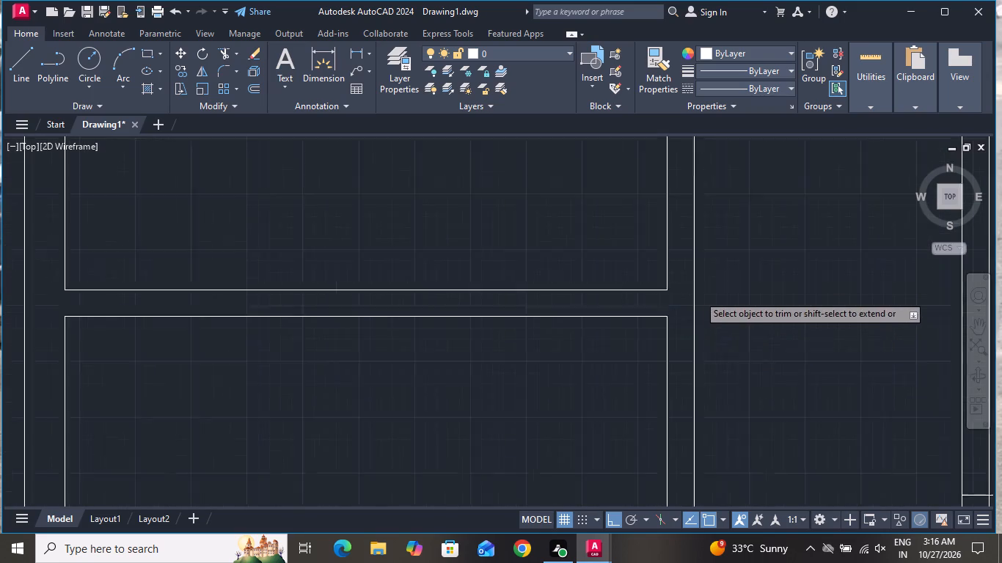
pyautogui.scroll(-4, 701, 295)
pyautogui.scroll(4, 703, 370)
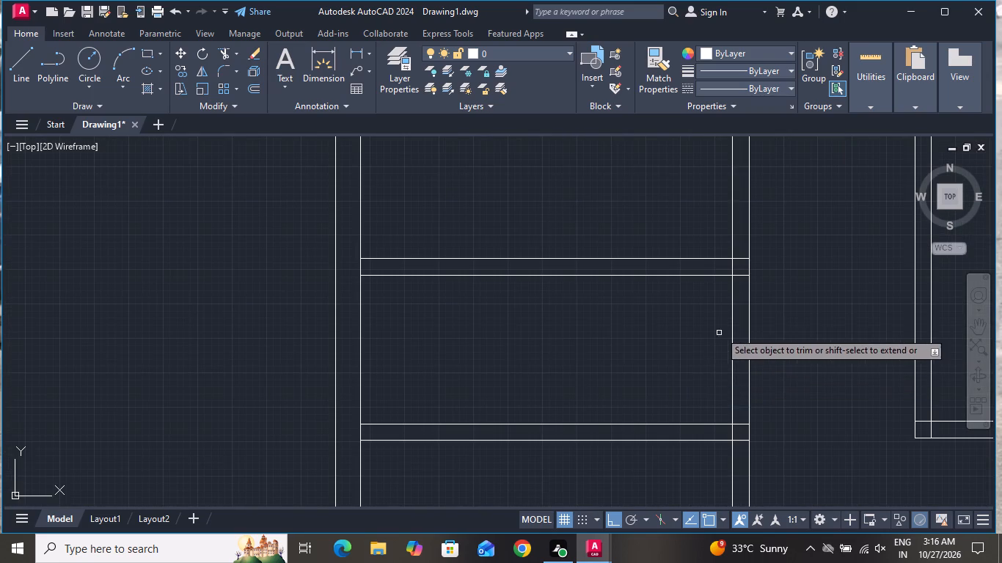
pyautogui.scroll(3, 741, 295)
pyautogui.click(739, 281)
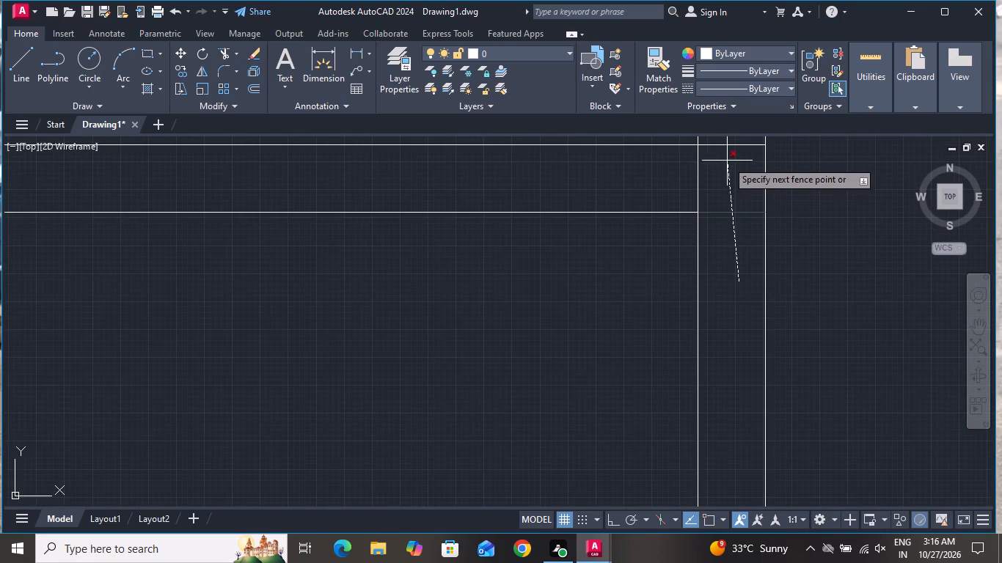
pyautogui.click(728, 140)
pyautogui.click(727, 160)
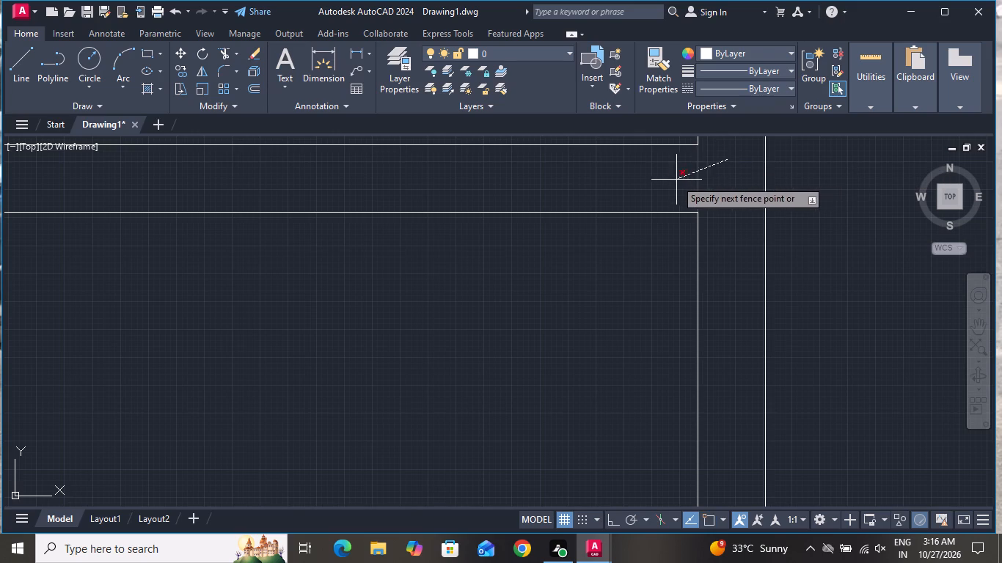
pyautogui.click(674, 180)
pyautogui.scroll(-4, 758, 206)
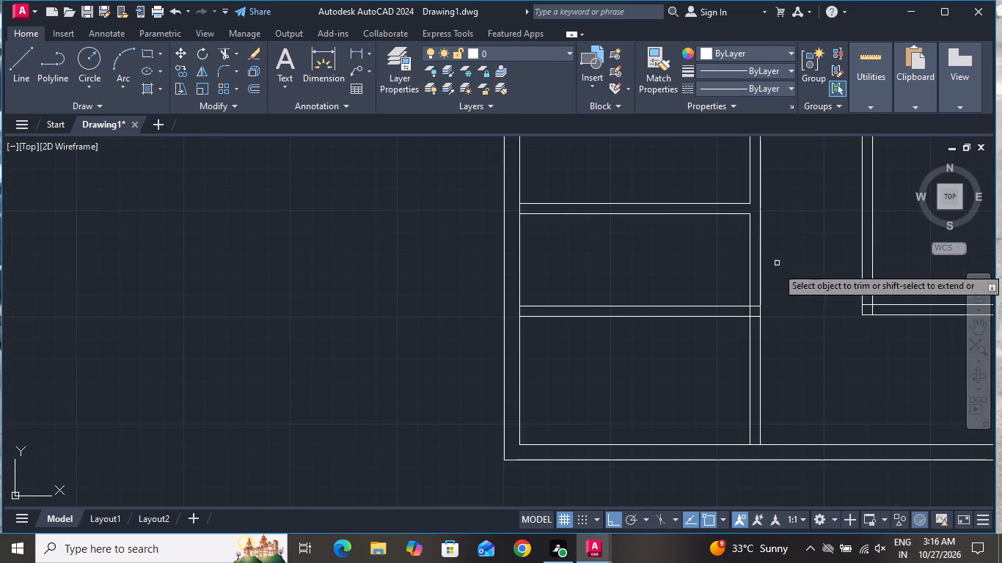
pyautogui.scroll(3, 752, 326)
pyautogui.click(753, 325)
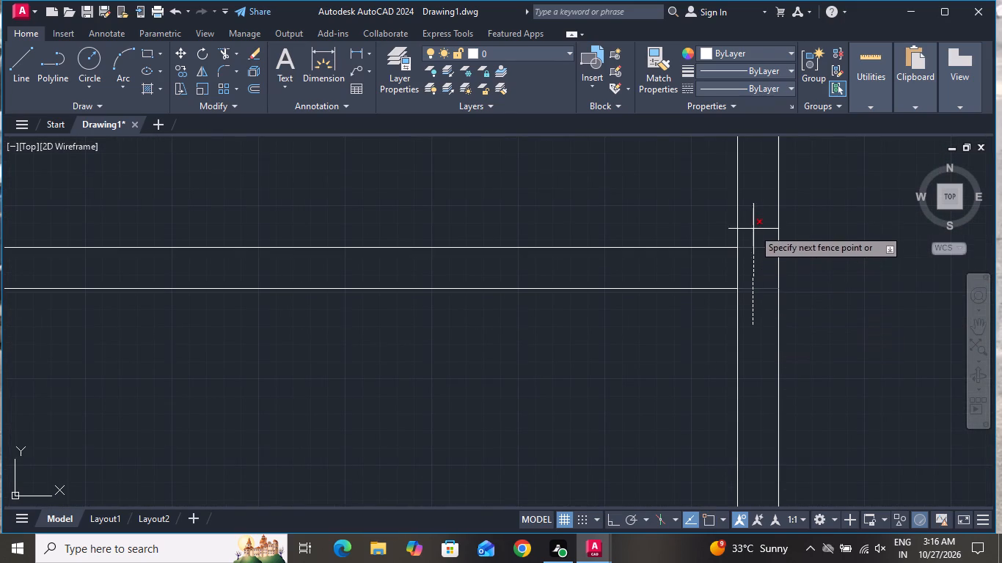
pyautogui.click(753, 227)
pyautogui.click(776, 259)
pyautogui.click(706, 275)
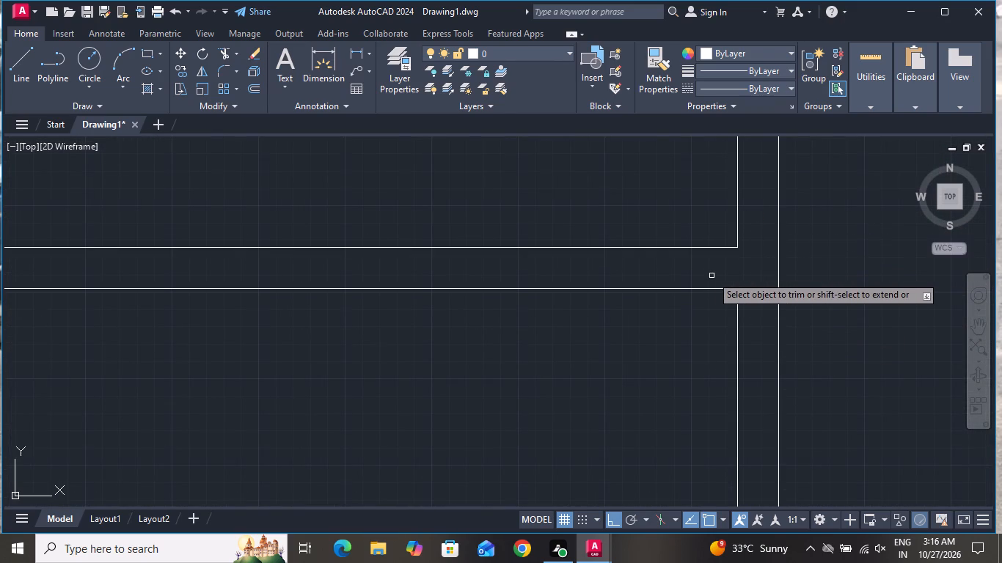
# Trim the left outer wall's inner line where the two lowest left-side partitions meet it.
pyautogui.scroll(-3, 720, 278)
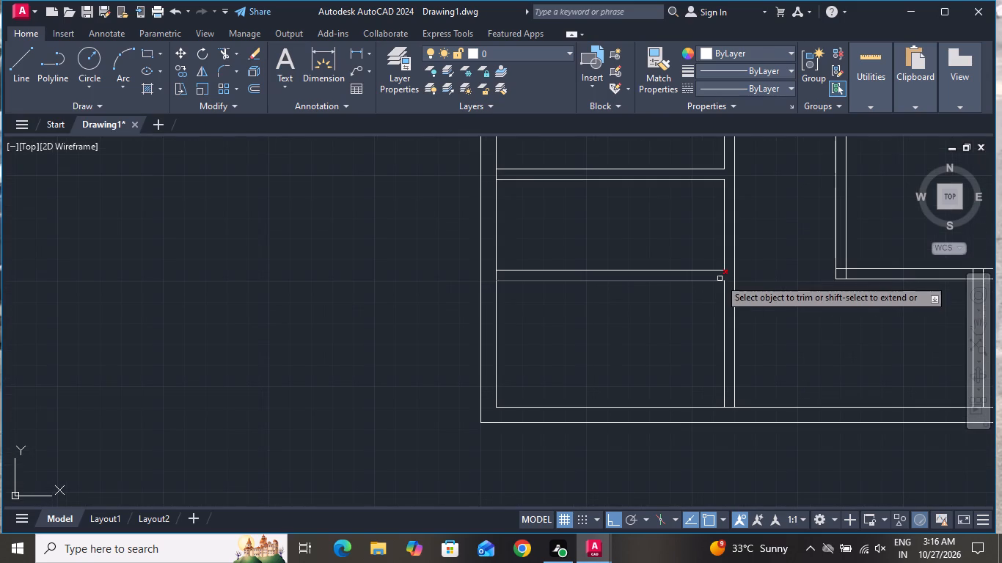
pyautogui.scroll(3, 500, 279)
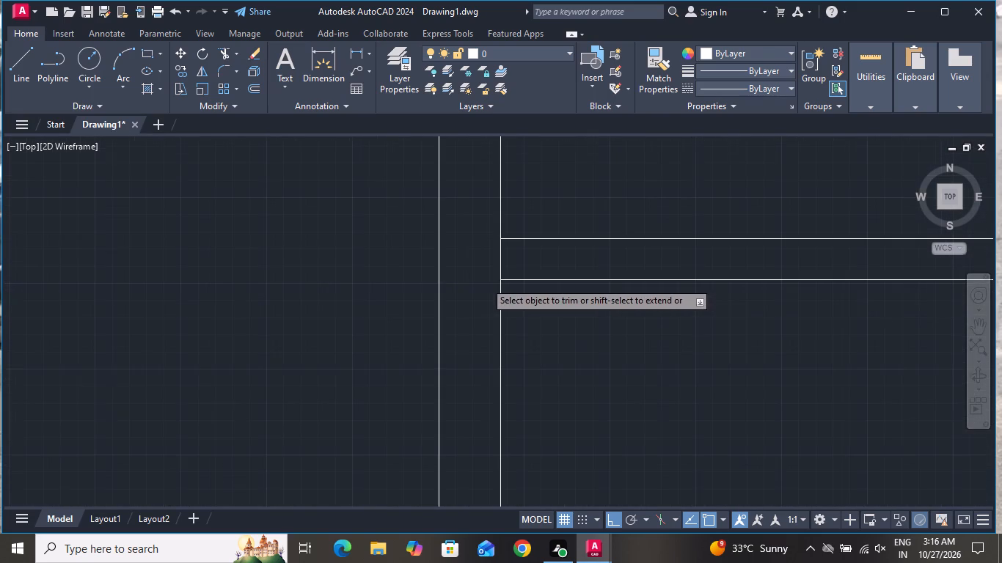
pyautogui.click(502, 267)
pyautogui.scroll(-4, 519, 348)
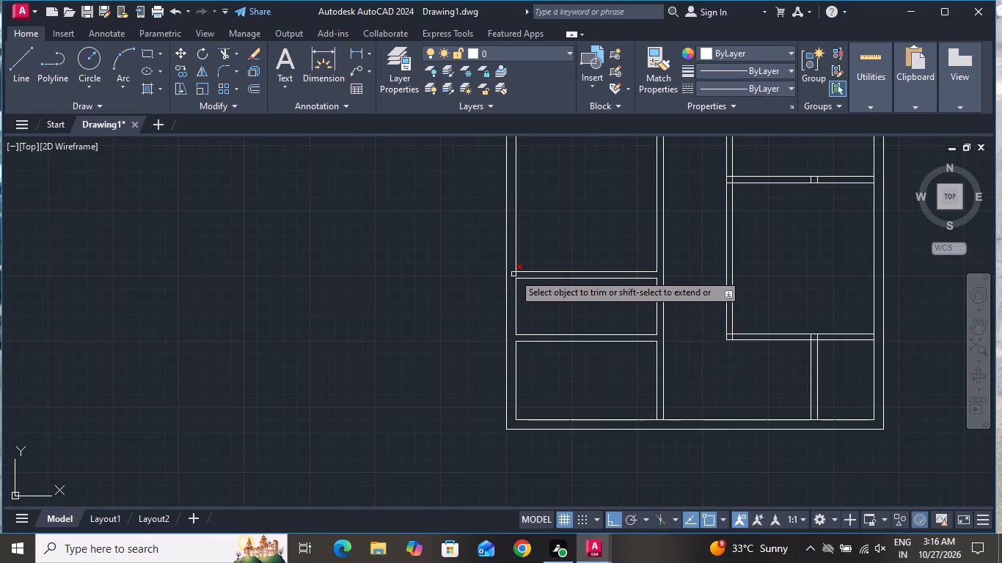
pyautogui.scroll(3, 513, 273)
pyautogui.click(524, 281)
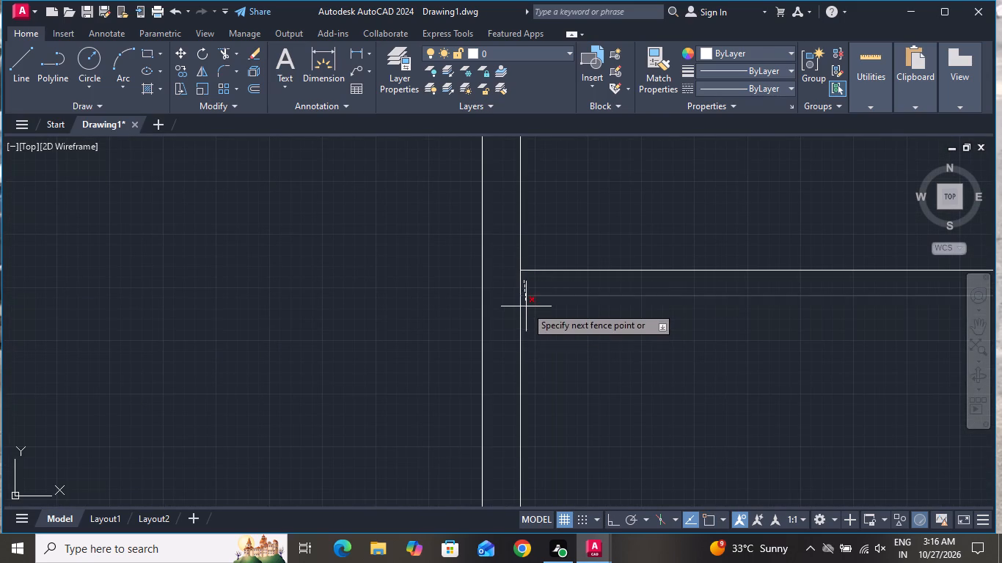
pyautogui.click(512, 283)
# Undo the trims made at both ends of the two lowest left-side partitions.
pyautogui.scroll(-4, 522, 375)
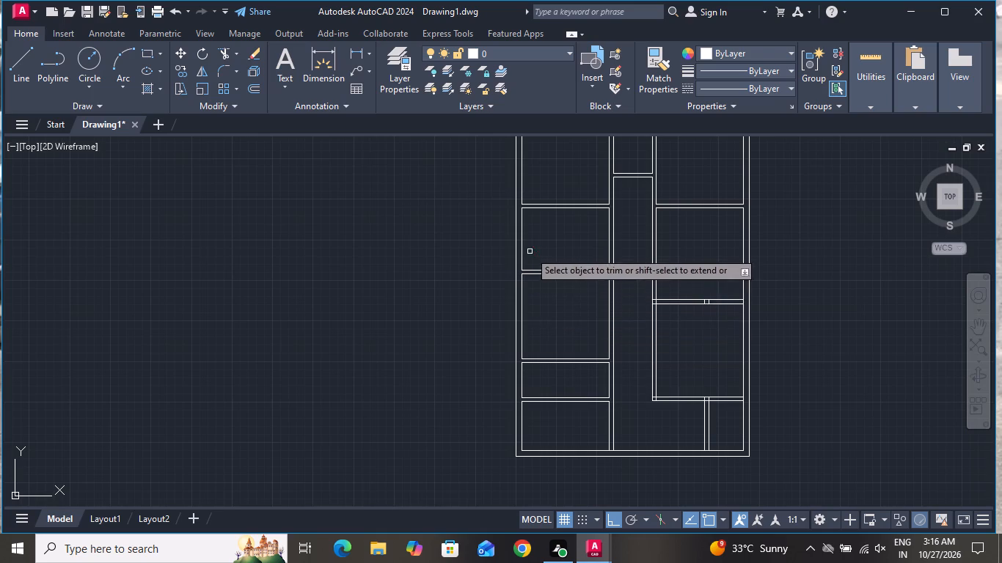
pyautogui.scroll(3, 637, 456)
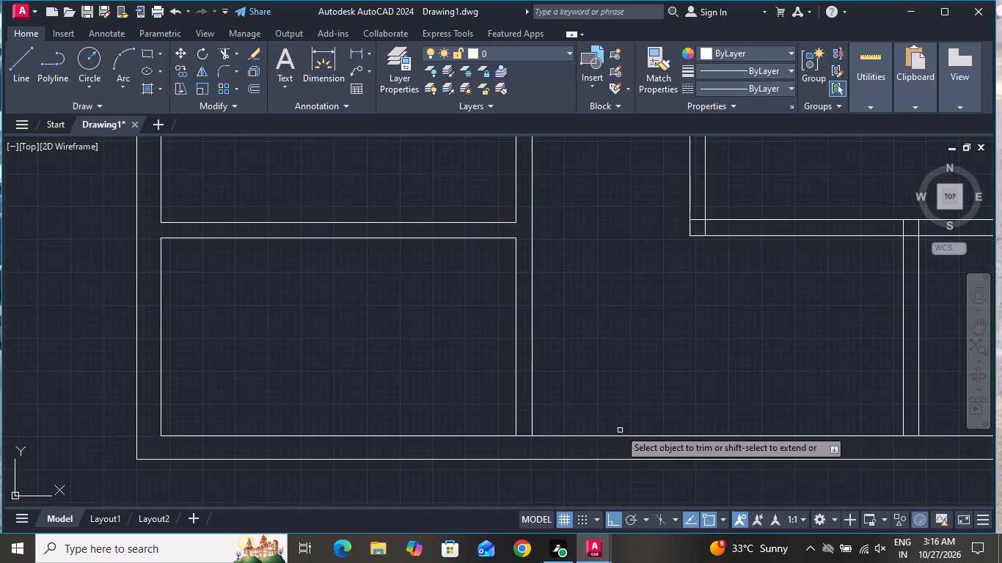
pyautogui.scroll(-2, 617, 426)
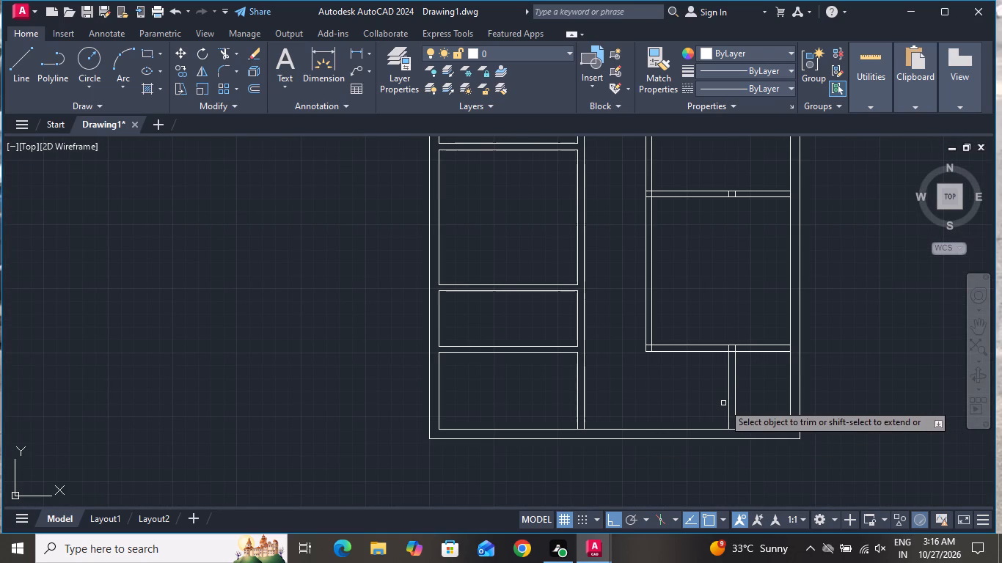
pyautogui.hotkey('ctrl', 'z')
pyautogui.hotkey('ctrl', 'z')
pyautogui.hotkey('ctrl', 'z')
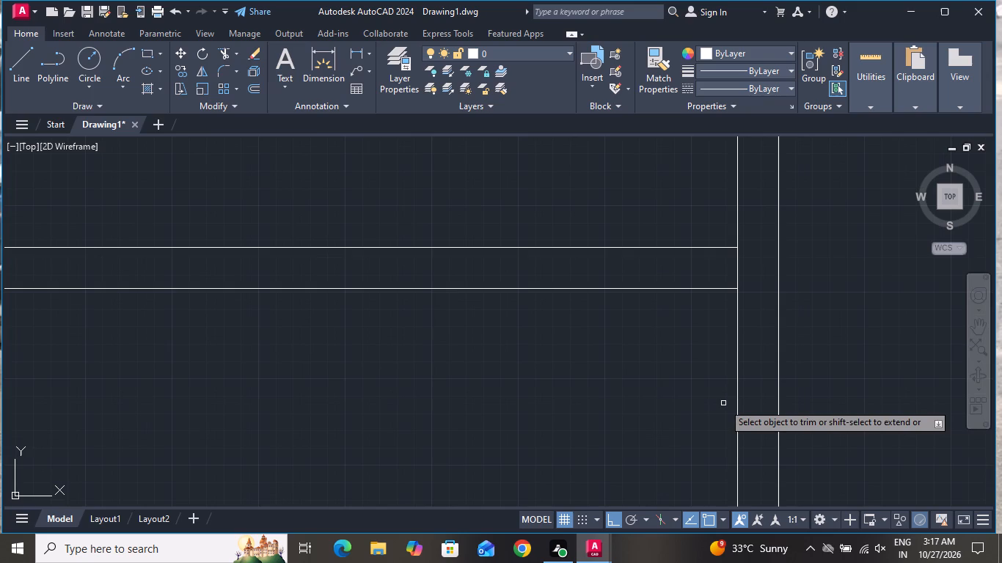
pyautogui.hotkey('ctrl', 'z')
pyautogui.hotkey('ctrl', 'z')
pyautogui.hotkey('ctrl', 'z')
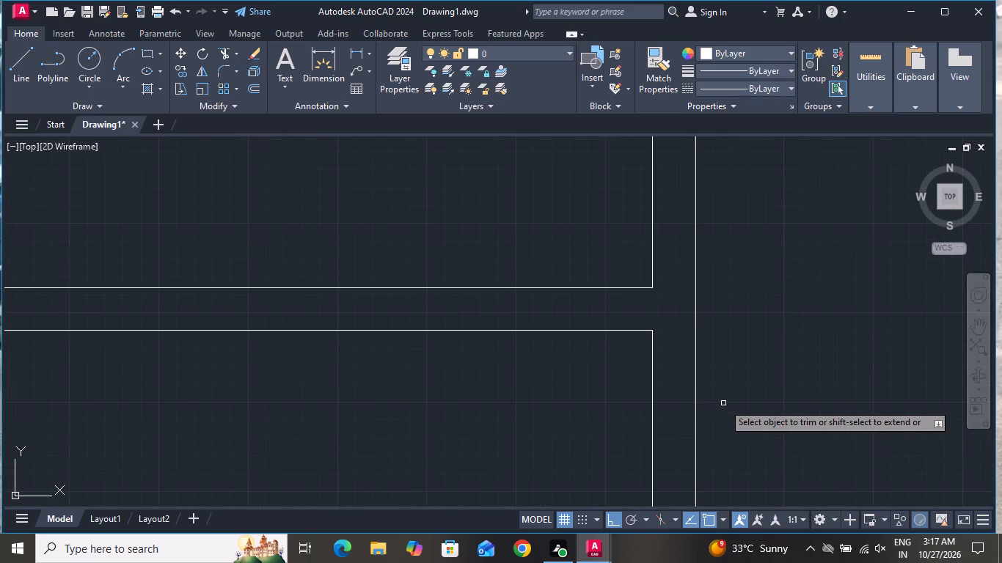
# Trim away both lines of the left corridor wall below the lowest left-side partition, down to the bottom outer wall.
pyautogui.scroll(-6, 630, 299)
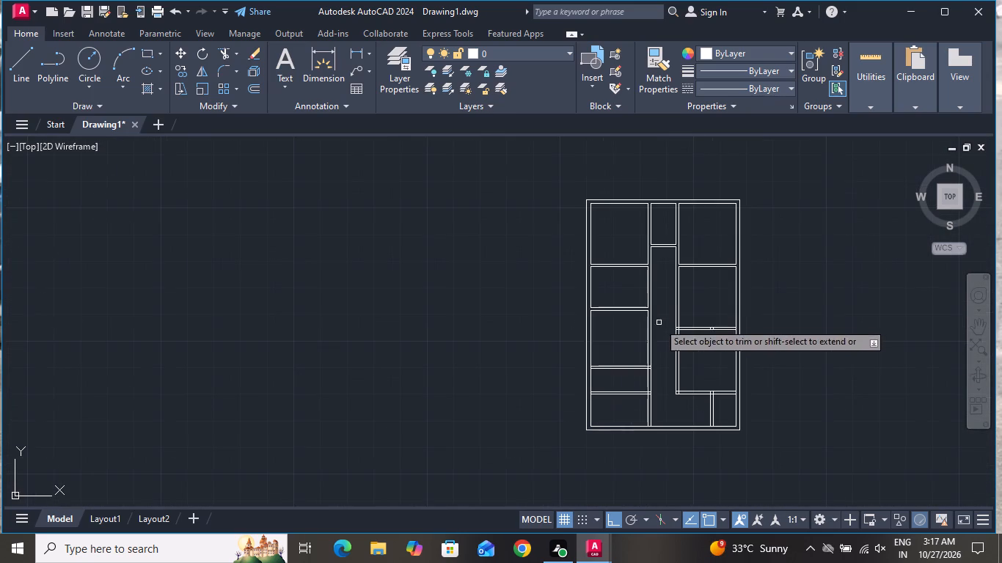
pyautogui.scroll(2, 661, 376)
pyautogui.click(640, 449)
pyautogui.click(598, 466)
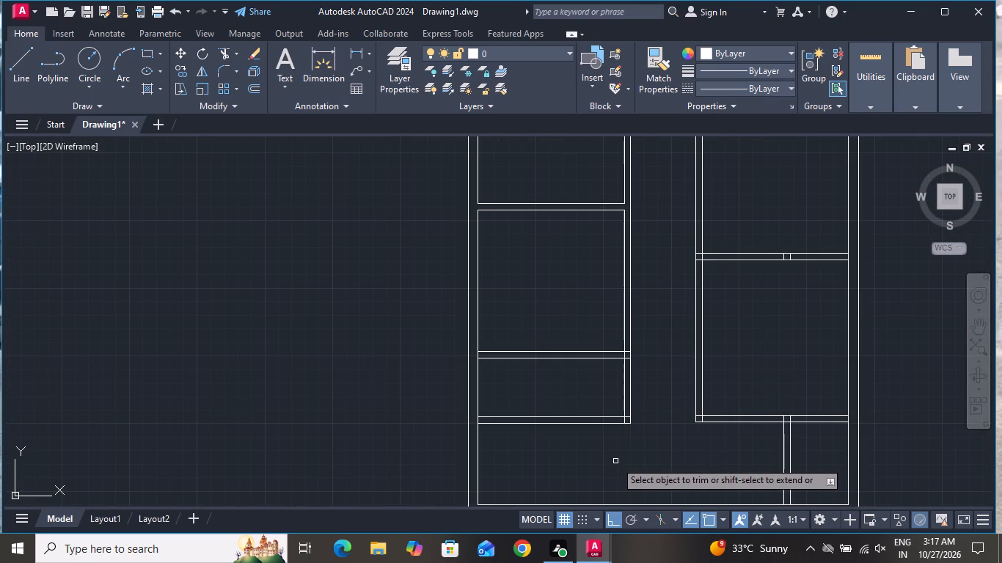
# Trim the lowest left-side partition's overlapping lines at the left corridor wall corner and at the left outer wall.
pyautogui.scroll(3, 638, 419)
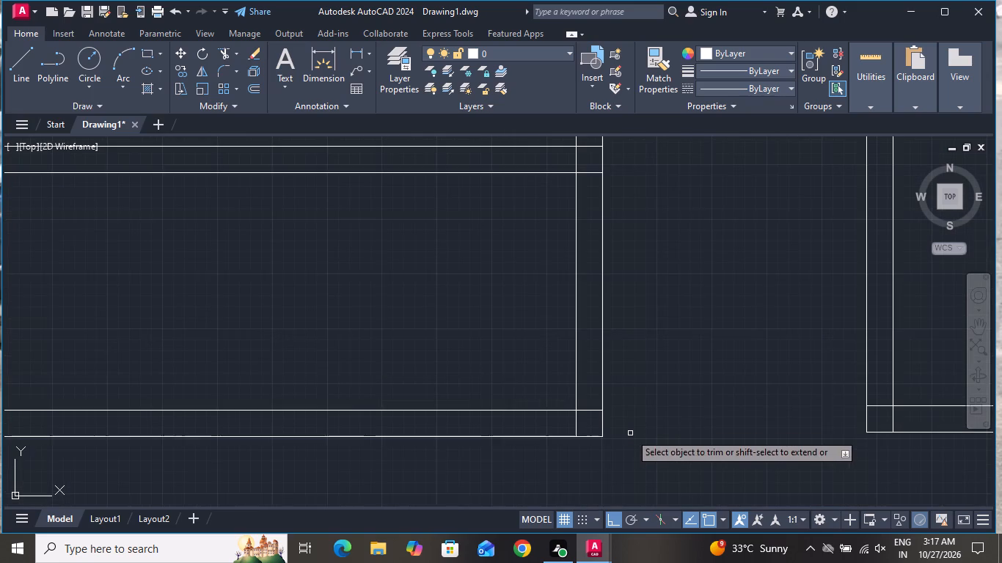
pyautogui.scroll(2, 582, 433)
pyautogui.click(585, 405)
pyautogui.click(591, 342)
pyautogui.click(592, 382)
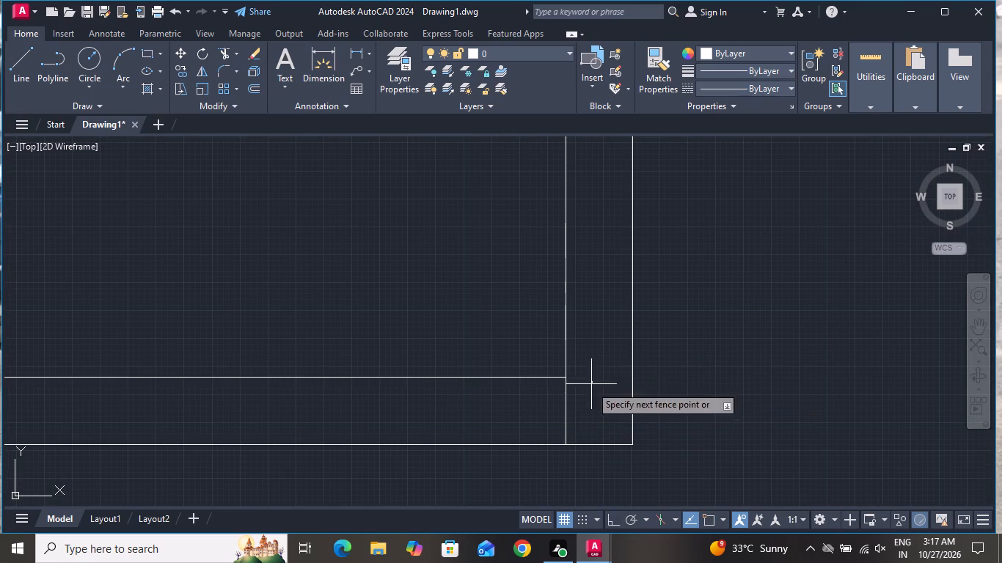
pyautogui.click(507, 406)
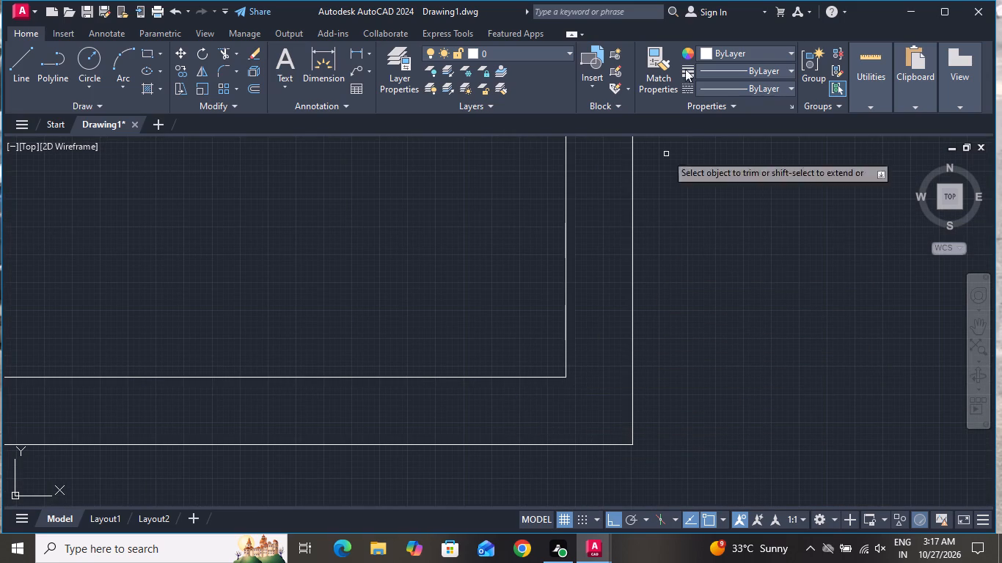
pyautogui.scroll(-5, 830, 246)
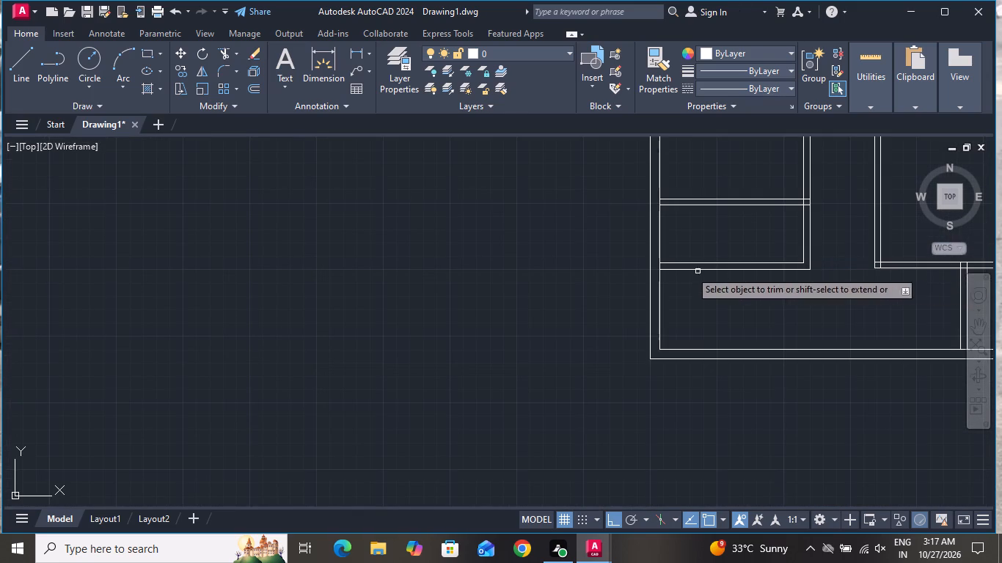
pyautogui.scroll(2, 647, 271)
pyautogui.click(693, 256)
pyautogui.click(670, 260)
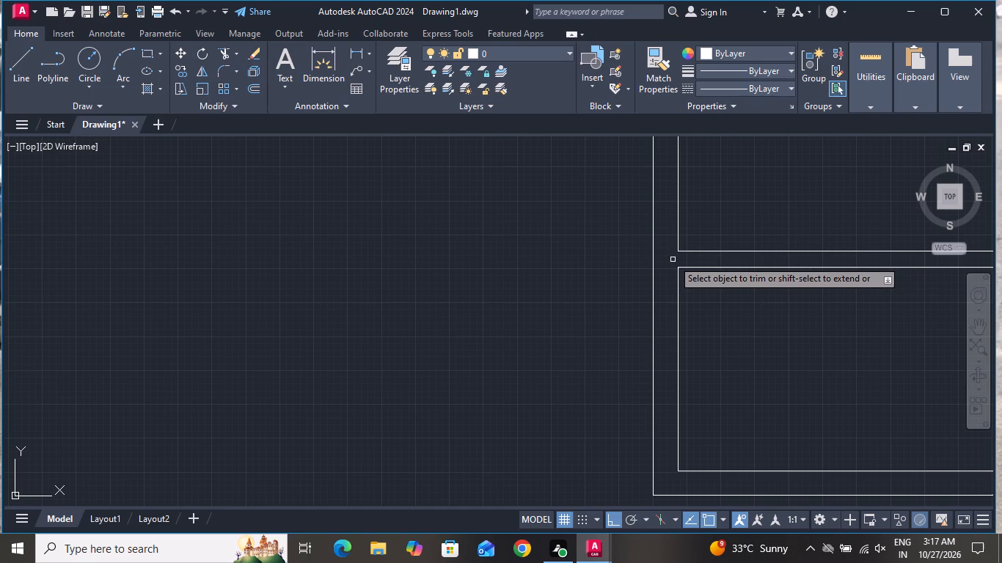
# Trim the left outer wall's inner line where the third left-side partition from the top meets it.
pyautogui.scroll(-3, 697, 260)
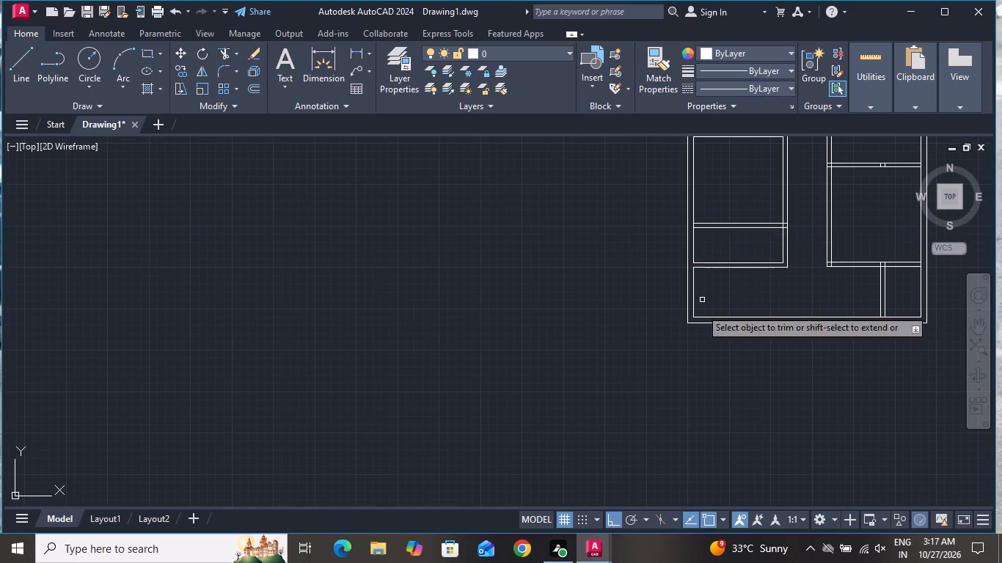
pyautogui.scroll(-3, 695, 348)
pyautogui.scroll(4, 709, 290)
pyautogui.scroll(-1, 629, 342)
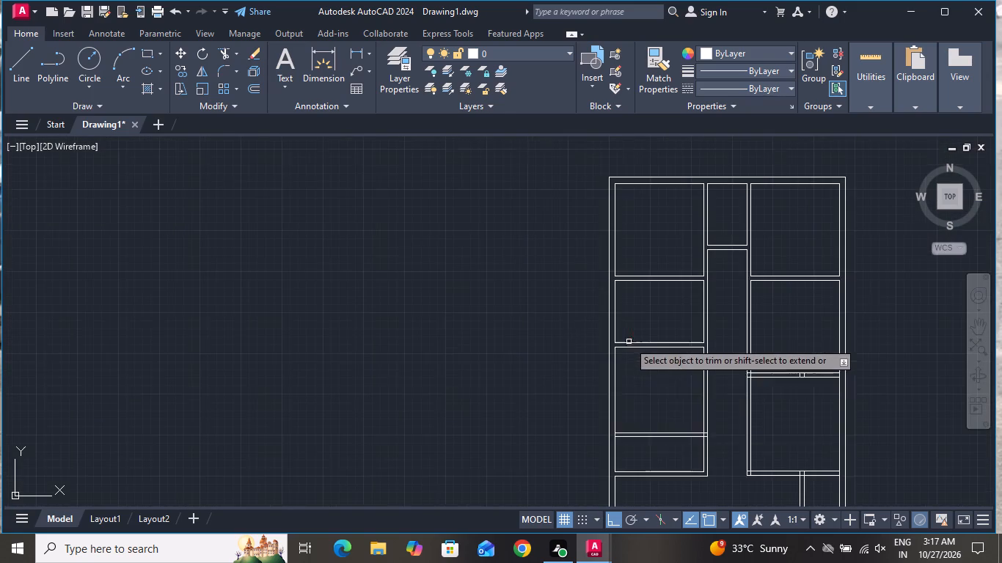
pyautogui.scroll(3, 620, 455)
pyautogui.scroll(3, 597, 378)
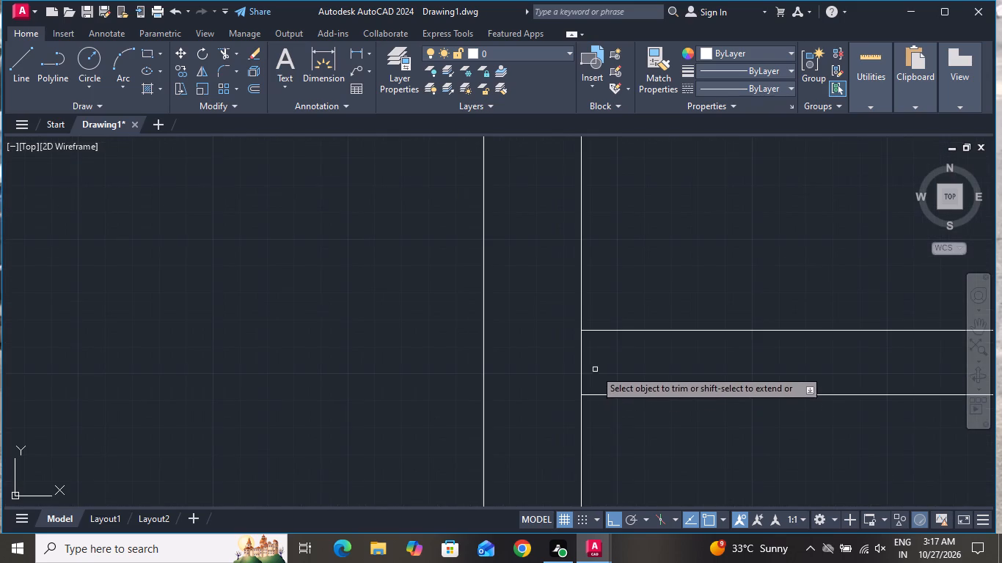
pyautogui.click(592, 364)
pyautogui.click(566, 365)
pyautogui.scroll(-6, 560, 395)
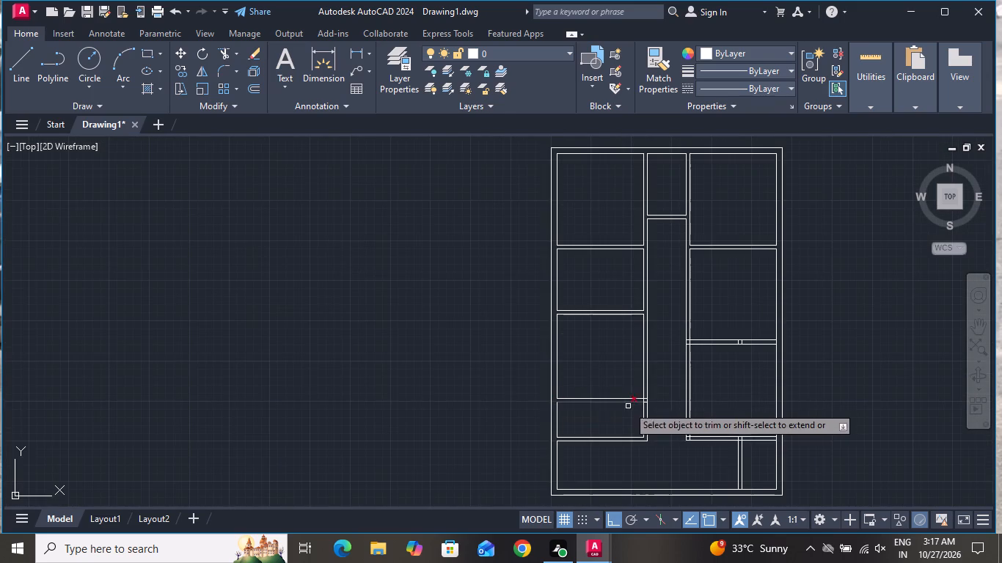
# Trim the third left-side partition's overlapping lines and the left corridor wall's room-side line where they meet.
pyautogui.scroll(5, 637, 406)
pyautogui.click(681, 385)
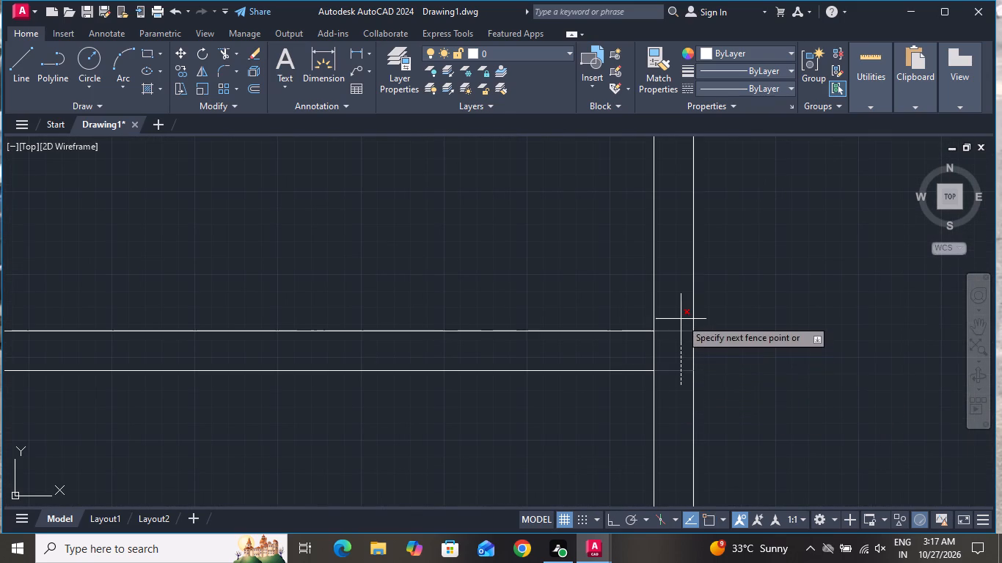
pyautogui.click(681, 317)
pyautogui.click(676, 347)
pyautogui.click(639, 351)
pyautogui.scroll(-4, 747, 391)
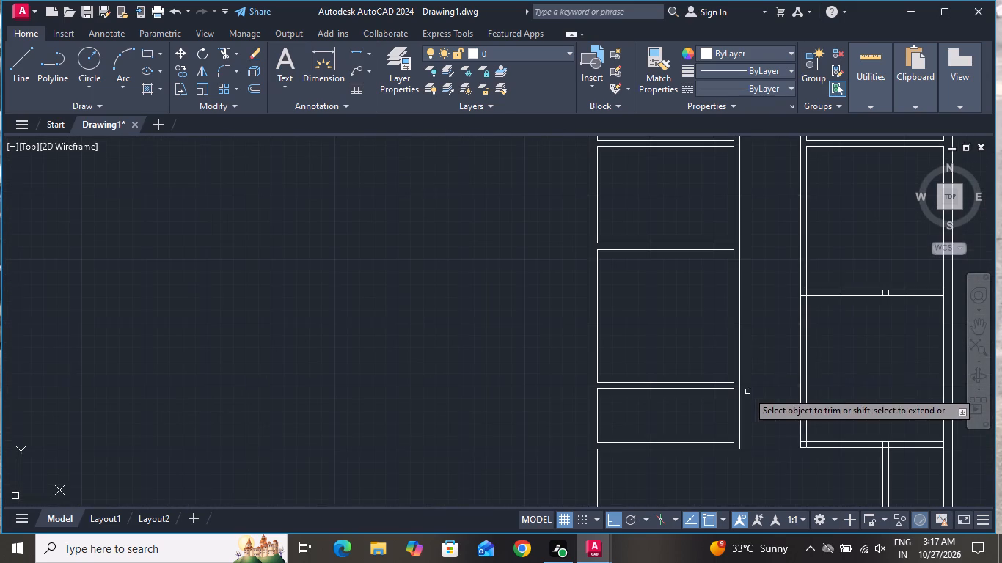
pyautogui.scroll(-1, 753, 334)
# Trim the second right-side partition's short cross stubs and its overlapping lines at the right corridor wall, opening the junction.
pyautogui.scroll(3, 876, 306)
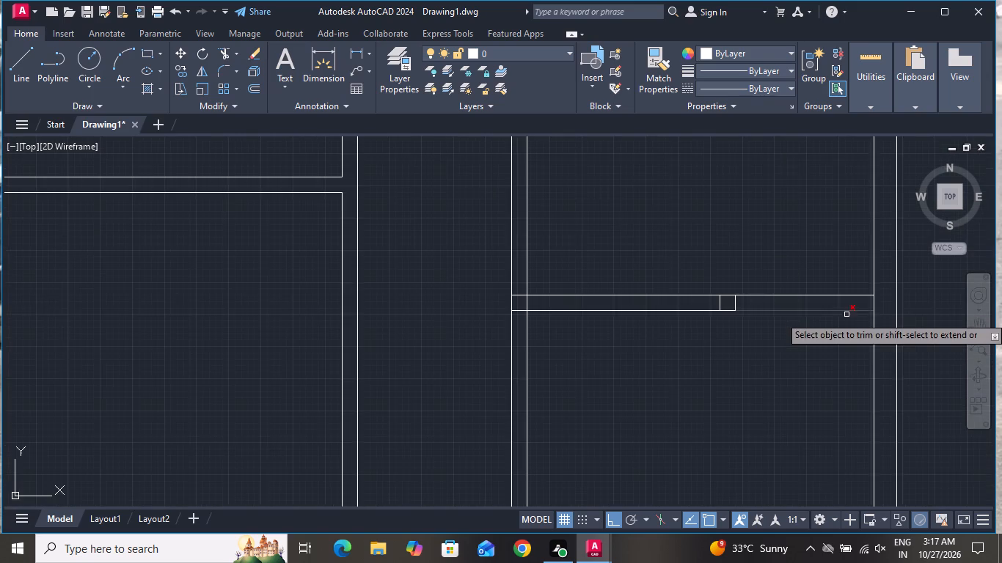
pyautogui.scroll(2, 758, 309)
pyautogui.click(741, 294)
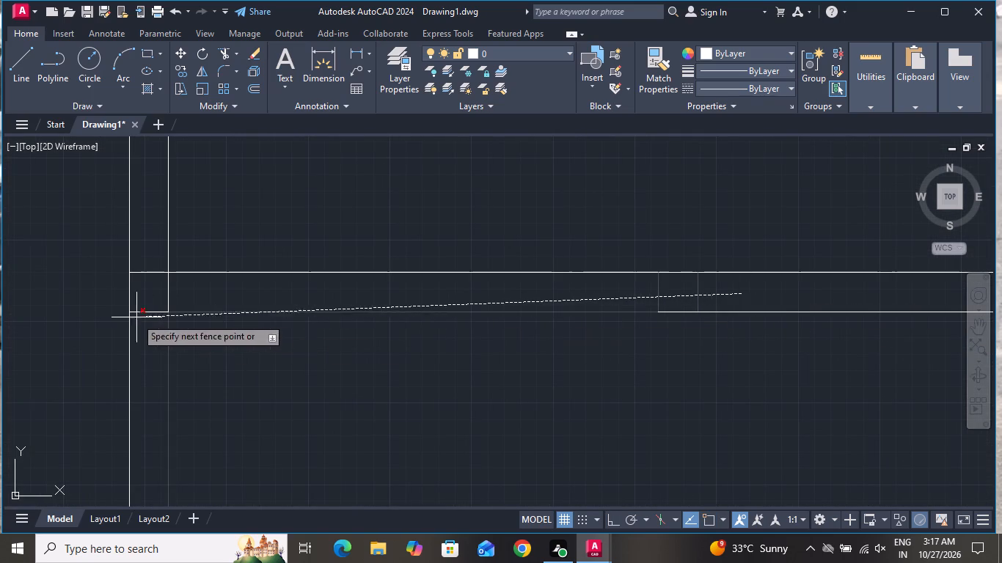
pyautogui.click(143, 290)
pyautogui.click(141, 290)
pyautogui.click(144, 261)
pyautogui.click(143, 276)
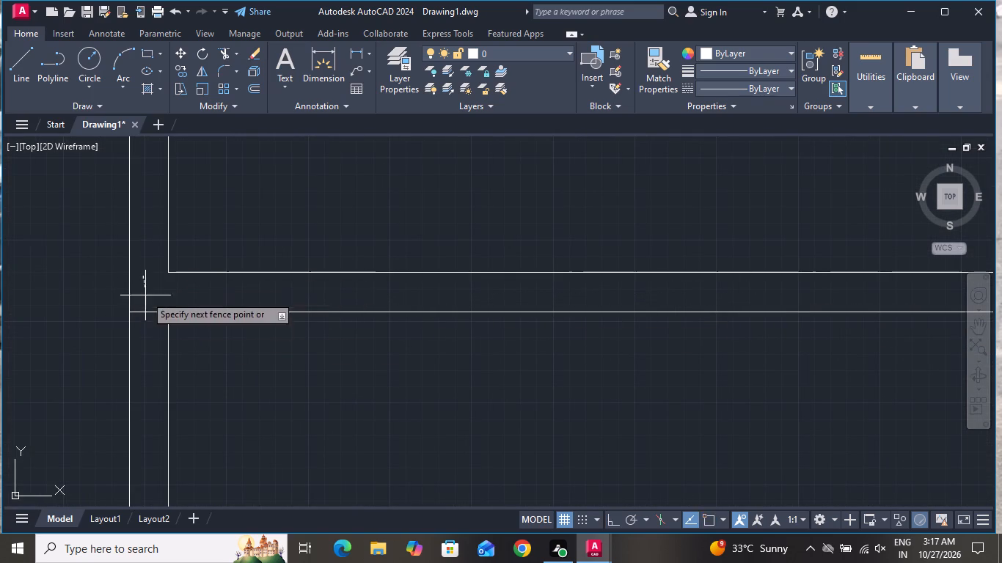
pyautogui.click(147, 323)
# Trim the right outer wall's inner line where the second right-side partition from the top meets it.
pyautogui.scroll(-3, 220, 319)
pyautogui.scroll(1, 425, 309)
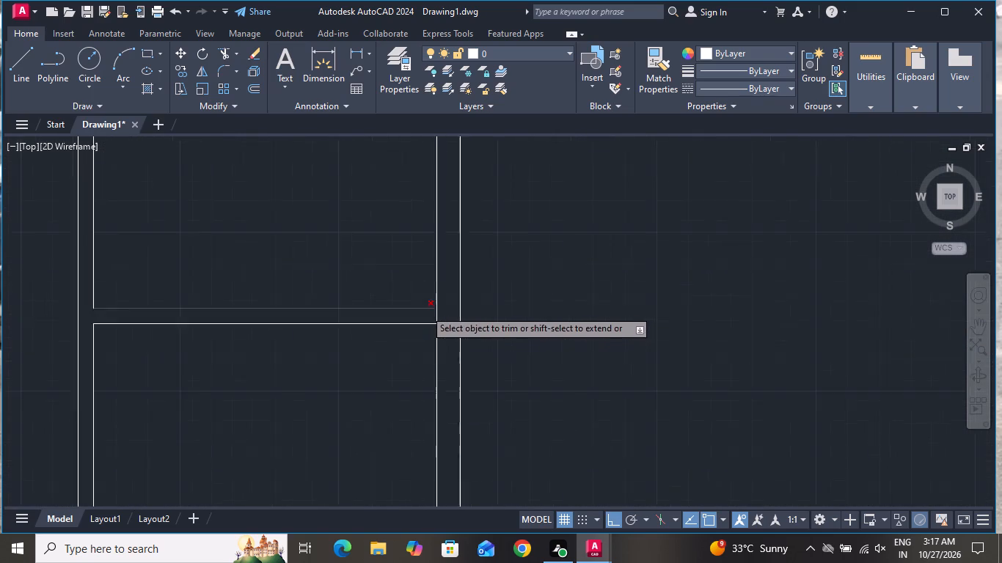
pyautogui.scroll(2, 425, 309)
pyautogui.click(439, 327)
pyautogui.click(472, 325)
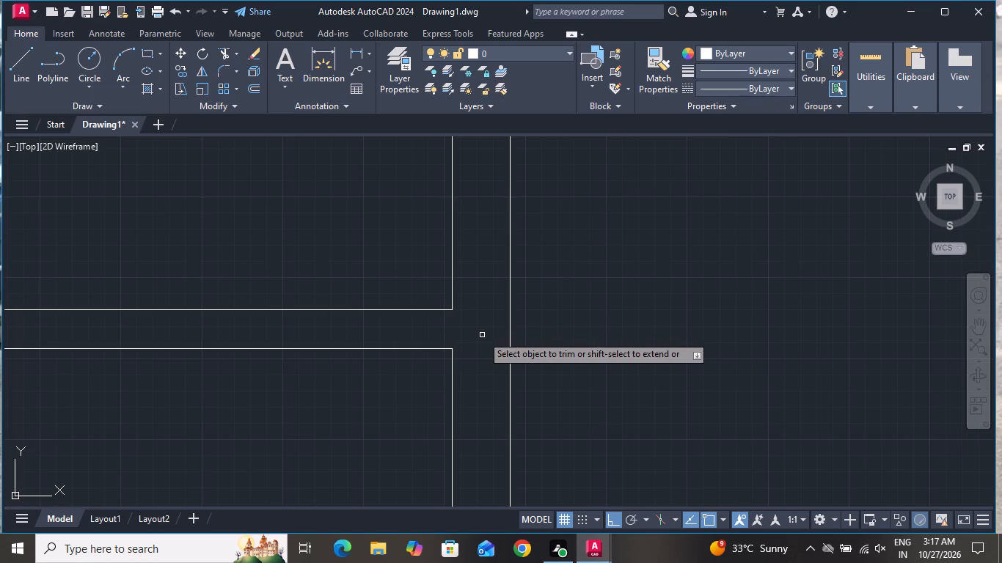
# Trim the overlapping lines at the corner between the right corridor wall and the lowest right-side partition.
pyautogui.scroll(-6, 497, 356)
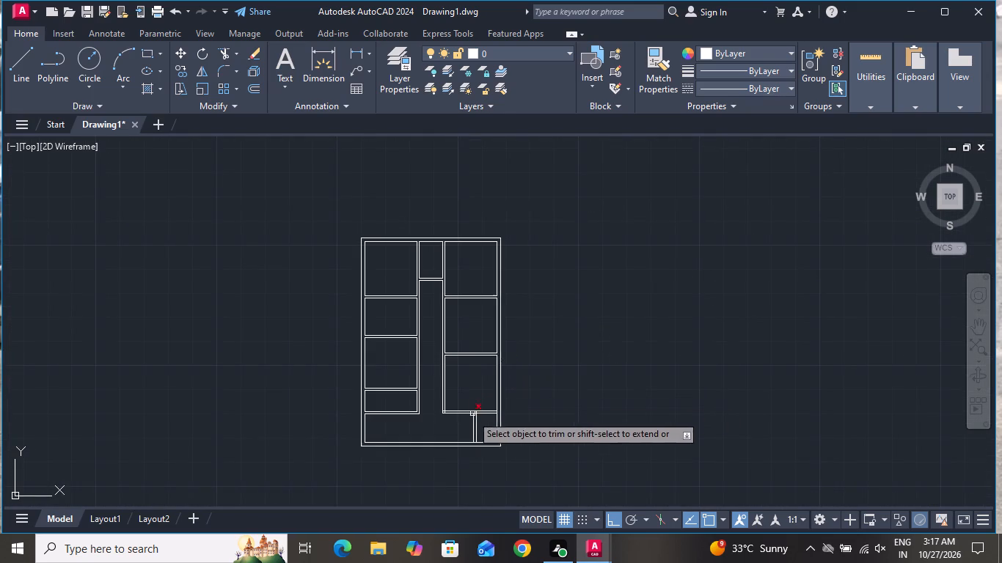
pyautogui.scroll(3, 462, 426)
pyautogui.scroll(4, 362, 373)
pyautogui.click(471, 366)
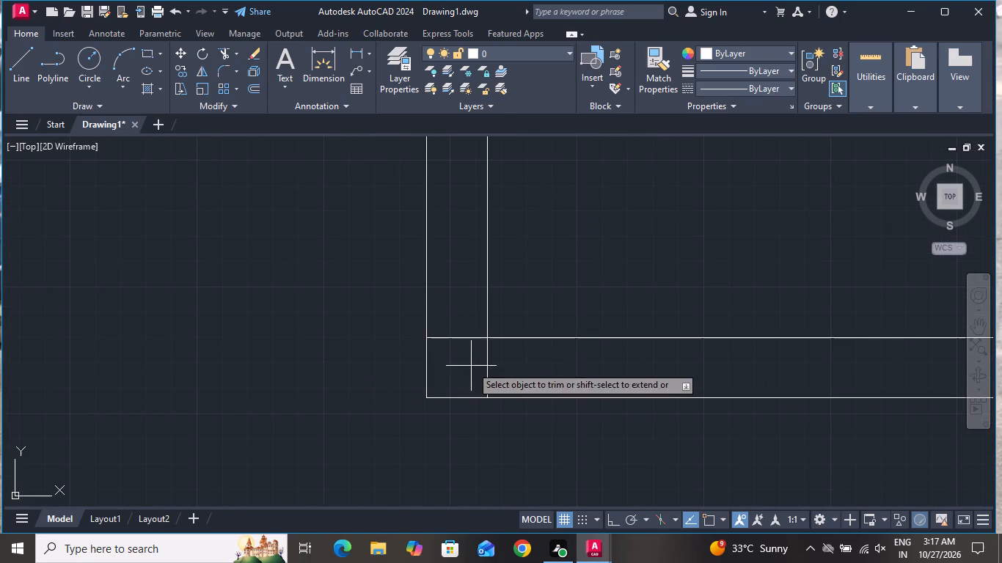
pyautogui.click(467, 317)
pyautogui.click(469, 374)
pyautogui.click(559, 355)
pyautogui.scroll(-4, 511, 389)
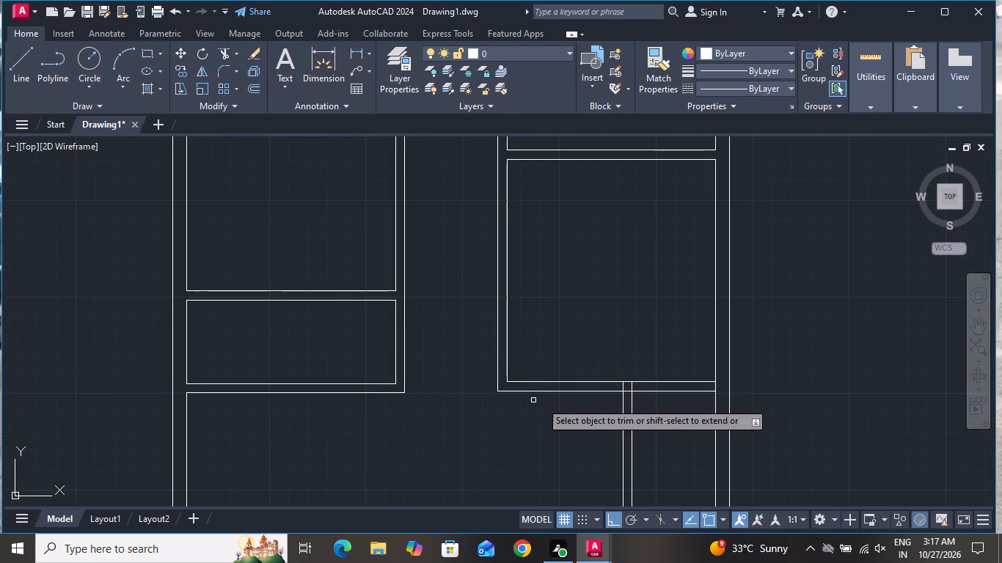
# Trim the short vertical stubs and the lower partition line where the bottom-right vertical partition meets the lowest right-side partition.
pyautogui.scroll(3, 641, 382)
pyautogui.click(632, 402)
pyautogui.click(530, 406)
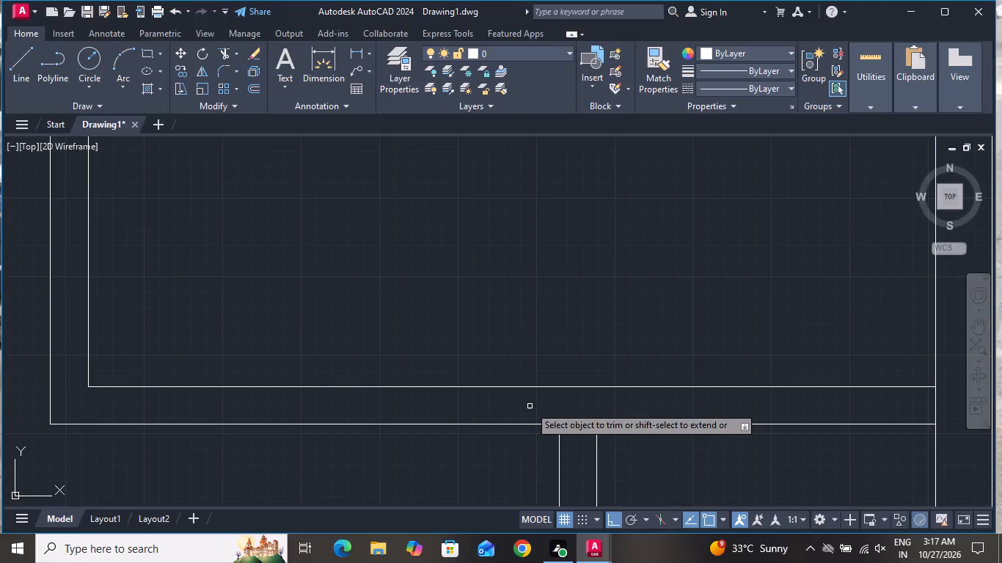
pyautogui.click(579, 411)
pyautogui.click(583, 446)
# Trim the bottom outer wall's inner line between the two lines of the bottom-right vertical partition.
pyautogui.scroll(-3, 548, 314)
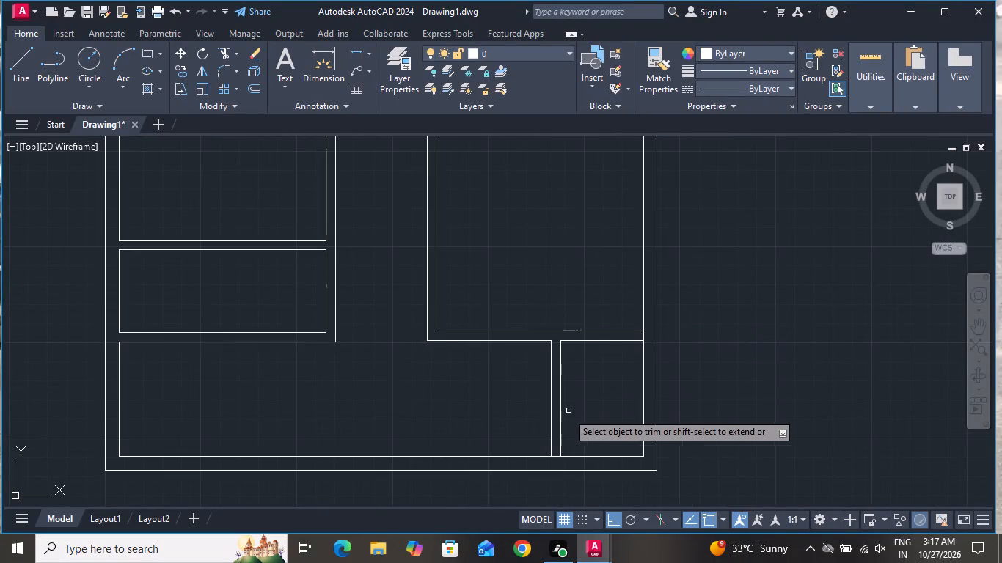
pyautogui.scroll(5, 559, 455)
pyautogui.scroll(-1, 550, 449)
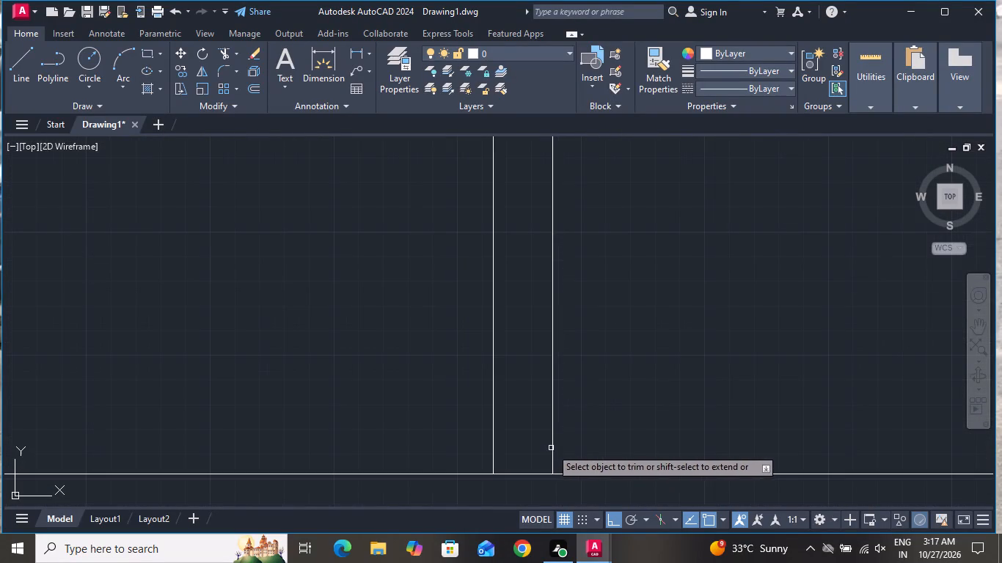
pyautogui.click(537, 486)
pyautogui.click(532, 467)
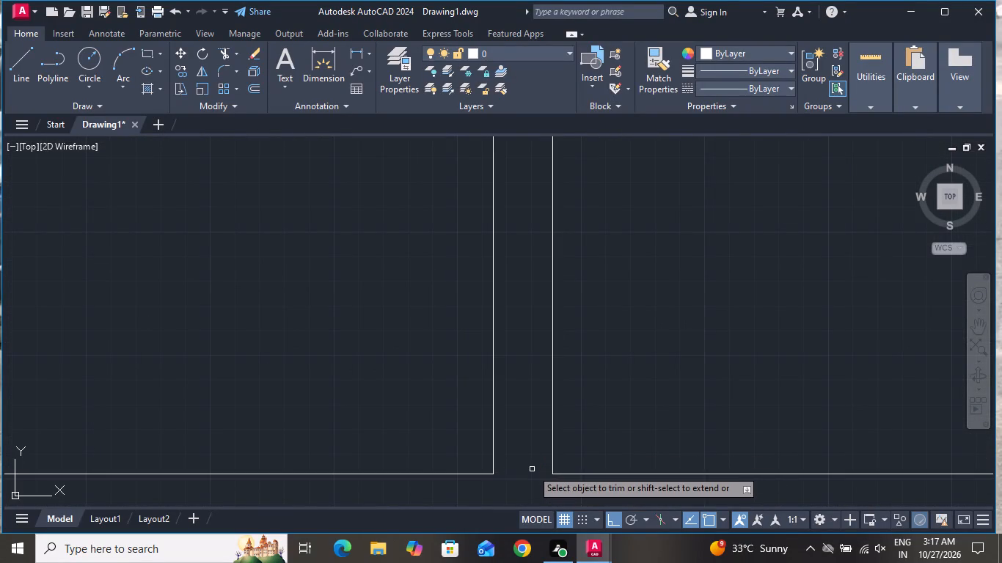
# Examine the wall junctions across the whole plan for leftover overlaps and end the trimming.
pyautogui.scroll(-6, 532, 469)
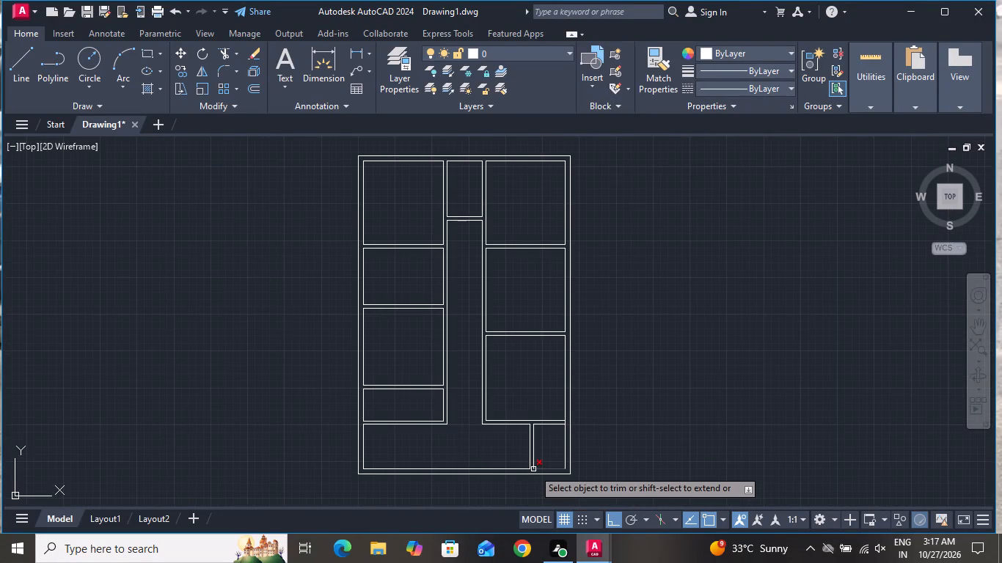
pyautogui.scroll(3, 437, 240)
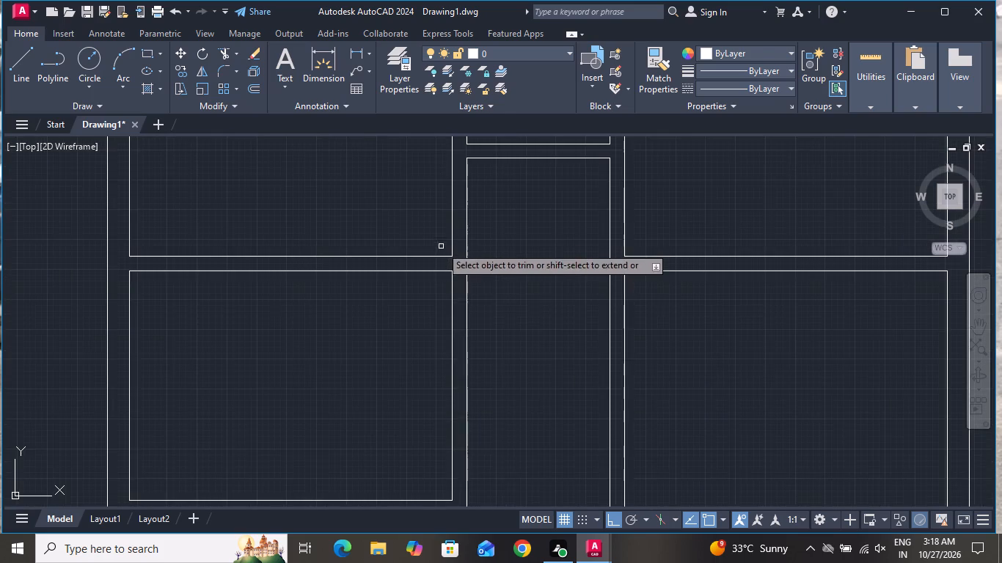
pyautogui.scroll(-3, 470, 300)
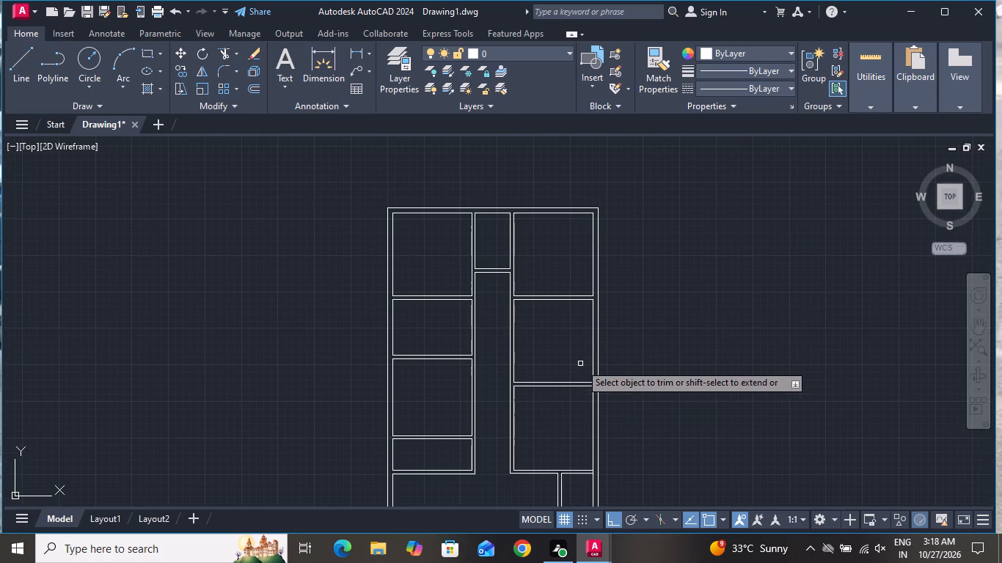
pyautogui.scroll(-1, 596, 411)
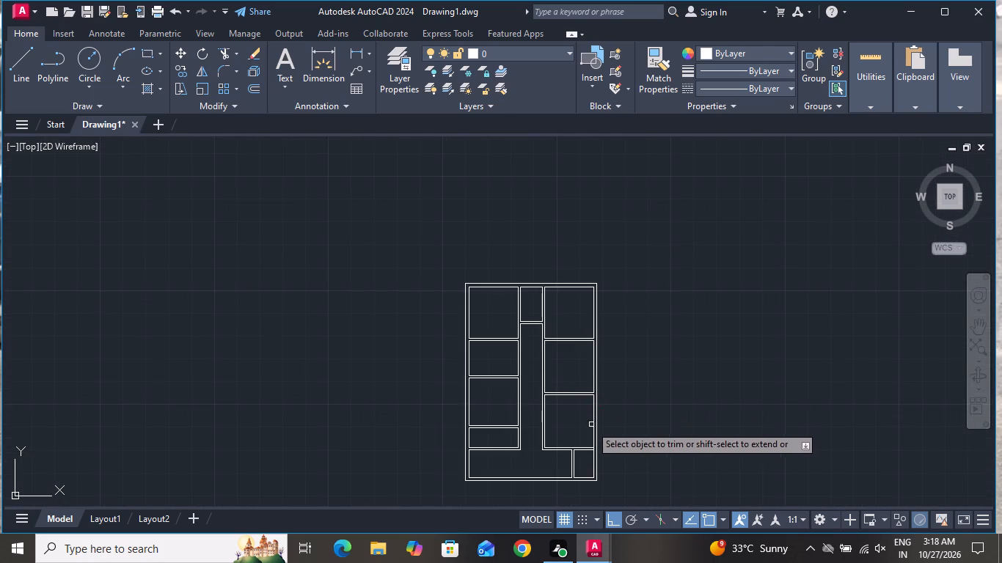
pyautogui.scroll(1, 564, 466)
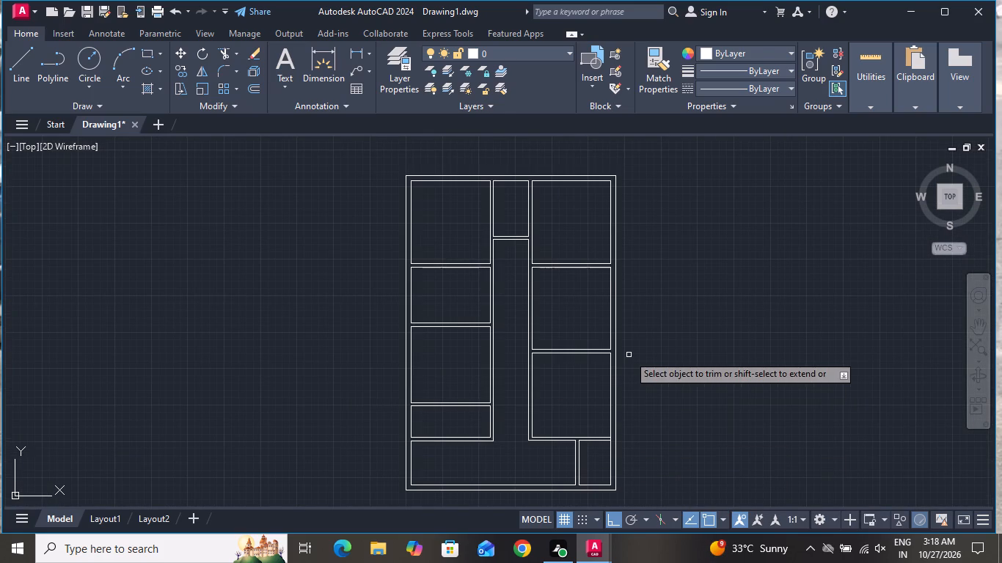
pyautogui.rightClick(629, 354)
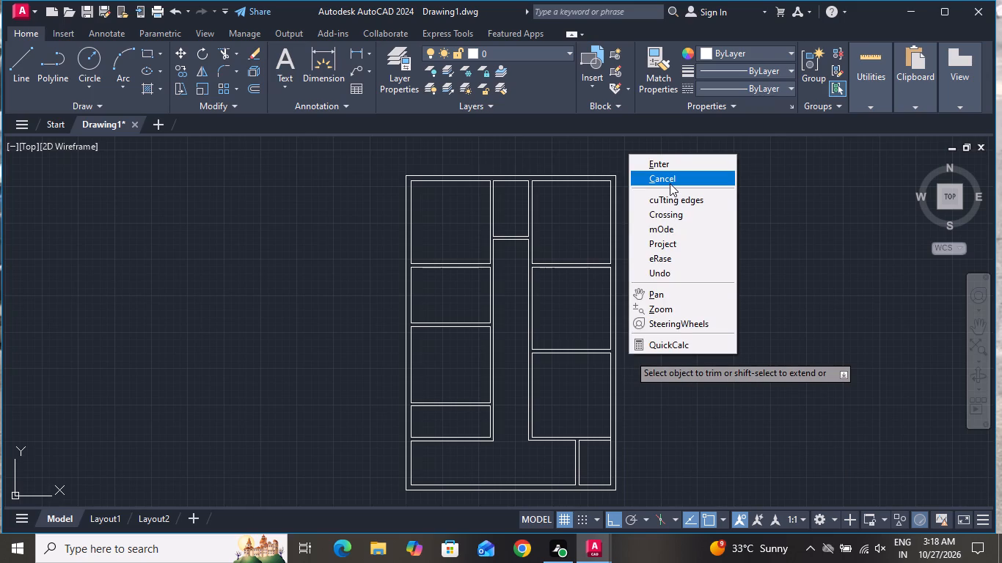
pyautogui.click(670, 183)
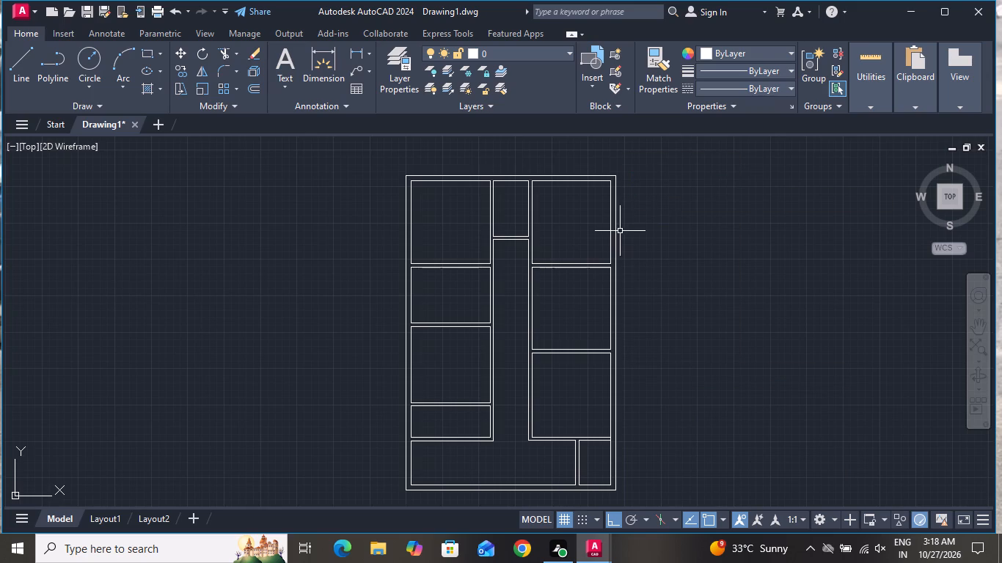
# Draw a 6" line across the left corridor wall from the lower corridor-side corner of the upper-left room.
pyautogui.click(24, 63)
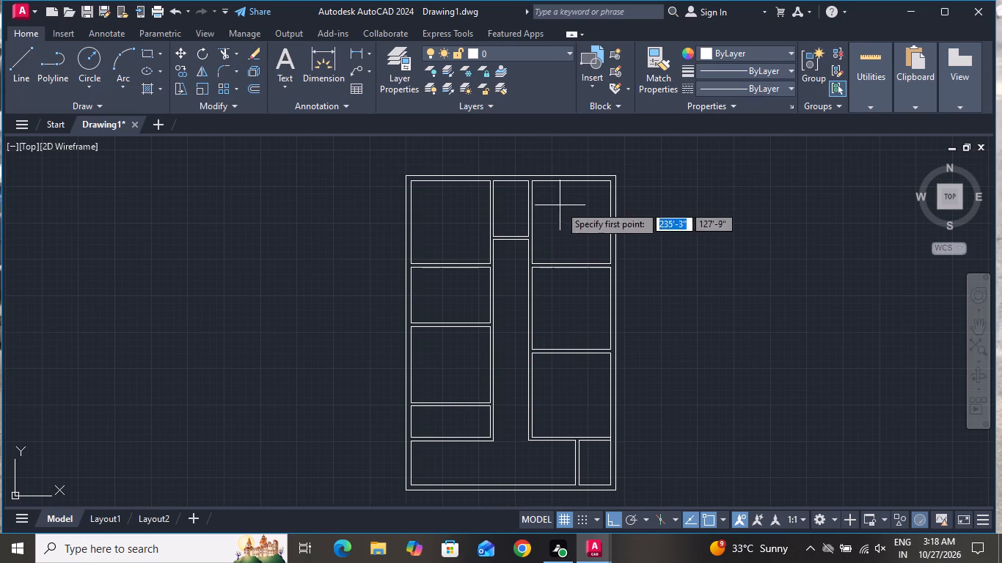
pyautogui.scroll(3, 478, 238)
pyautogui.scroll(2, 513, 296)
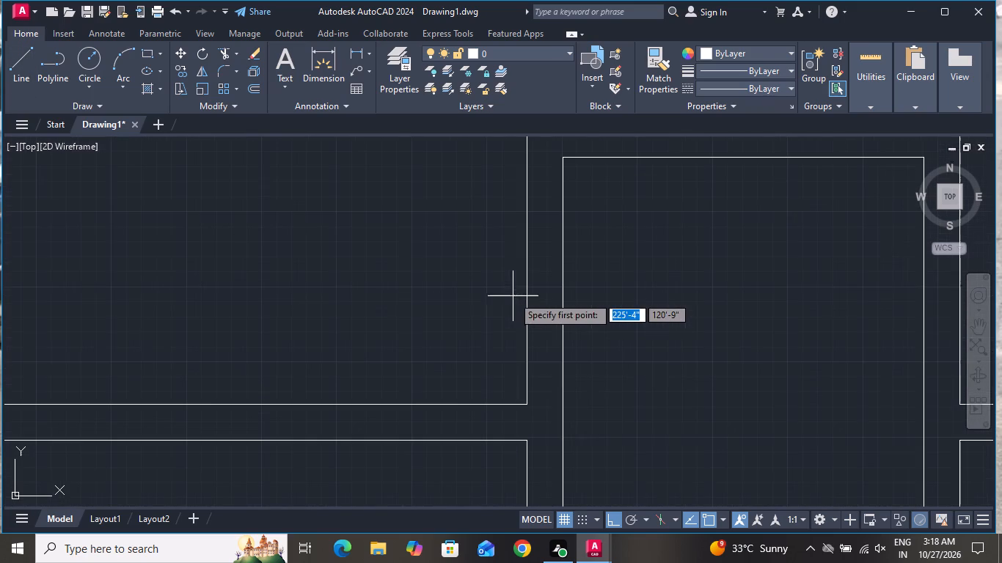
pyautogui.click(526, 402)
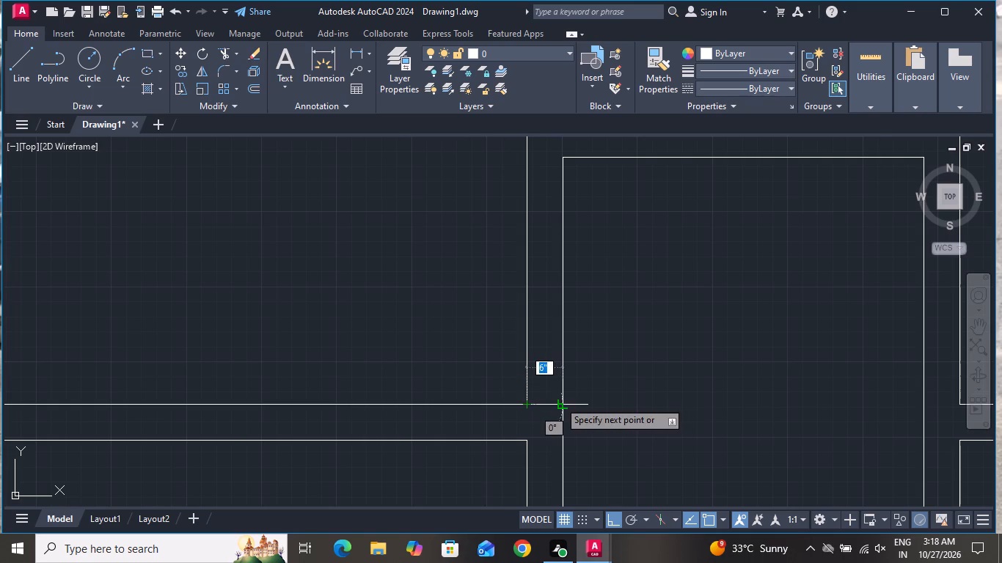
pyautogui.click(563, 398)
pyautogui.rightClick(577, 380)
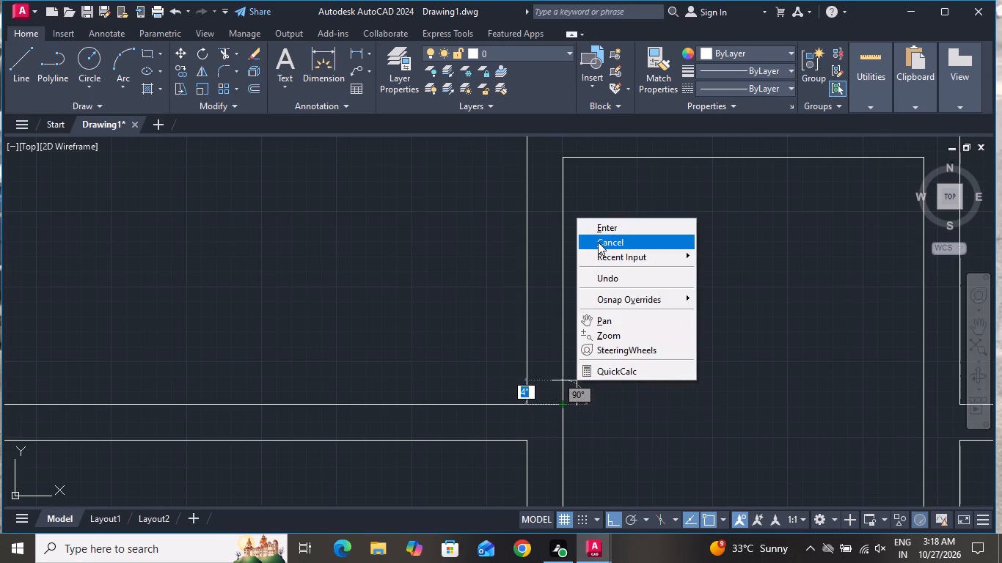
pyautogui.click(599, 240)
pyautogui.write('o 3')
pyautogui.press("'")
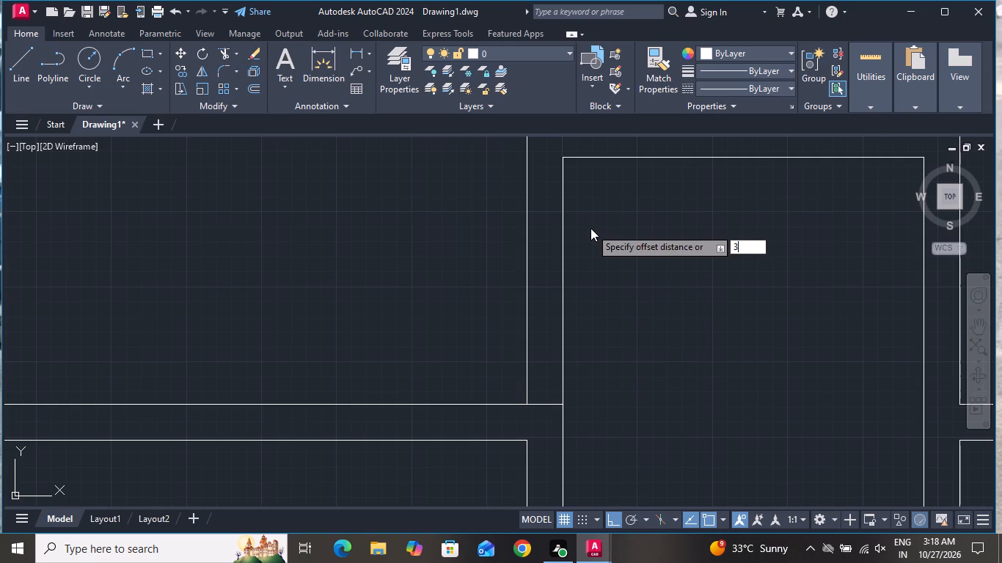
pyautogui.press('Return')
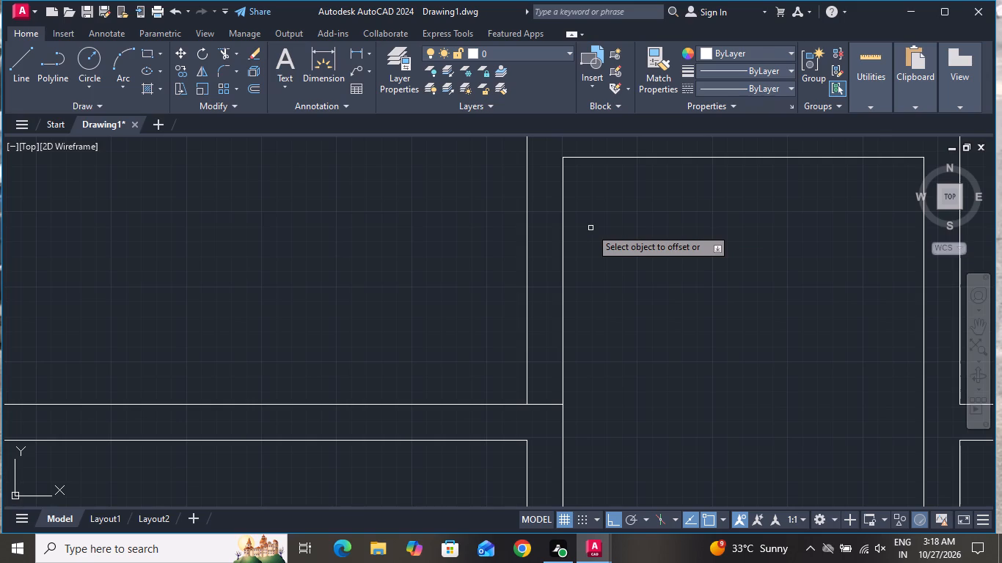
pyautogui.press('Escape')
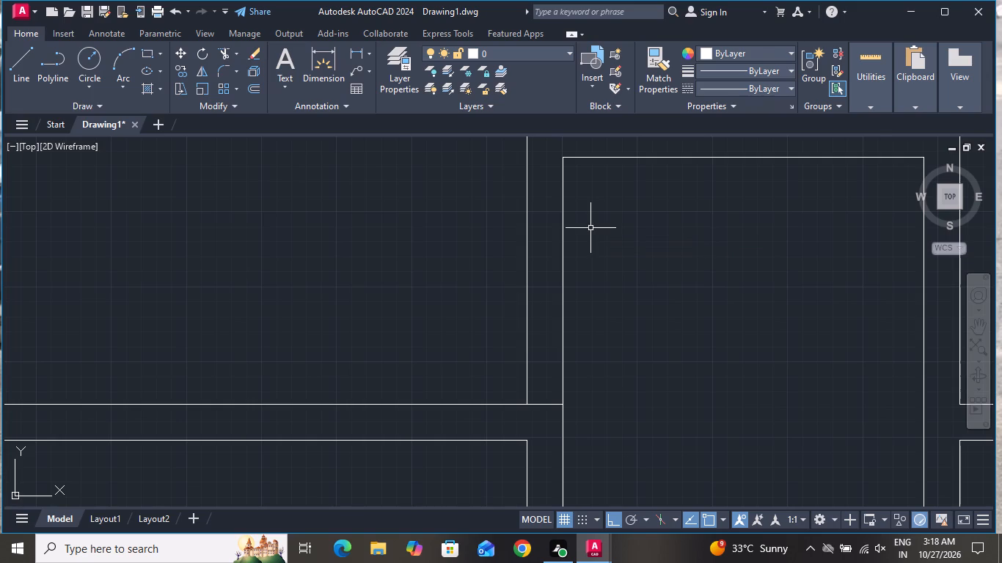
# Offset the short line across the left corridor wall 3" upward as the lower door jamb.
pyautogui.write('o 3')
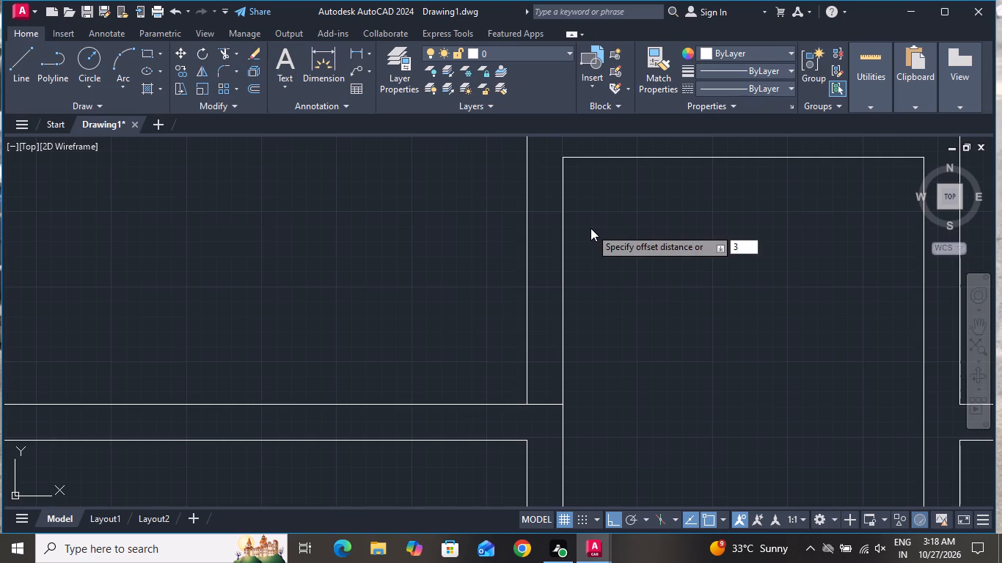
pyautogui.hotkey('shift', '"')
pyautogui.press('Return')
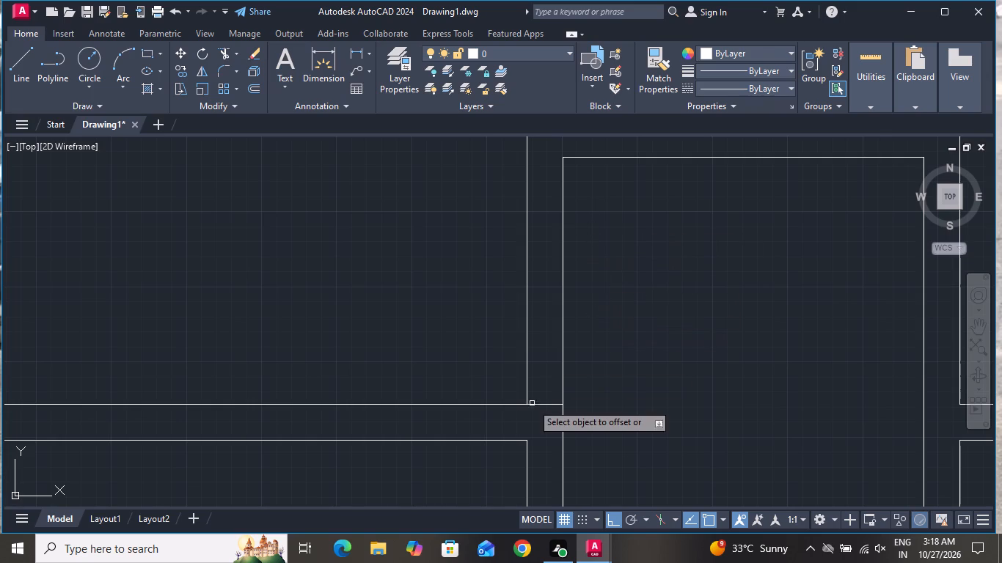
pyautogui.click(546, 405)
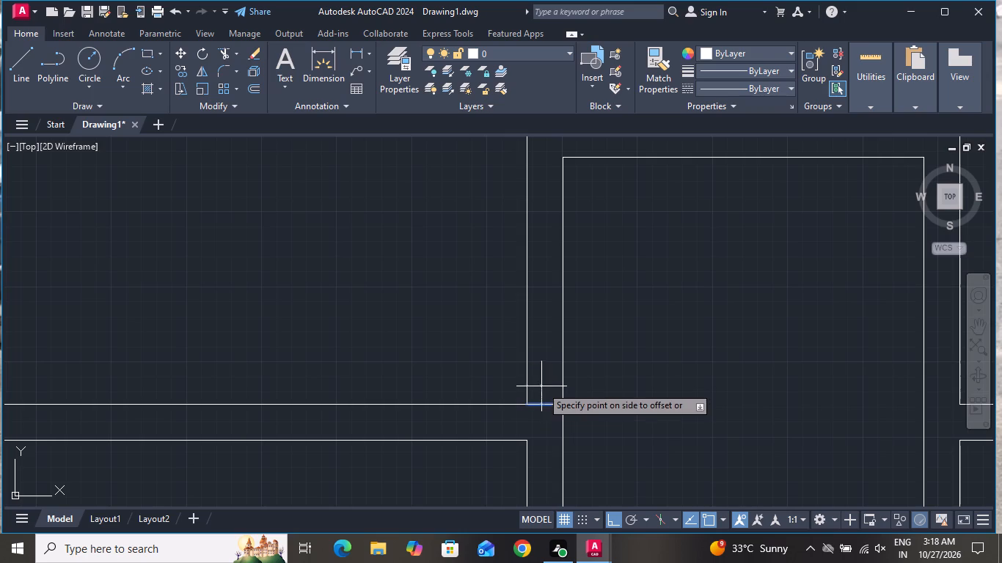
pyautogui.click(541, 386)
pyautogui.rightClick(552, 361)
pyautogui.click(585, 386)
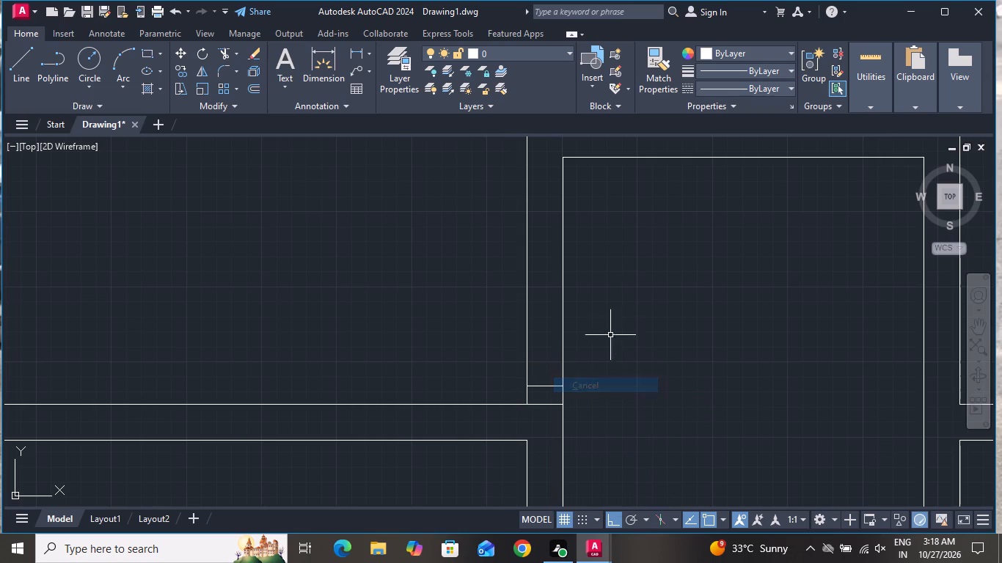
# Offset the lower door jamb line 3' upward to mark the upper-left room's door opening.
pyautogui.write('o 3')
pyautogui.press("'")
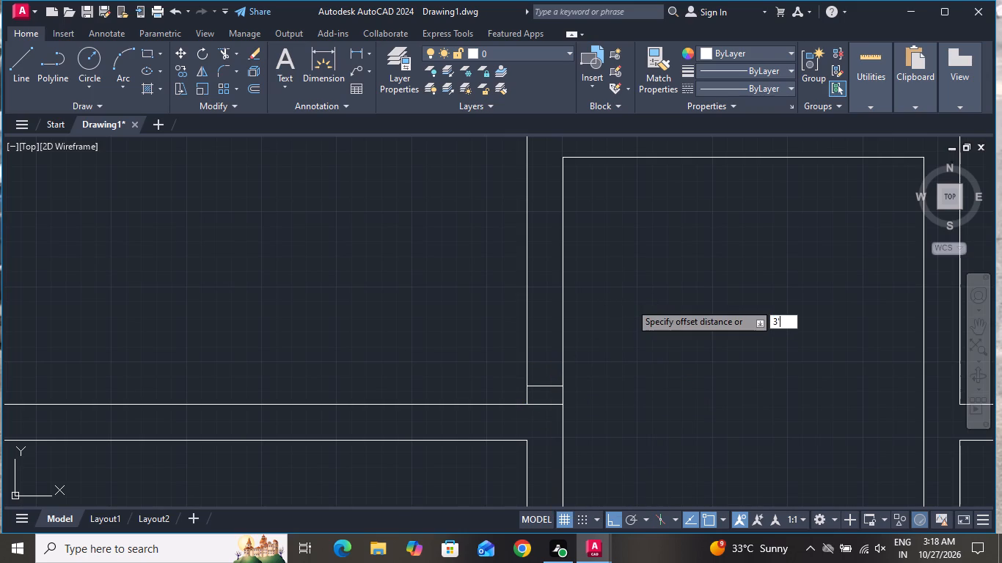
pyautogui.press('Return')
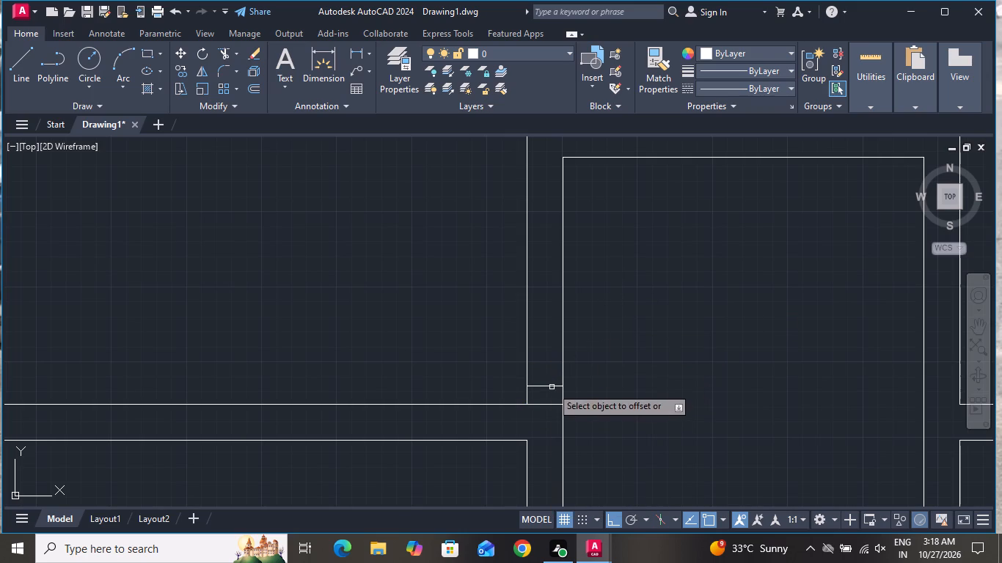
pyautogui.click(552, 386)
pyautogui.click(549, 334)
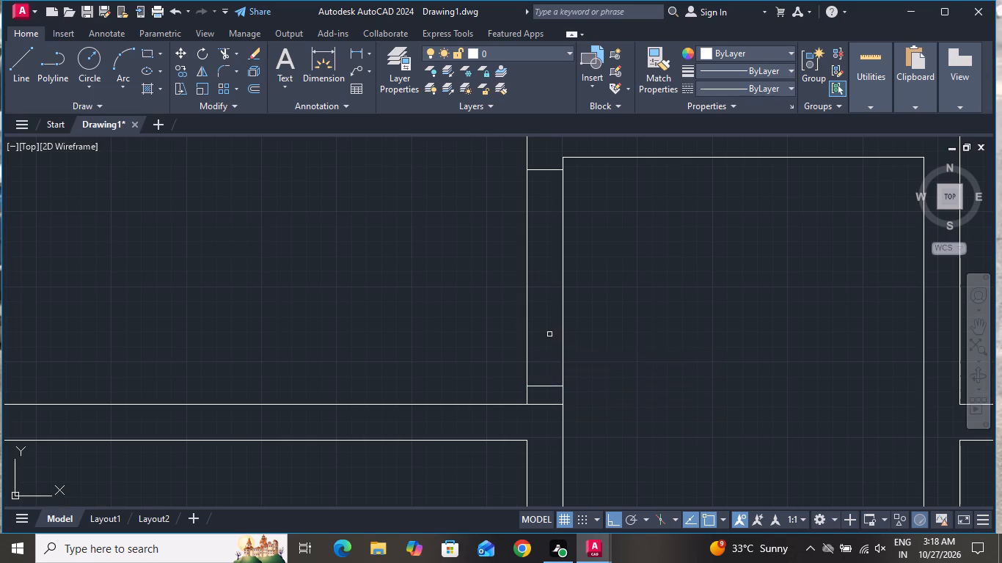
pyautogui.scroll(-2, 614, 351)
pyautogui.rightClick(618, 340)
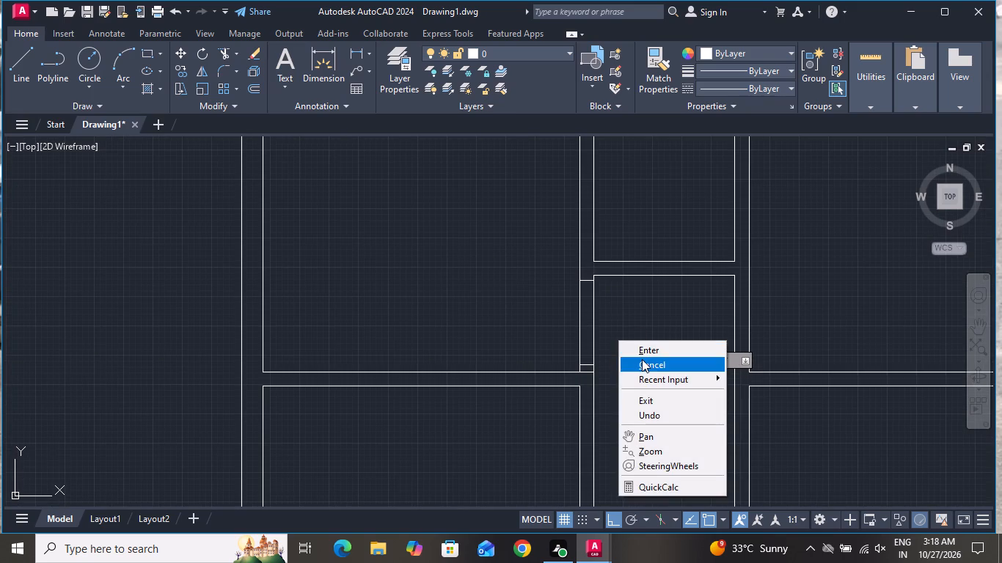
pyautogui.click(644, 359)
# Draw a 3' horizontal door leaf line from the lower jamb line's midpoint into the upper-left room.
pyautogui.click(29, 61)
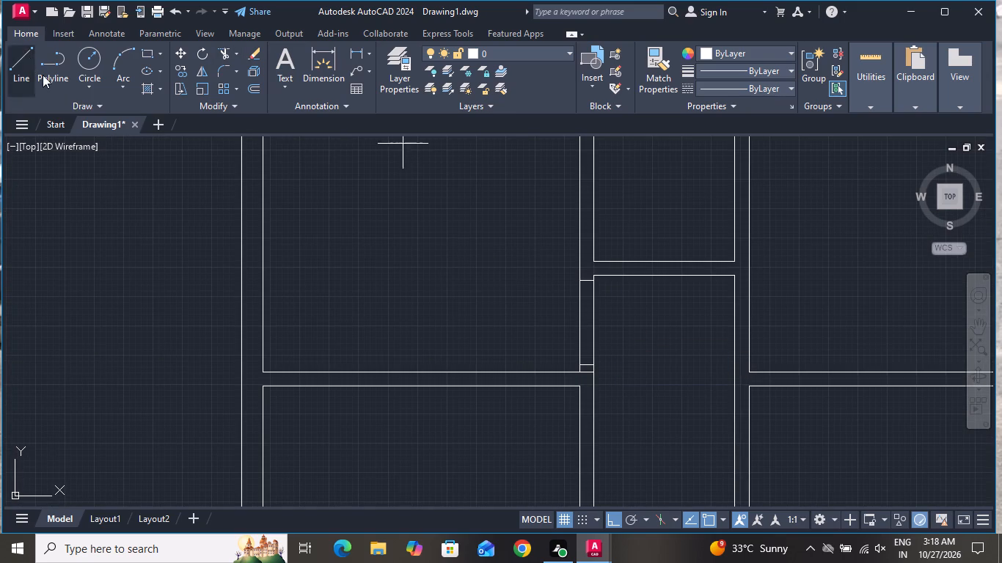
pyautogui.scroll(3, 623, 380)
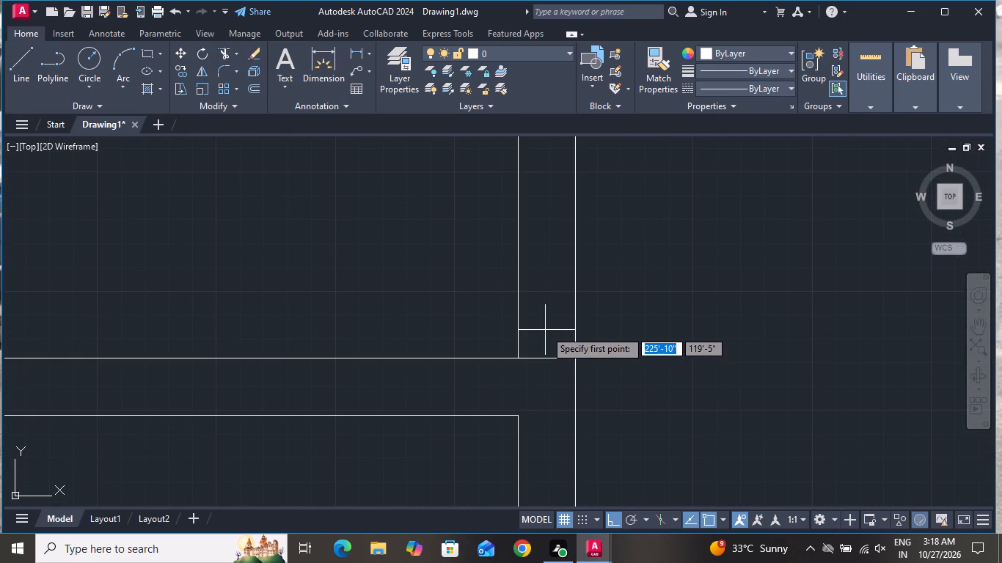
pyautogui.click(545, 329)
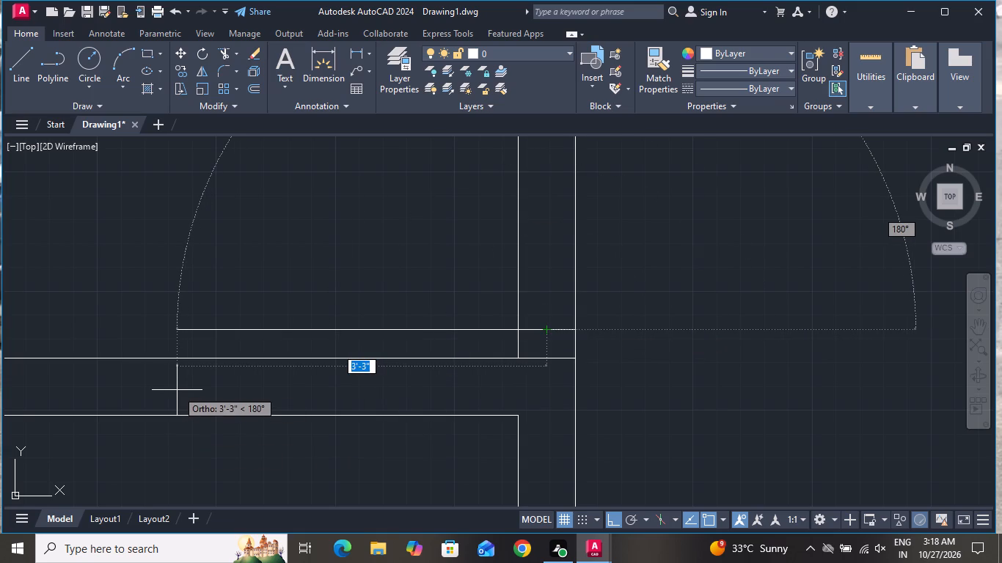
pyautogui.press('3')
pyautogui.press("'")
pyautogui.press('Return')
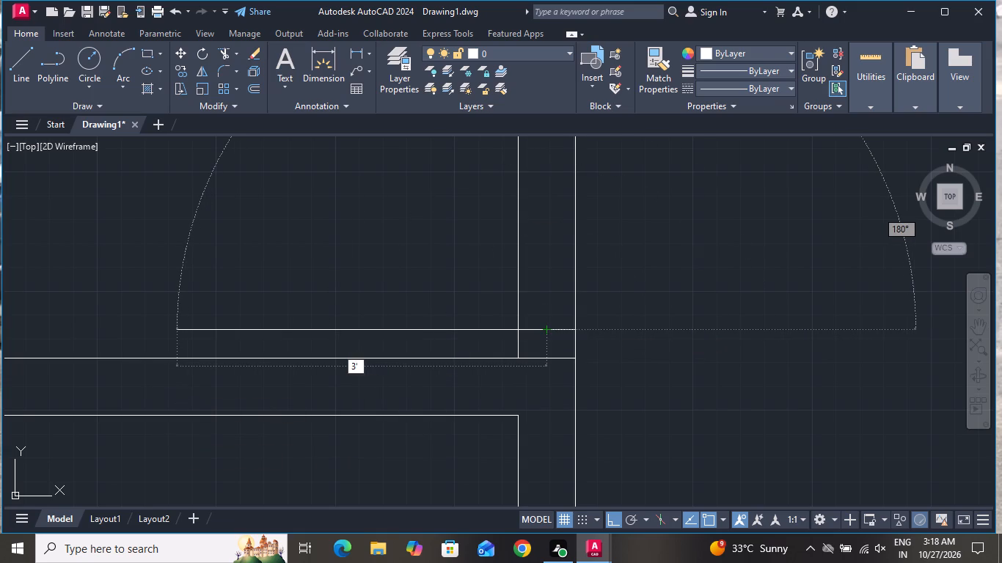
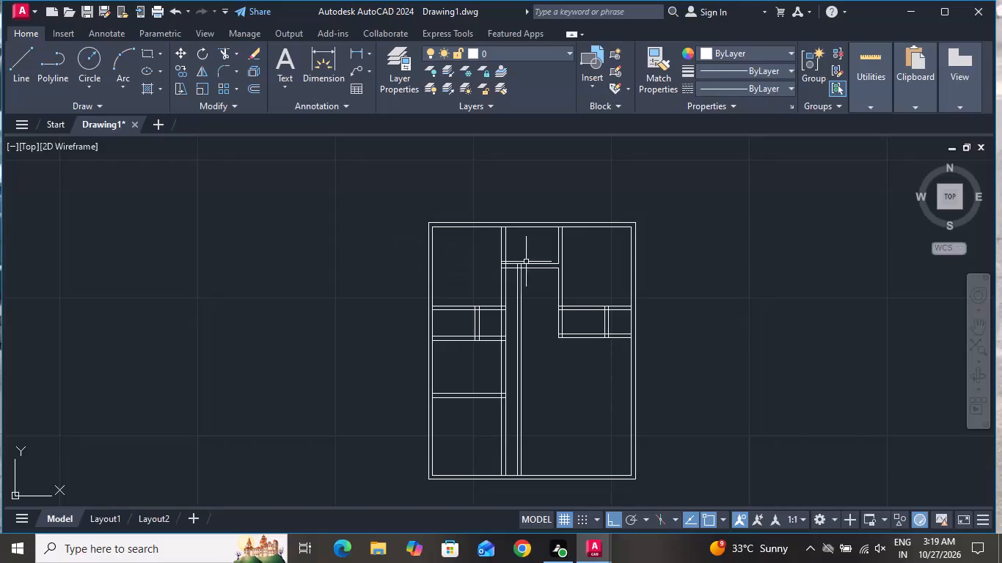
# Close the other AutoCAD window without saving its changes to Drawing1, keeping the drawing with the new door open.
pyautogui.click(643, 498)
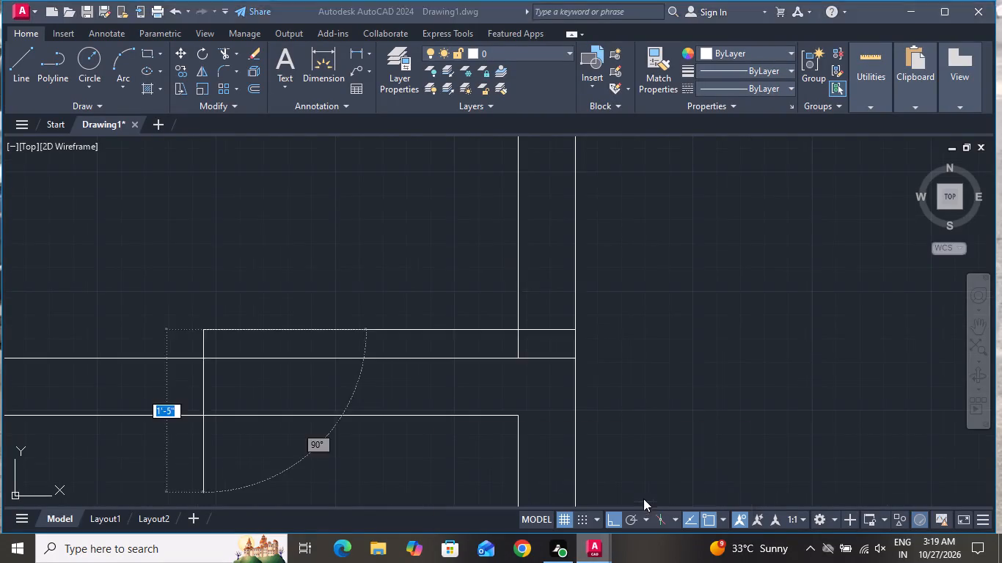
pyautogui.scroll(-3, 503, 265)
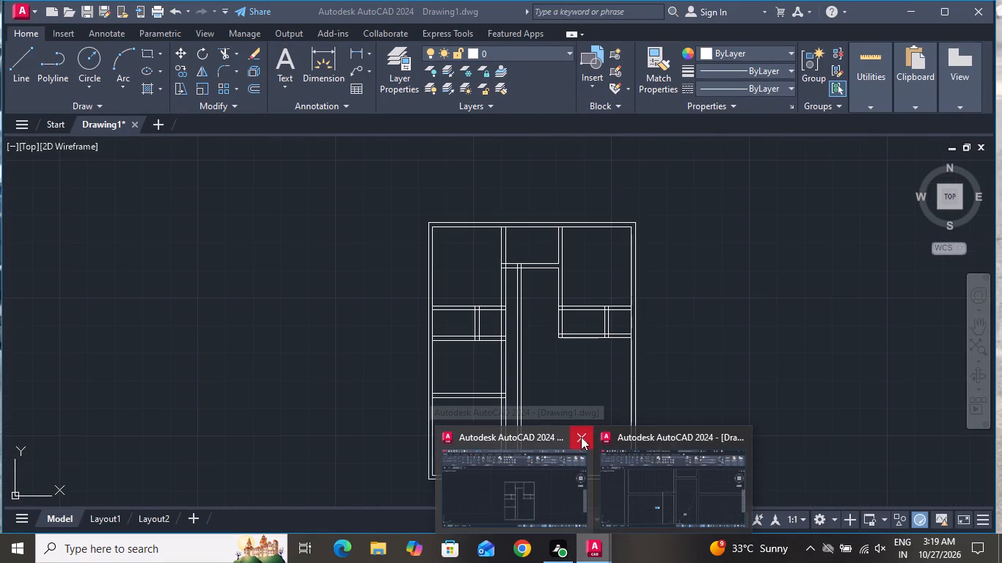
pyautogui.click(580, 436)
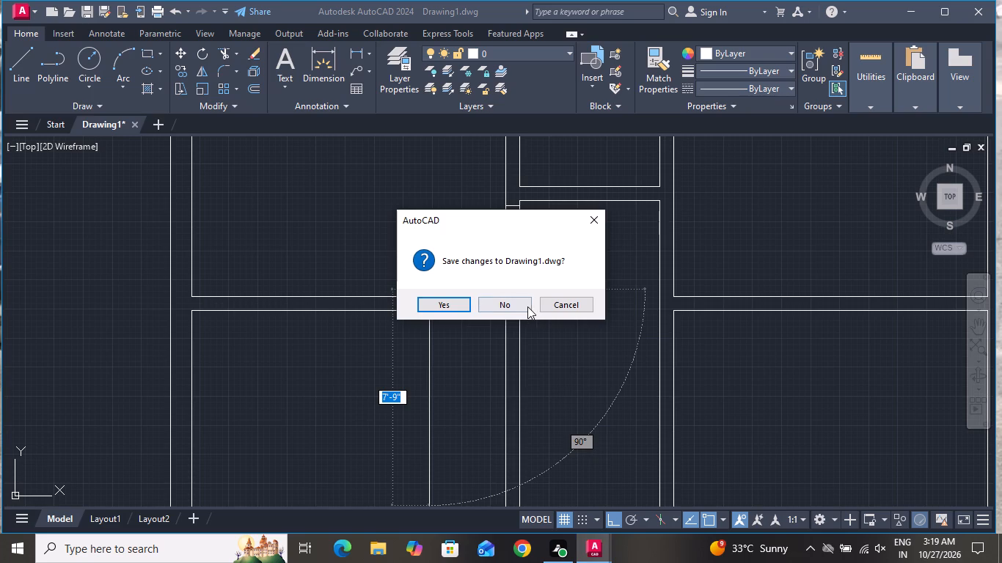
pyautogui.click(520, 305)
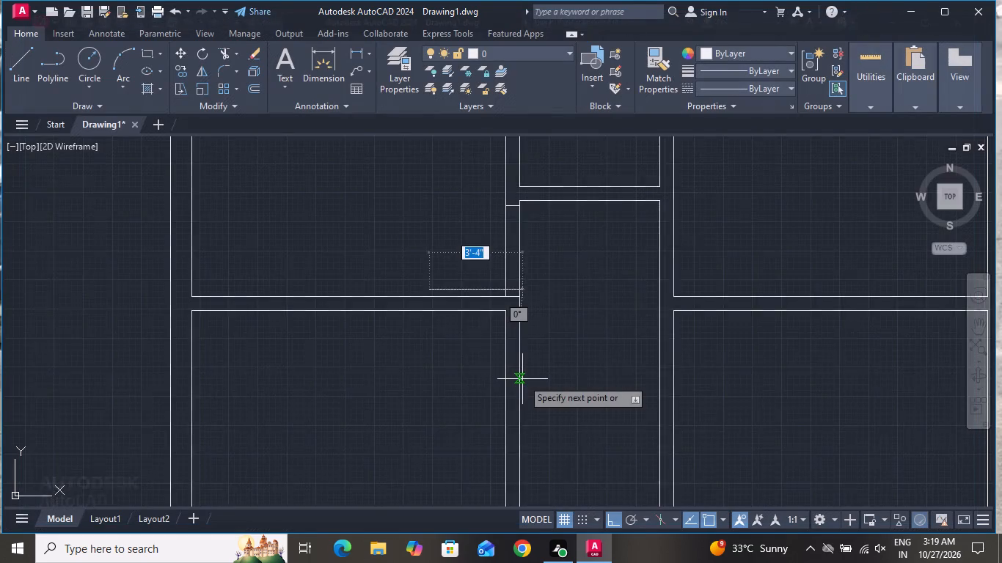
# Offset the door leaf line in the upper-left room 2" upward to give the leaf its thickness.
pyautogui.scroll(-1, 508, 362)
pyautogui.scroll(3, 479, 312)
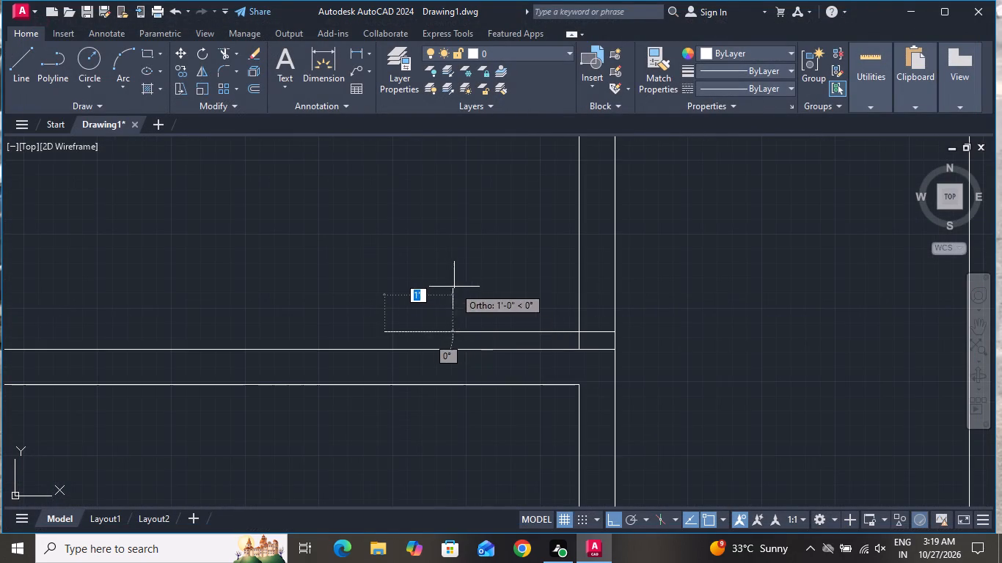
pyautogui.rightClick(448, 281)
pyautogui.click(462, 309)
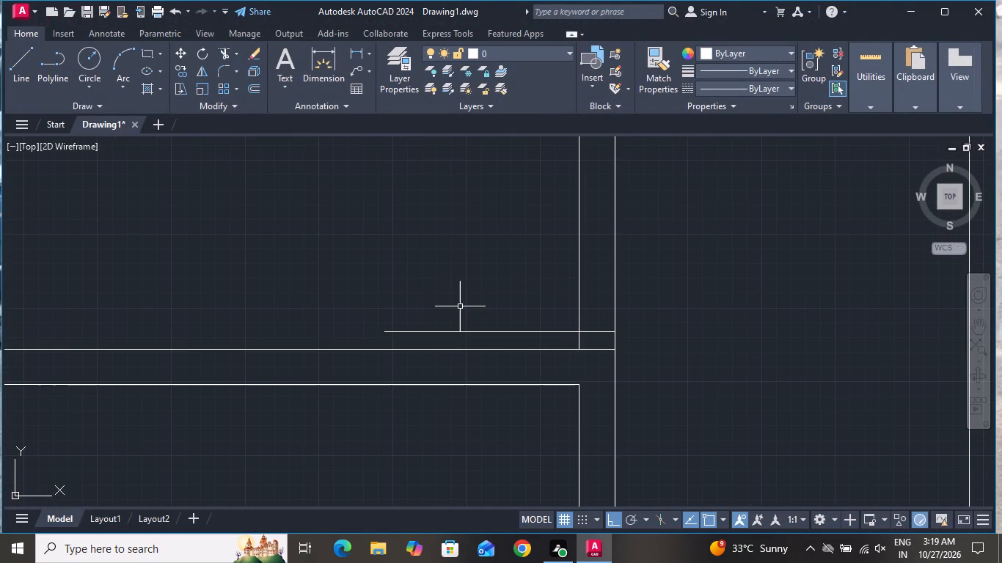
pyautogui.write('o')
pyautogui.press('space')
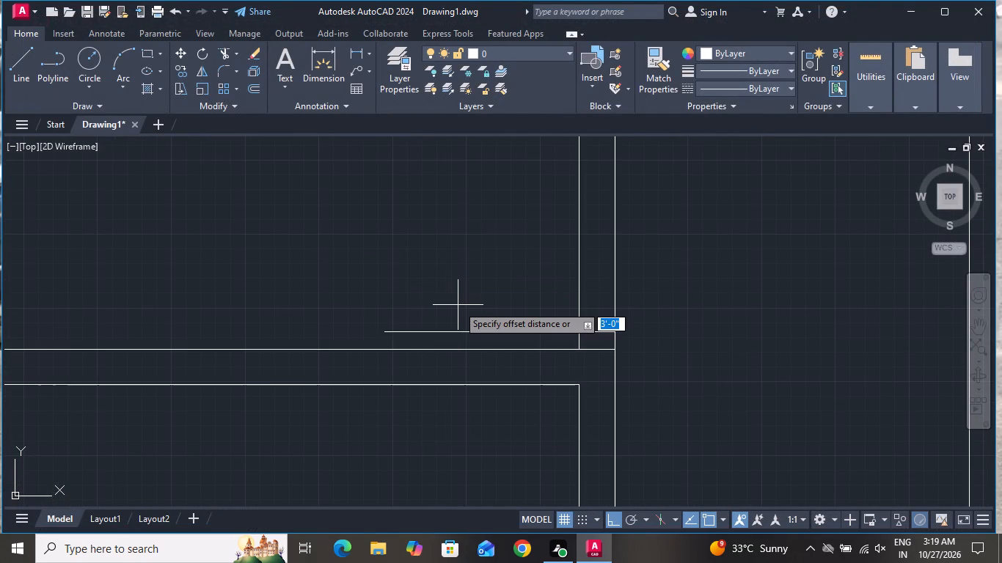
pyautogui.press('2')
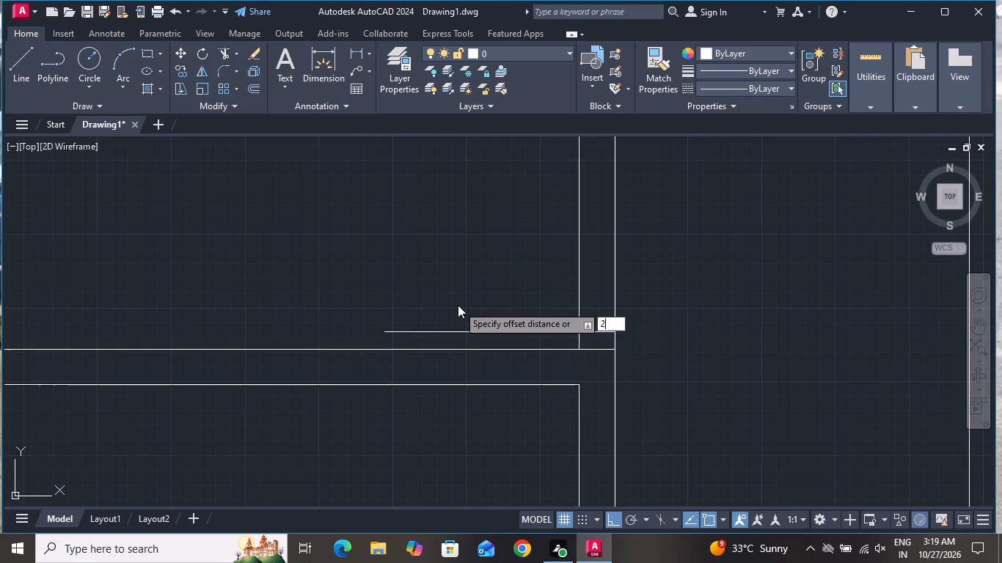
pyautogui.hotkey('shift', '"')
pyautogui.press('Return')
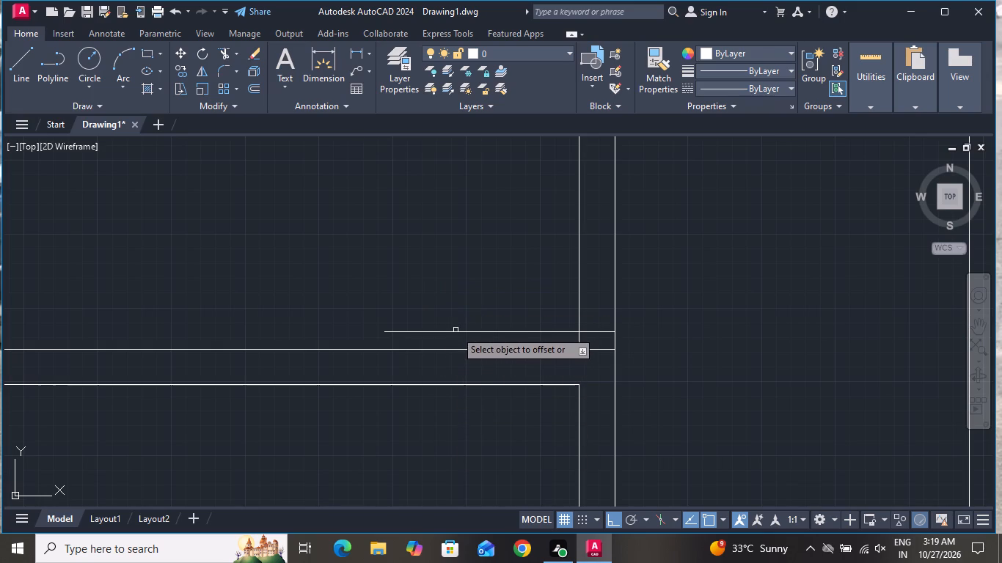
pyautogui.click(456, 331)
pyautogui.click(456, 305)
pyautogui.rightClick(456, 305)
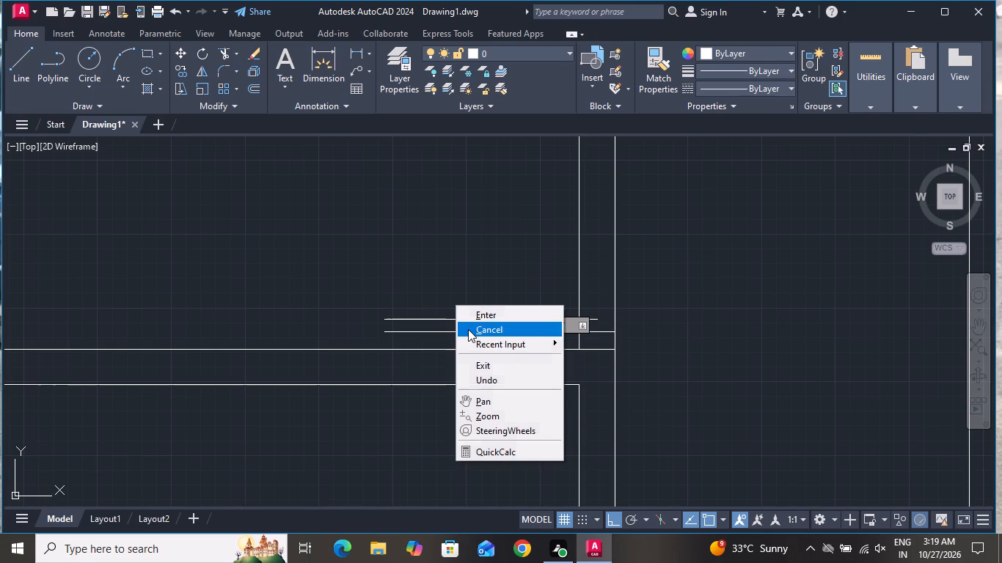
pyautogui.click(468, 329)
# Draw the door swing arc from the upper jamb line's midpoint through the leaf's upper free corner to its lower free corner.
pyautogui.press('a')
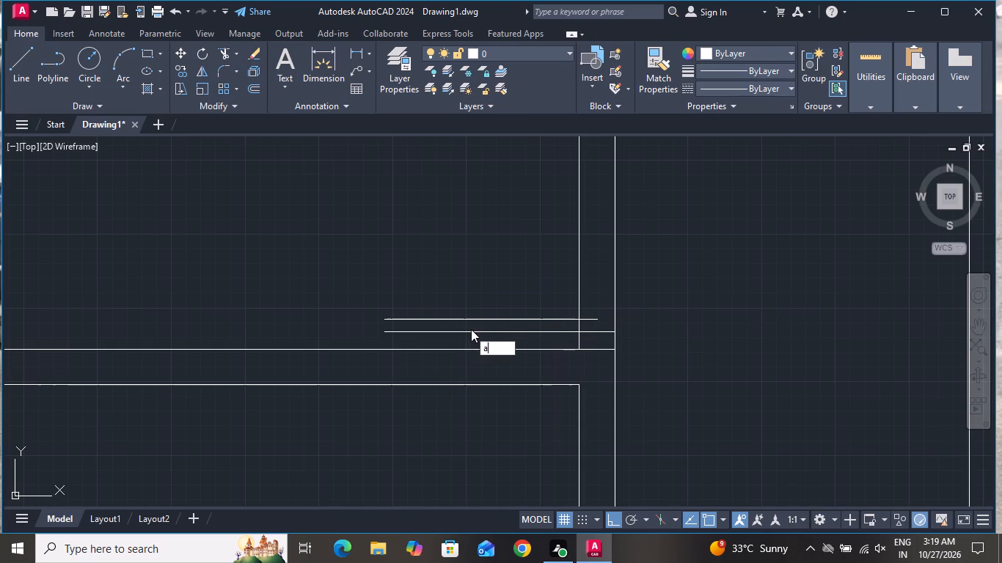
pyautogui.press('space')
pyautogui.scroll(-1, 486, 314)
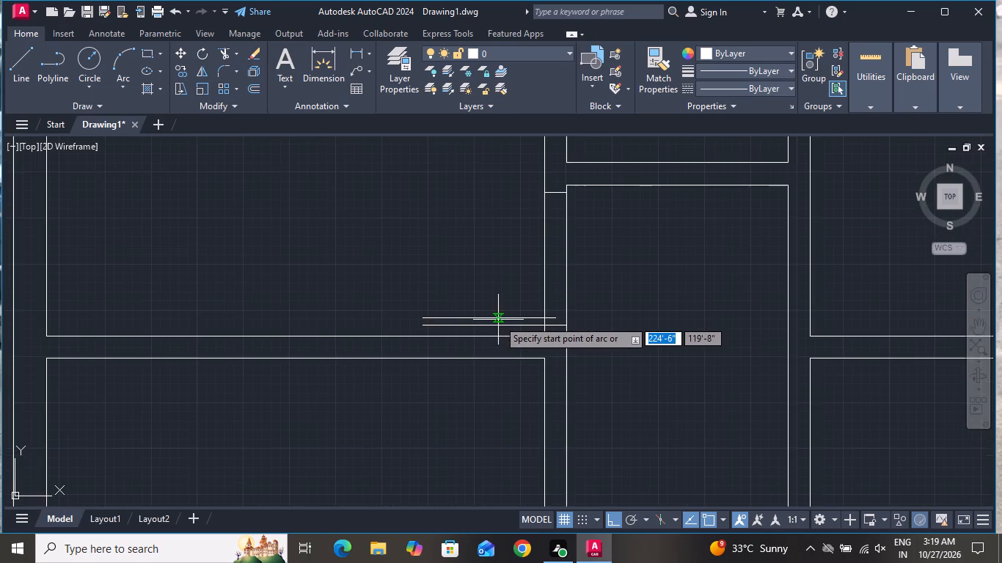
pyautogui.scroll(-1, 505, 317)
pyautogui.scroll(1, 539, 259)
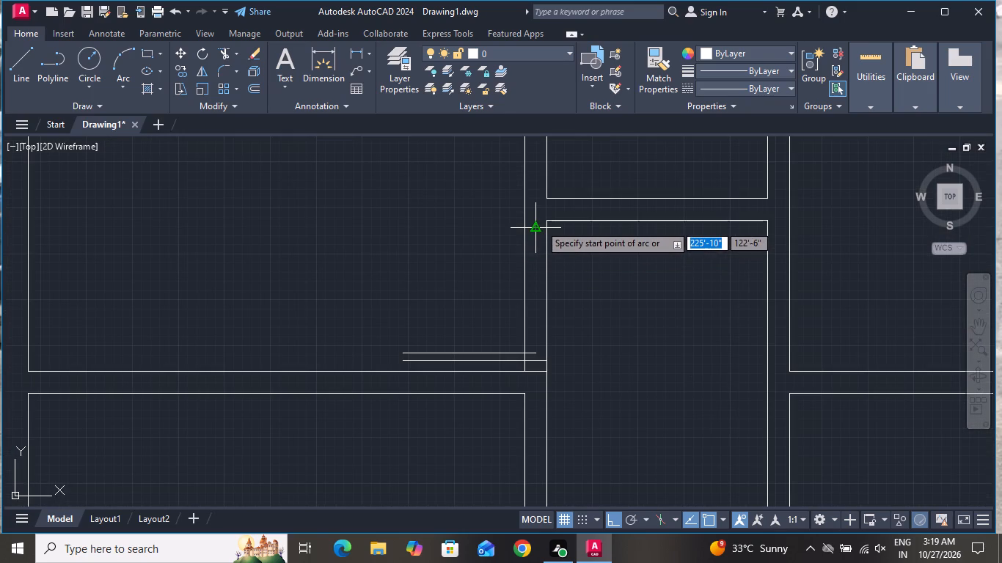
pyautogui.click(541, 224)
pyautogui.click(406, 350)
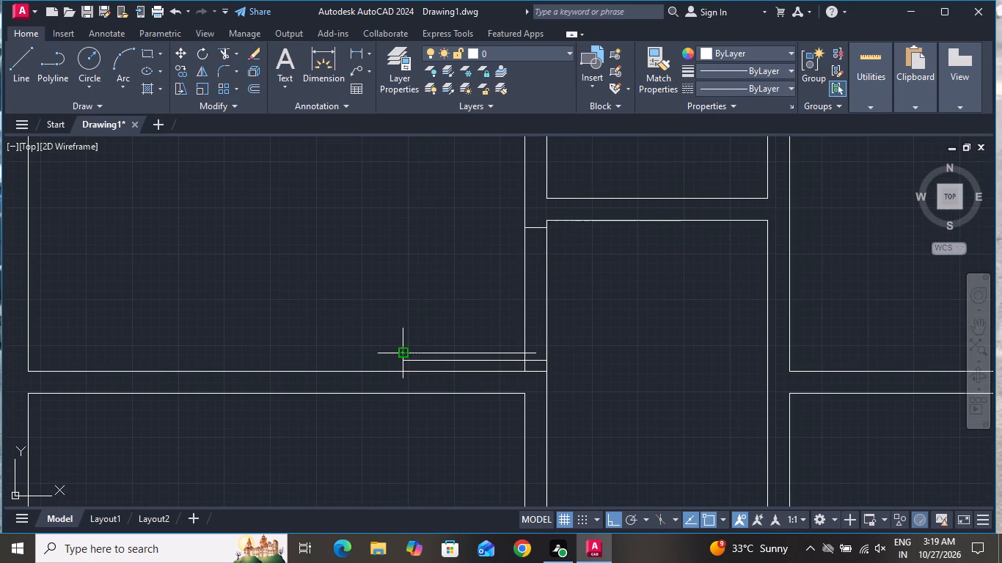
pyautogui.scroll(5, 398, 359)
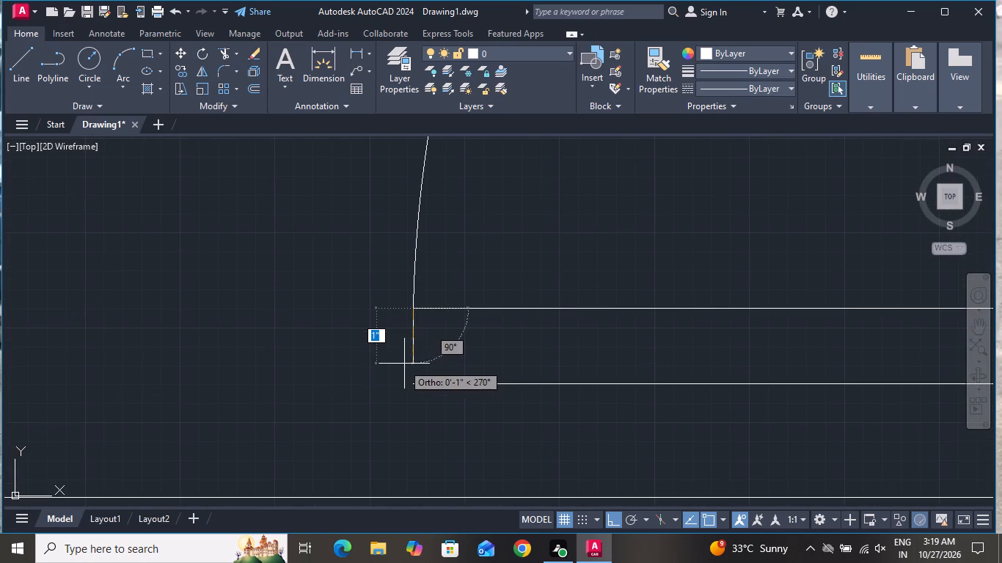
pyautogui.click(409, 383)
pyautogui.scroll(-4, 392, 374)
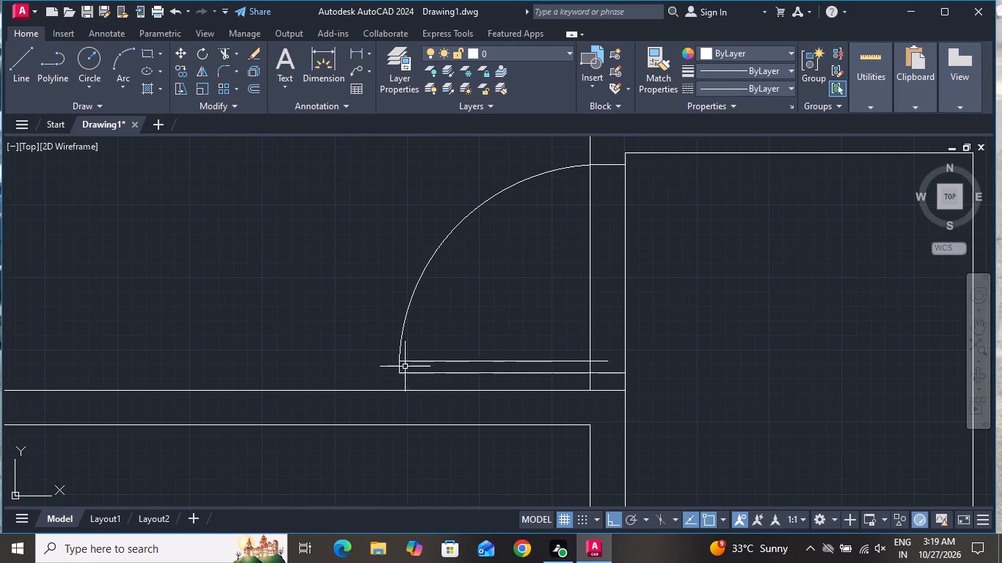
# Draw a 2" vertical line joining the two leaf lines at the hinge end inside the left corridor wall.
pyautogui.click(19, 60)
pyautogui.scroll(2, 591, 338)
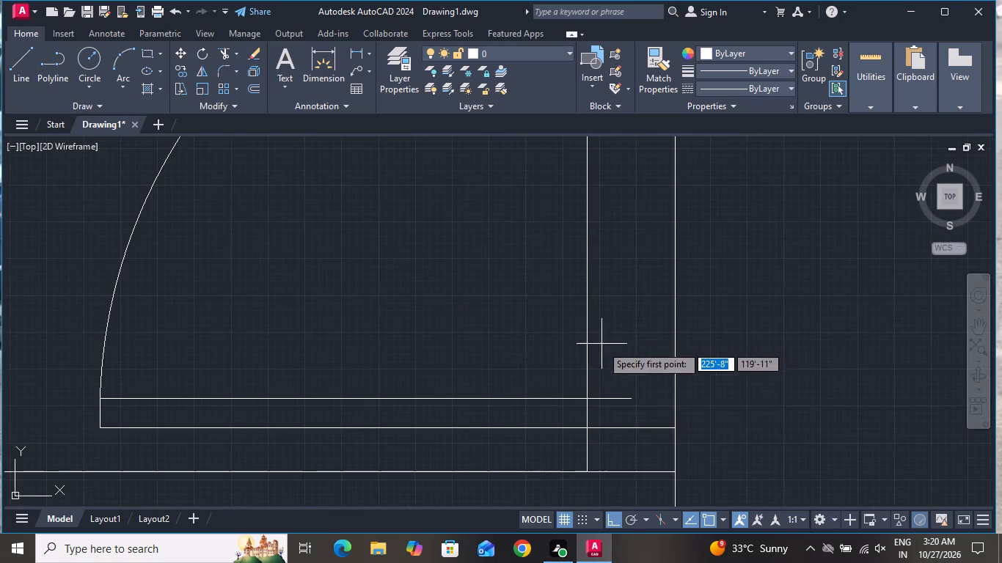
pyautogui.click(628, 396)
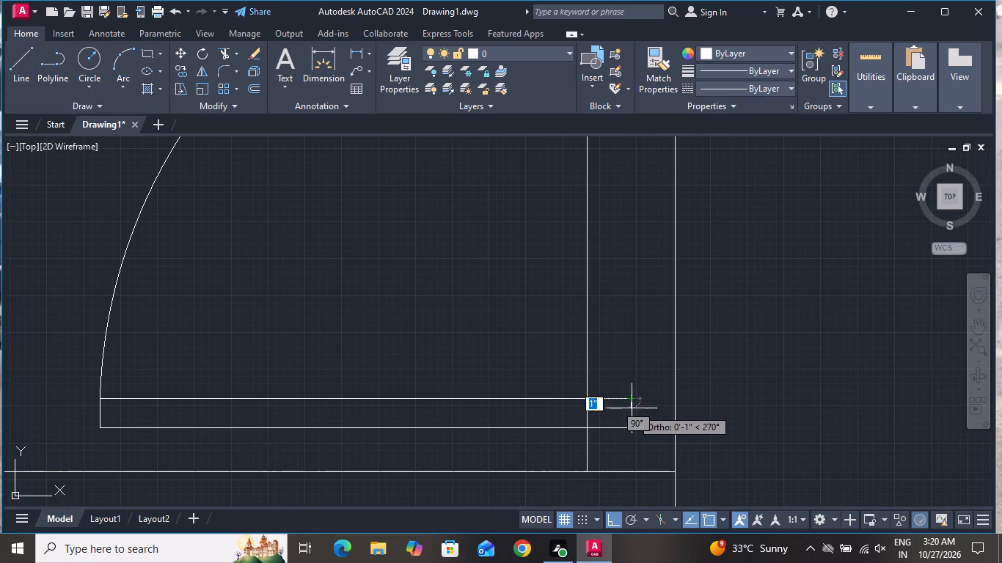
pyautogui.click(632, 427)
pyautogui.rightClick(635, 416)
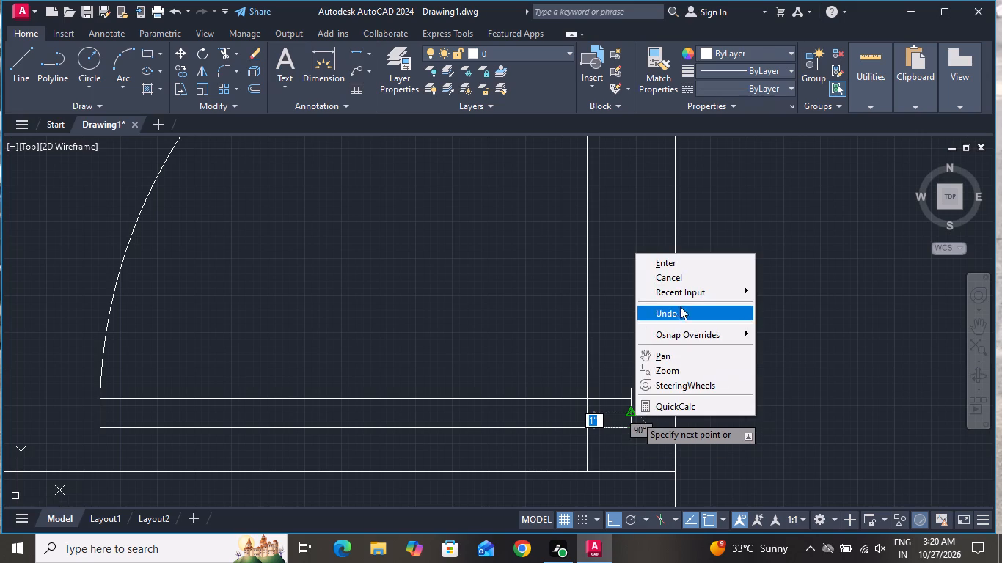
pyautogui.click(684, 279)
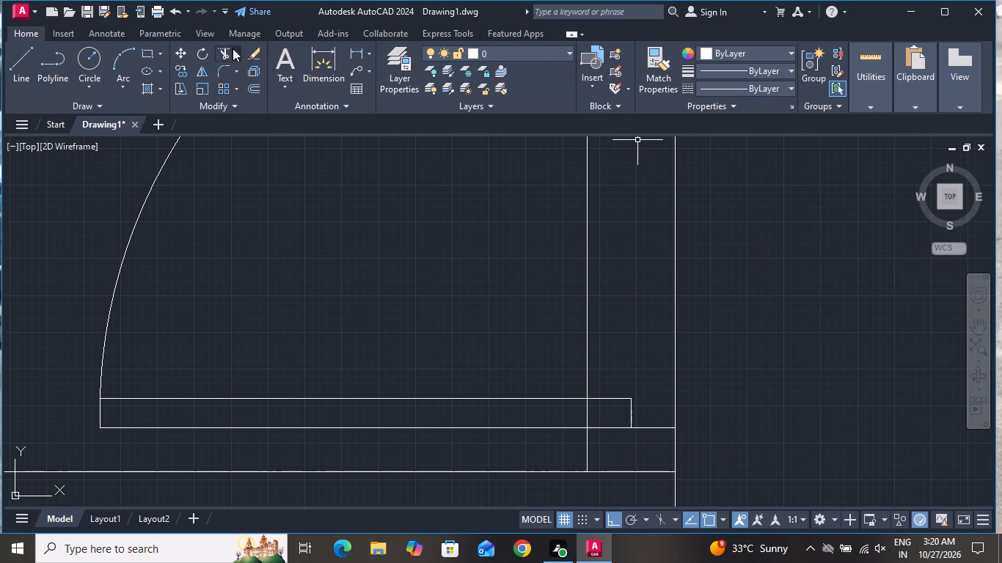
# Trim the lower leaf line's overlap inside the left corridor wall and both wall lines across the door opening.
pyautogui.click(224, 54)
pyautogui.scroll(1, 616, 453)
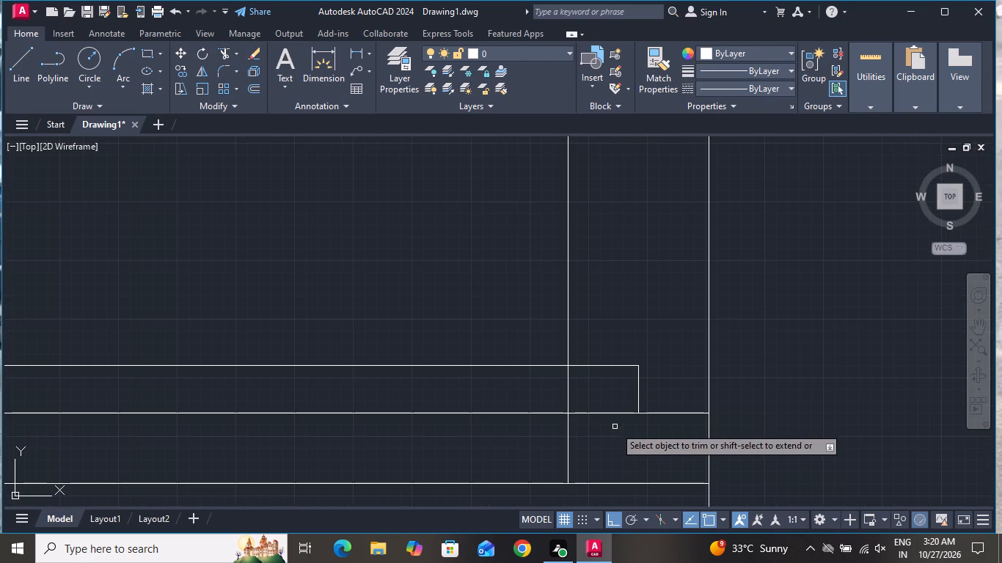
pyautogui.click(615, 425)
pyautogui.click(617, 411)
pyautogui.scroll(-3, 625, 436)
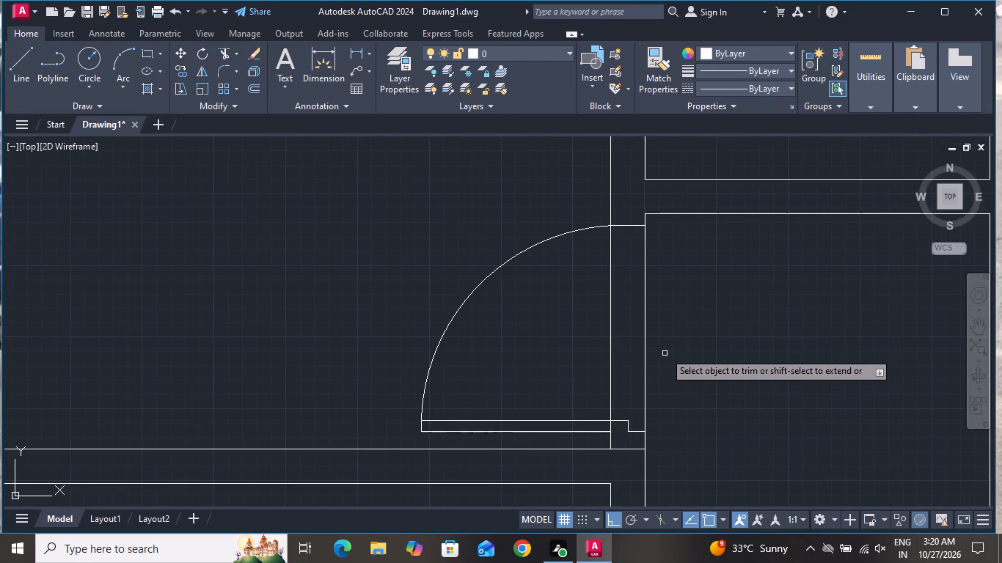
pyautogui.click(668, 342)
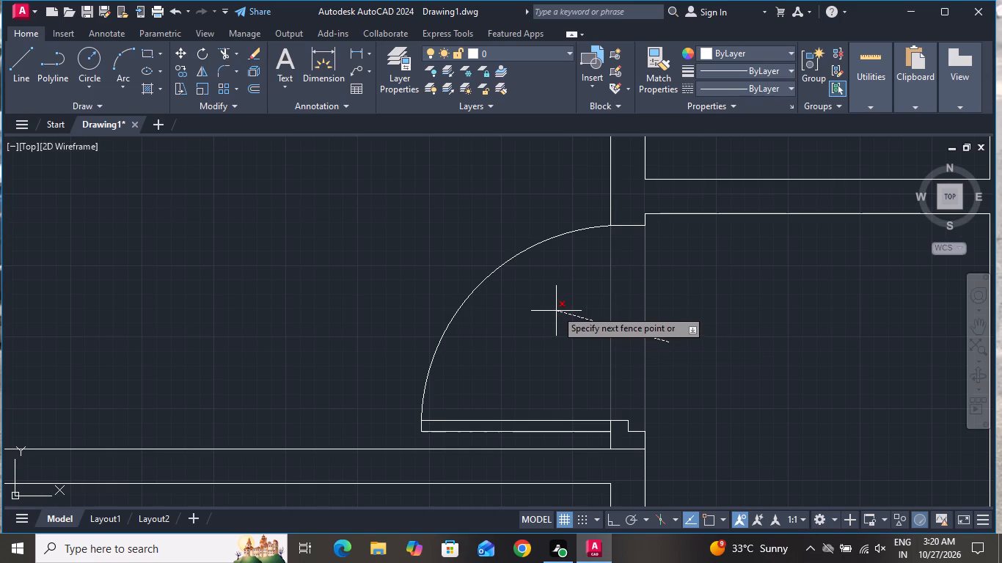
pyautogui.click(556, 309)
pyautogui.moveTo(524, 347); pyautogui.dragTo(516, 361, button='right')
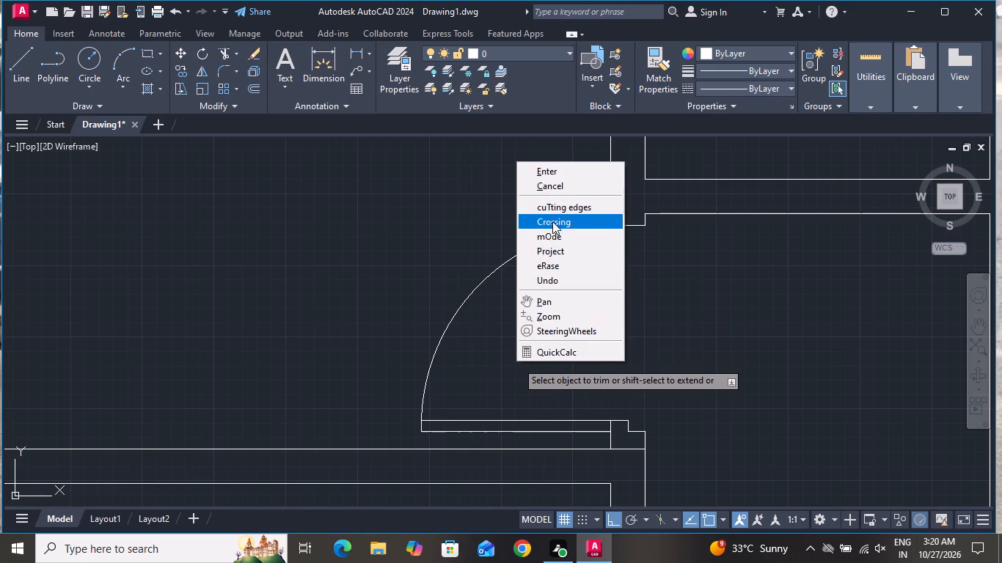
pyautogui.click(555, 183)
# Draw a 6" vertical line across the wall below the upper middle room, where it meets the left corridor wall.
pyautogui.scroll(-4, 540, 271)
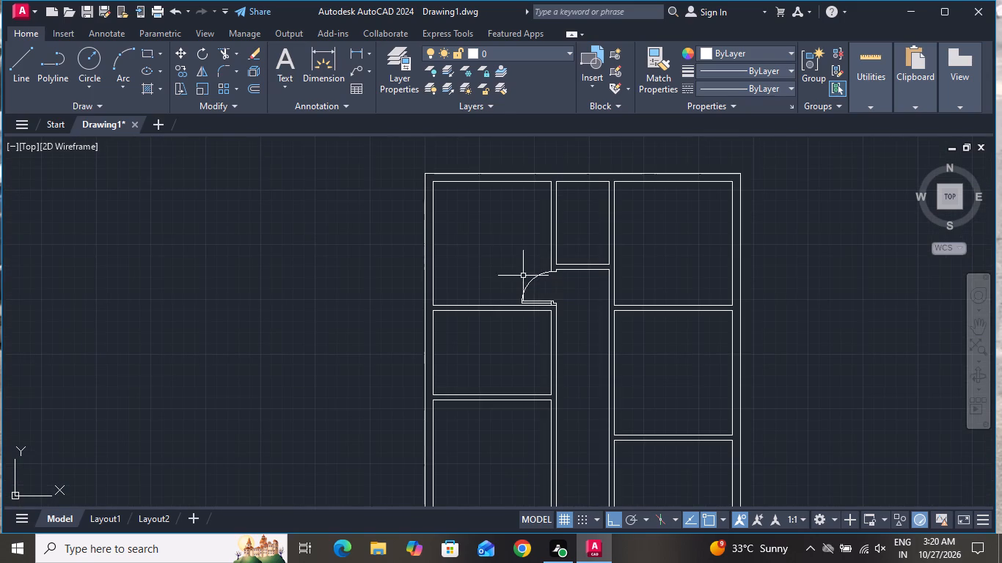
pyautogui.click(9, 73)
pyautogui.scroll(5, 557, 261)
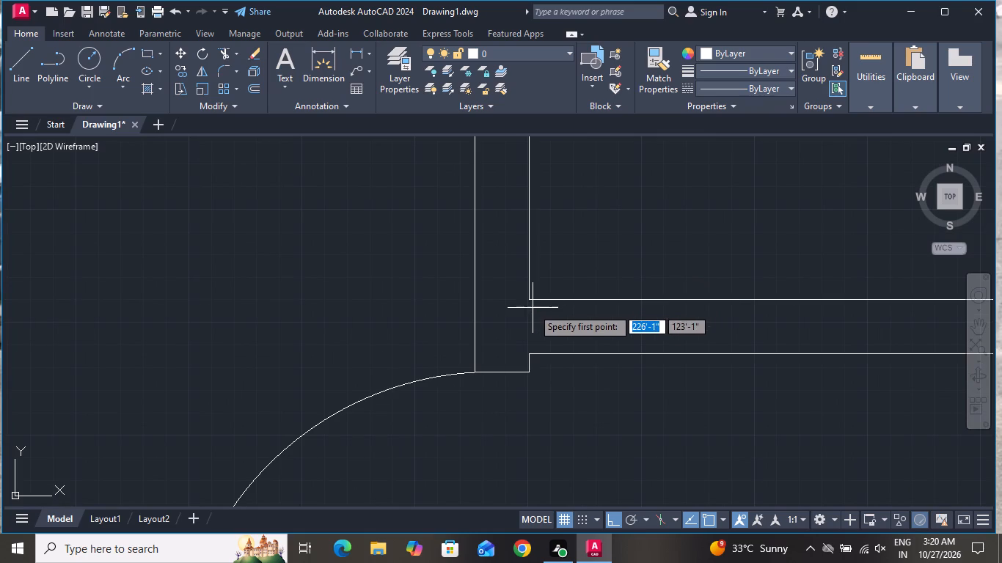
pyautogui.click(530, 298)
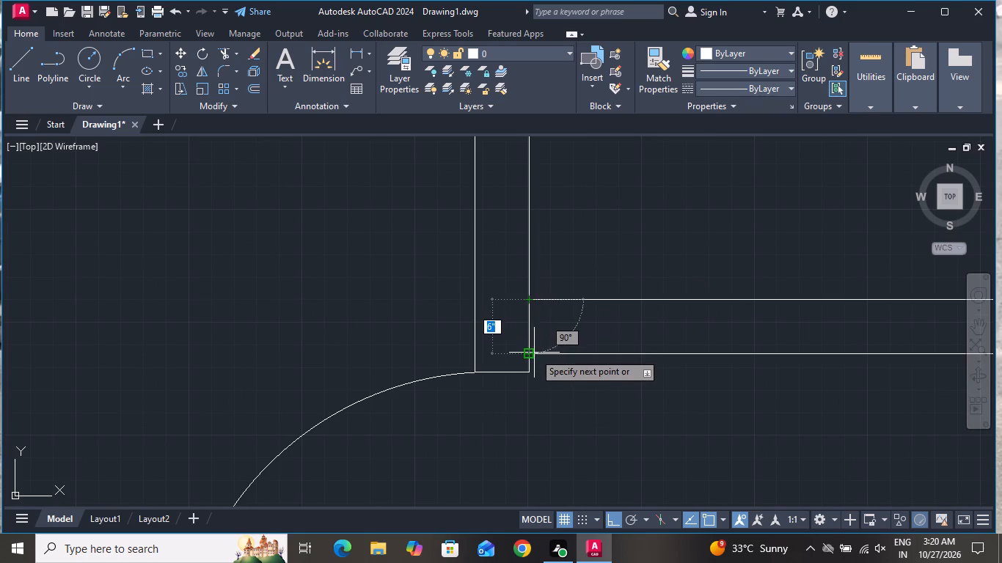
pyautogui.click(529, 355)
pyautogui.rightClick(534, 357)
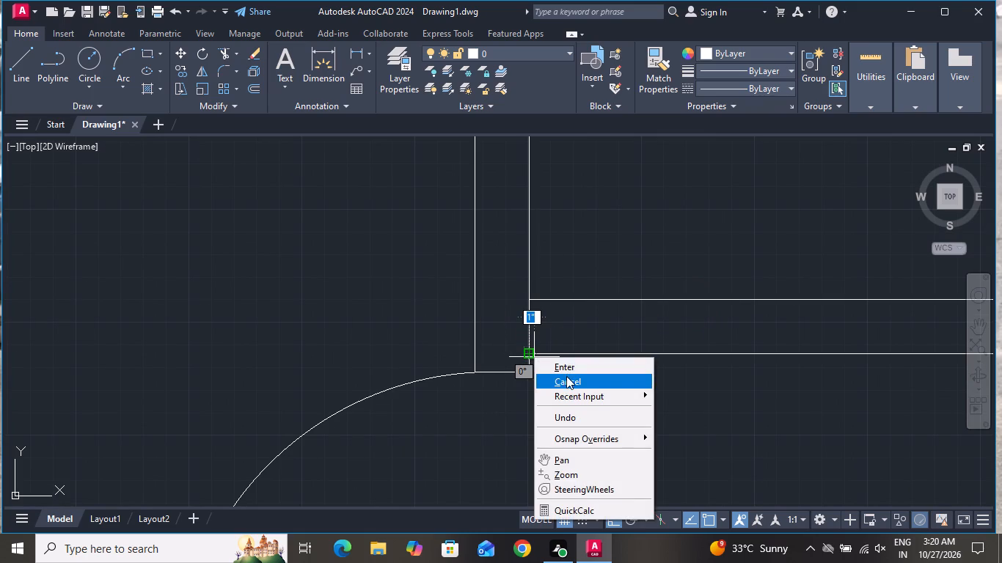
pyautogui.click(566, 376)
# Offset the short line across the wall below the upper middle room 3" to the right as a door jamb.
pyautogui.write('o')
pyautogui.press('space')
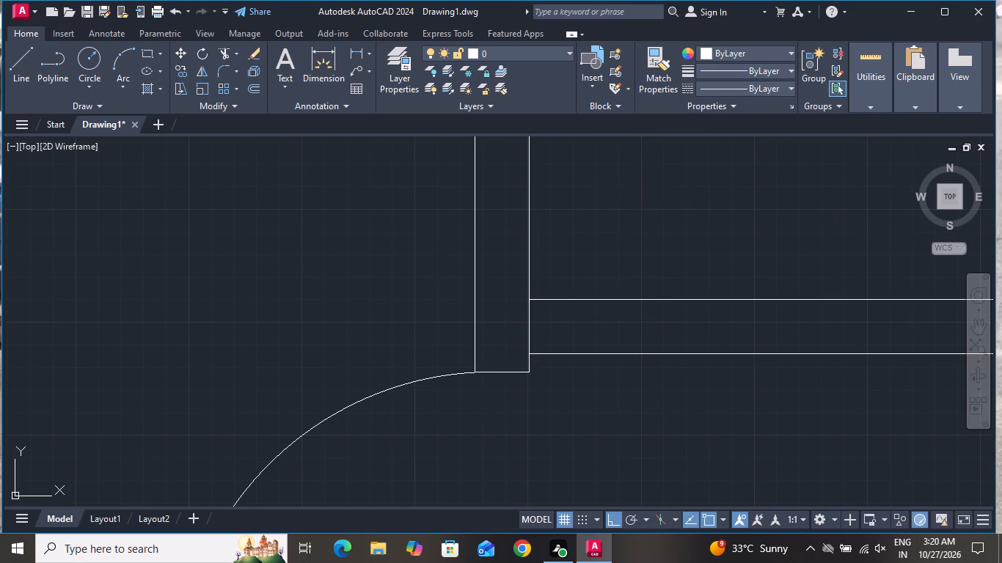
pyautogui.press('3')
pyautogui.hotkey('shift', '"')
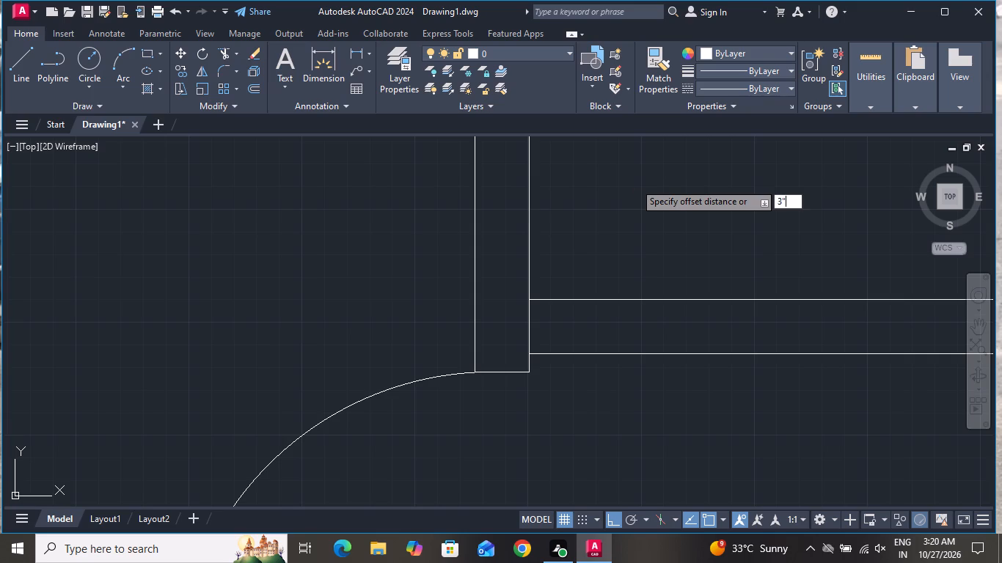
pyautogui.press('Return')
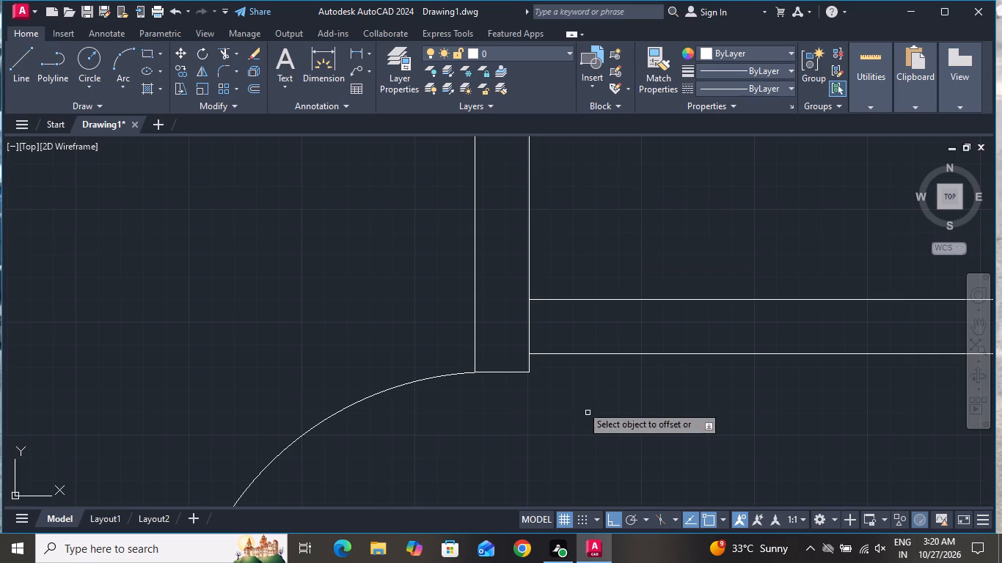
pyautogui.click(527, 336)
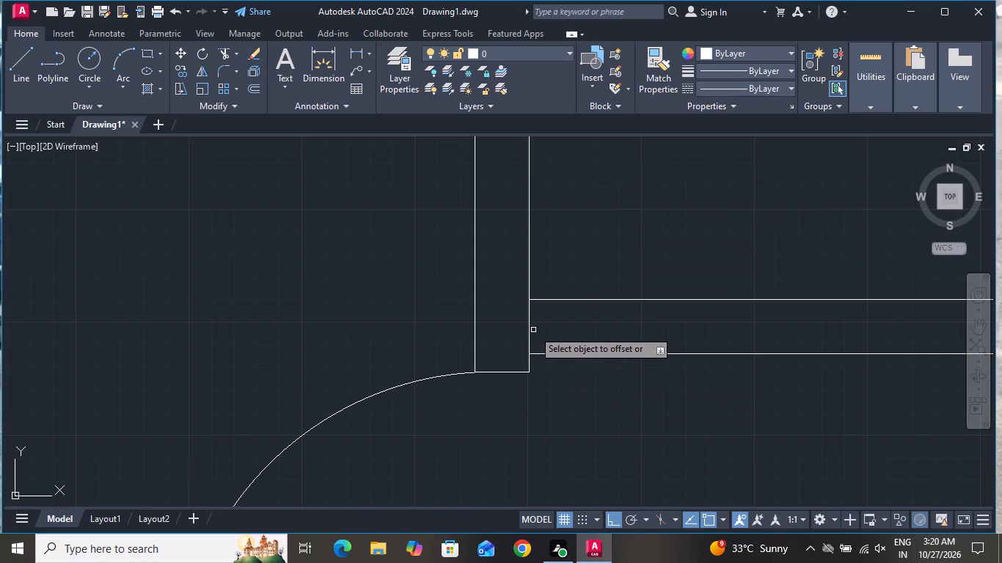
pyautogui.click(528, 333)
pyautogui.click(639, 318)
pyautogui.rightClick(625, 334)
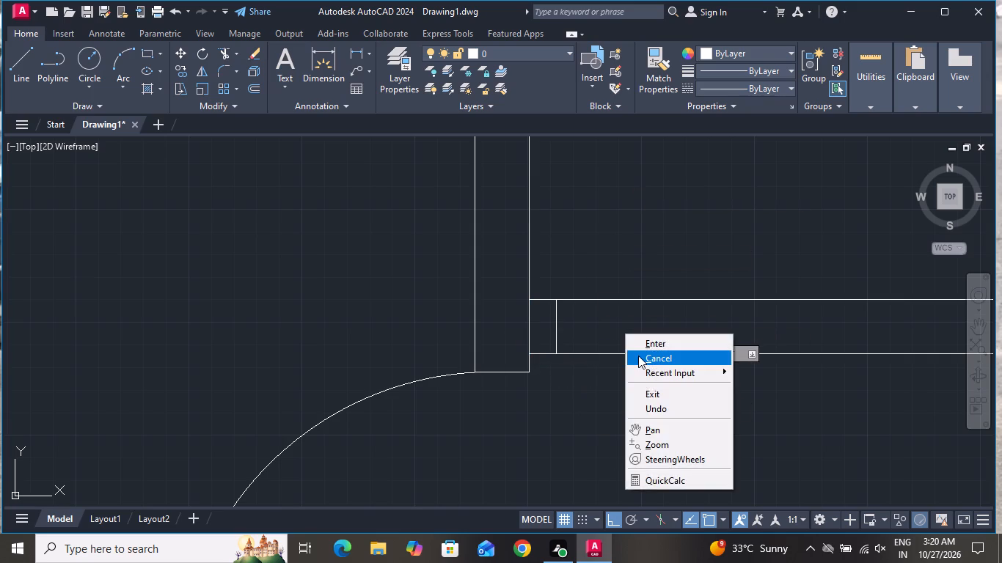
pyautogui.click(640, 358)
# Offset the door jamb below the upper middle room 2'6" to the right to mark the other side of the opening.
pyautogui.press('o')
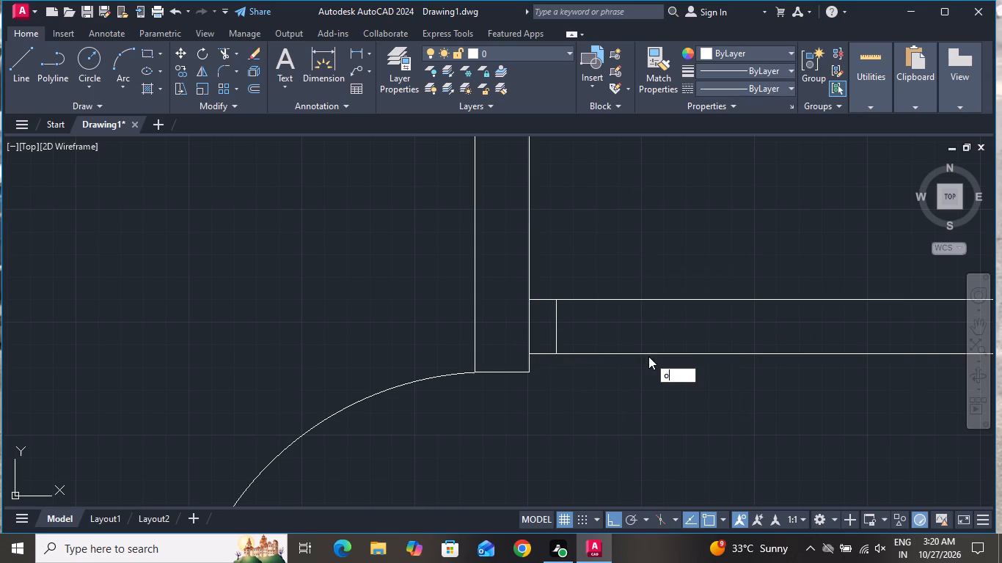
pyautogui.press('space')
pyautogui.write("2'6")
pyautogui.hotkey('shift', '"')
pyautogui.press('Return')
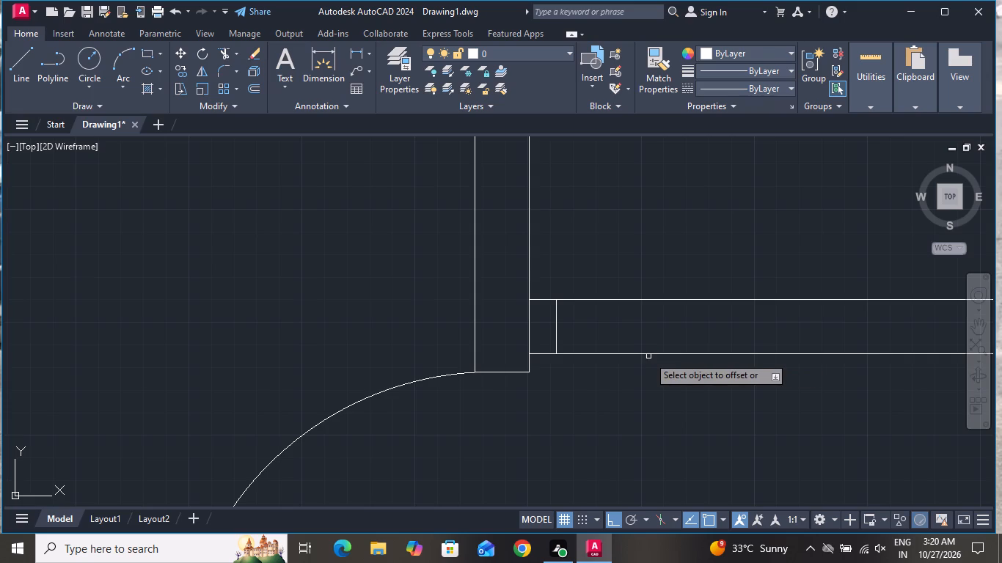
pyautogui.click(557, 335)
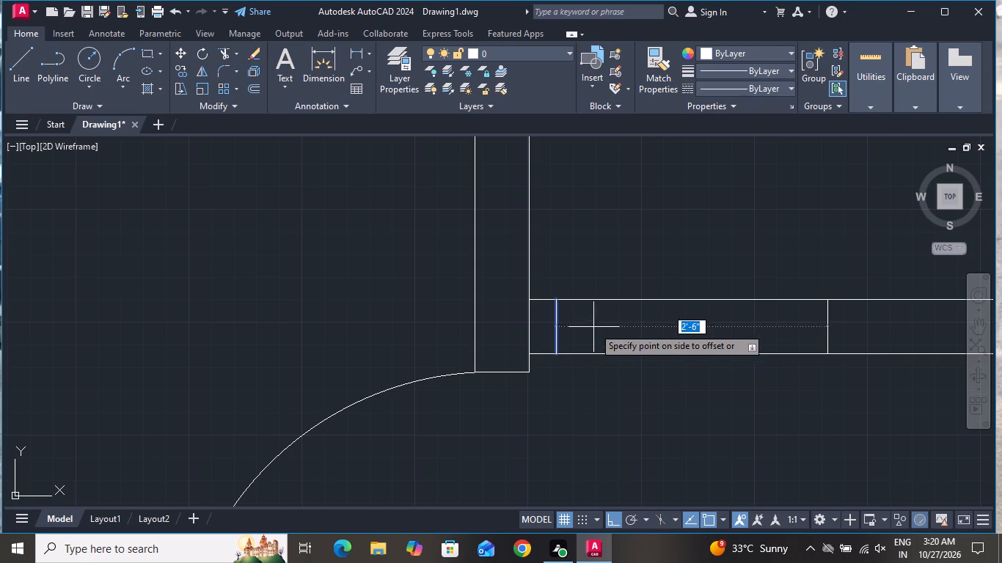
pyautogui.click(593, 327)
pyautogui.rightClick(599, 328)
pyautogui.click(625, 347)
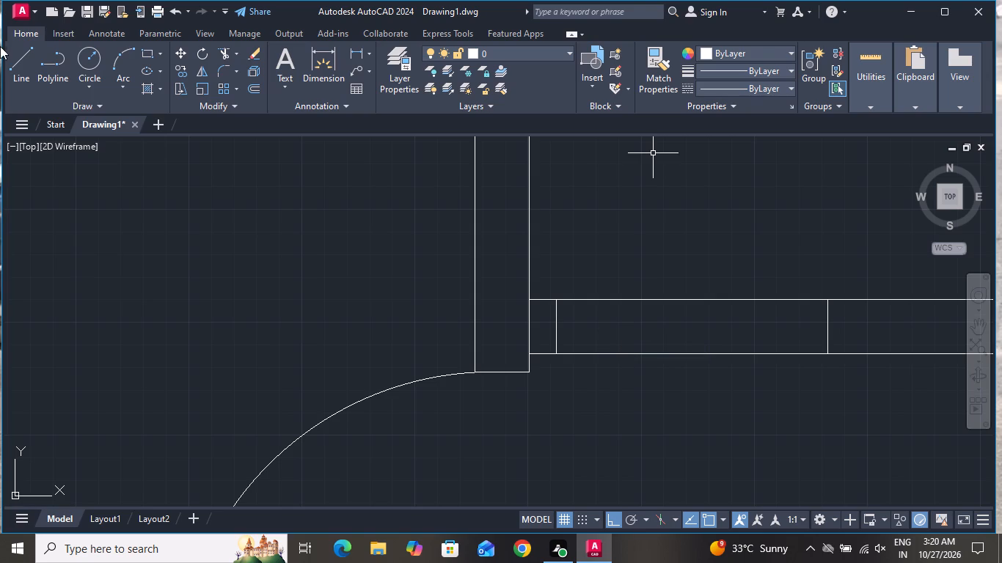
# Draw a 2'6" vertical leaf line upward from the midpoint of the left jamb into the upper middle room.
pyautogui.click(9, 64)
pyautogui.scroll(-3, 237, 272)
pyautogui.scroll(4, 319, 287)
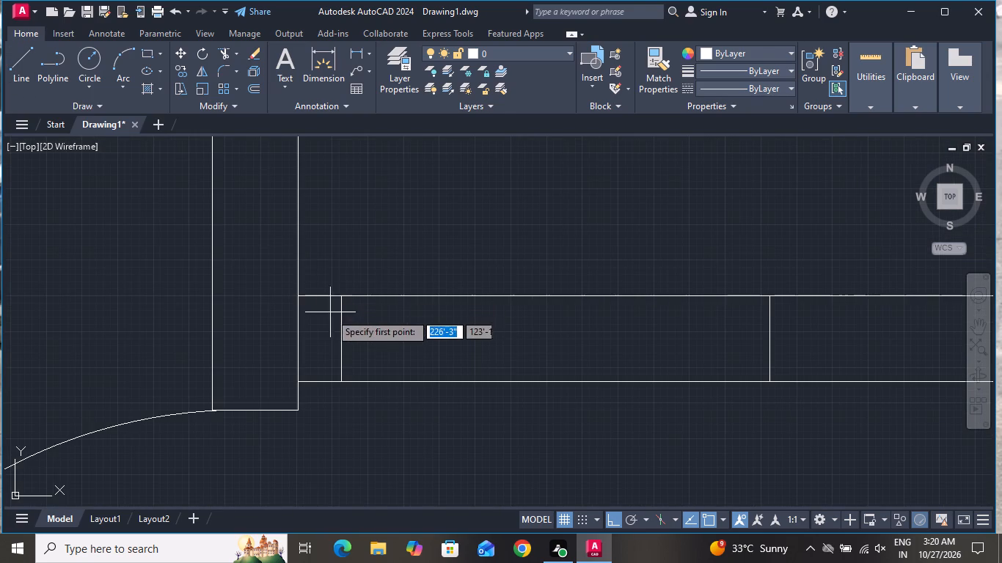
pyautogui.click(345, 339)
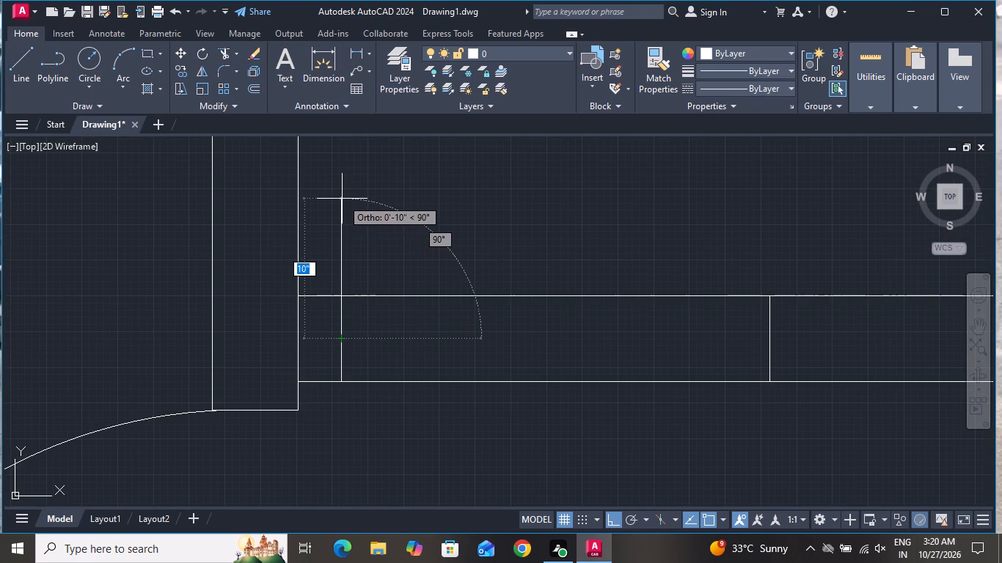
pyautogui.press('2')
pyautogui.write("'6")
pyautogui.hotkey('shift', '"')
pyautogui.press('Return')
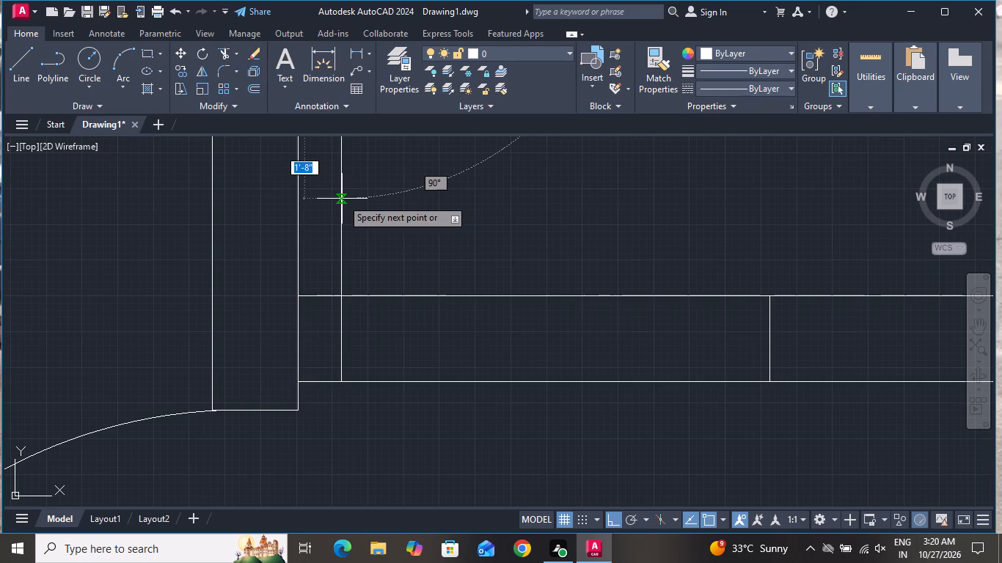
pyautogui.scroll(-4, 299, 234)
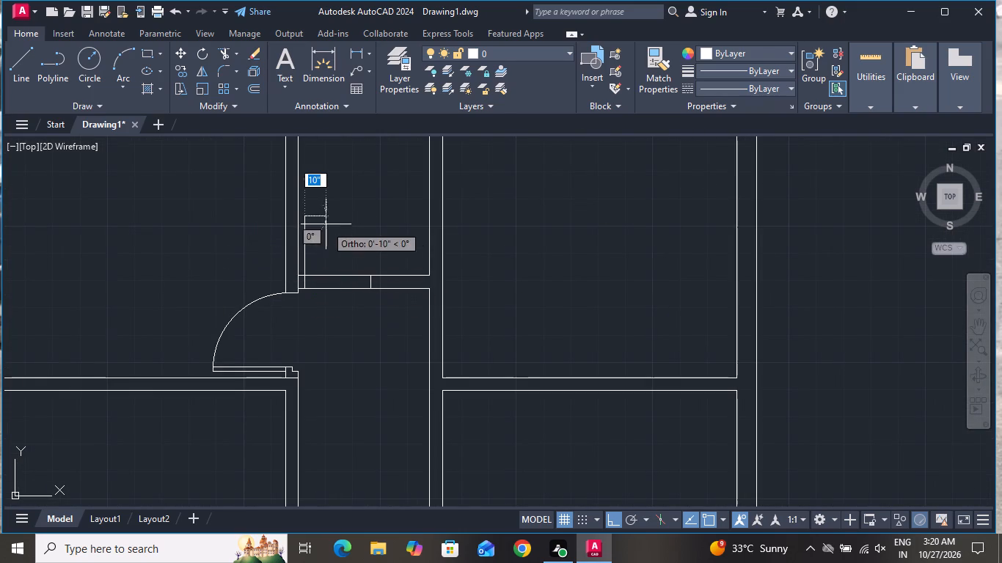
pyautogui.rightClick(326, 222)
pyautogui.click(336, 237)
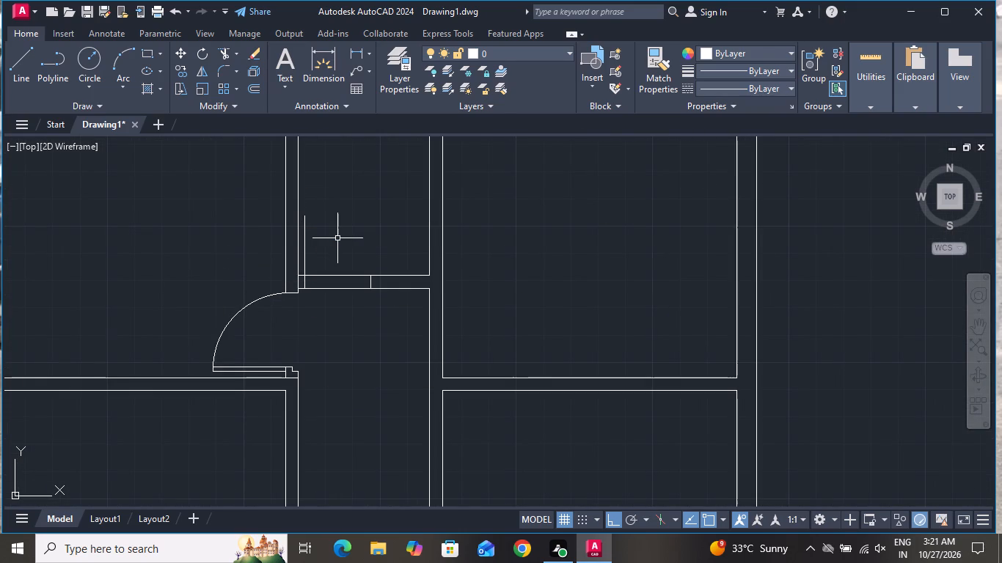
# Offset the upper middle room's vertical leaf line 2" to the right to give the door leaf its thickness.
pyautogui.press('o')
pyautogui.press('space')
pyautogui.write('2')
pyautogui.hotkey('shift', '"')
pyautogui.press('Return')
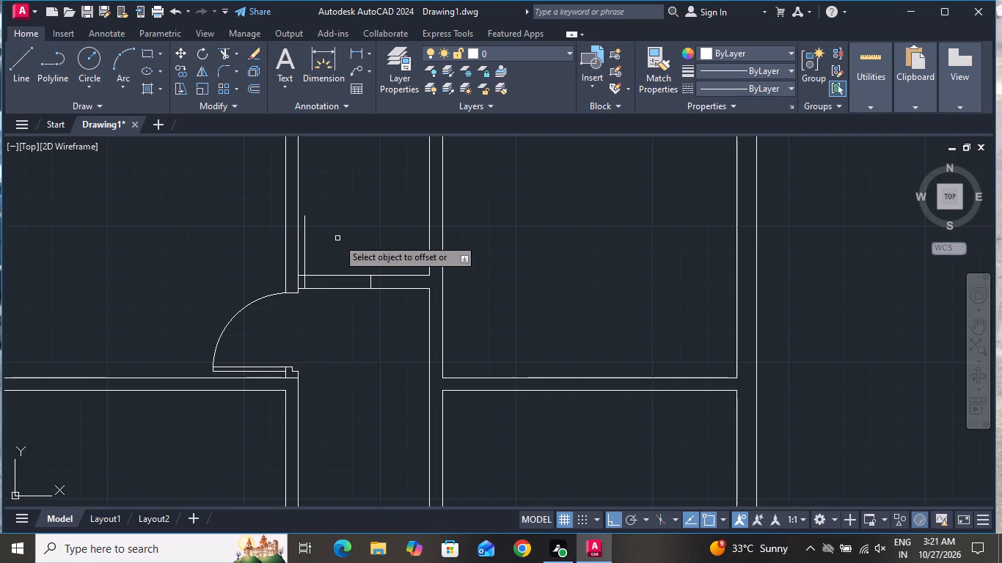
pyautogui.scroll(1, 300, 246)
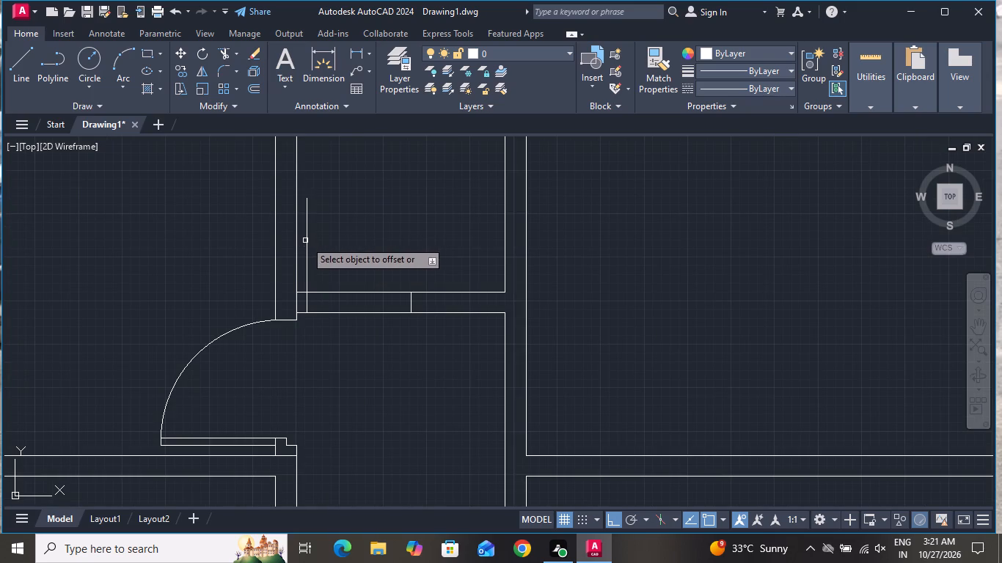
pyautogui.click(305, 241)
pyautogui.click(316, 238)
pyautogui.rightClick(321, 237)
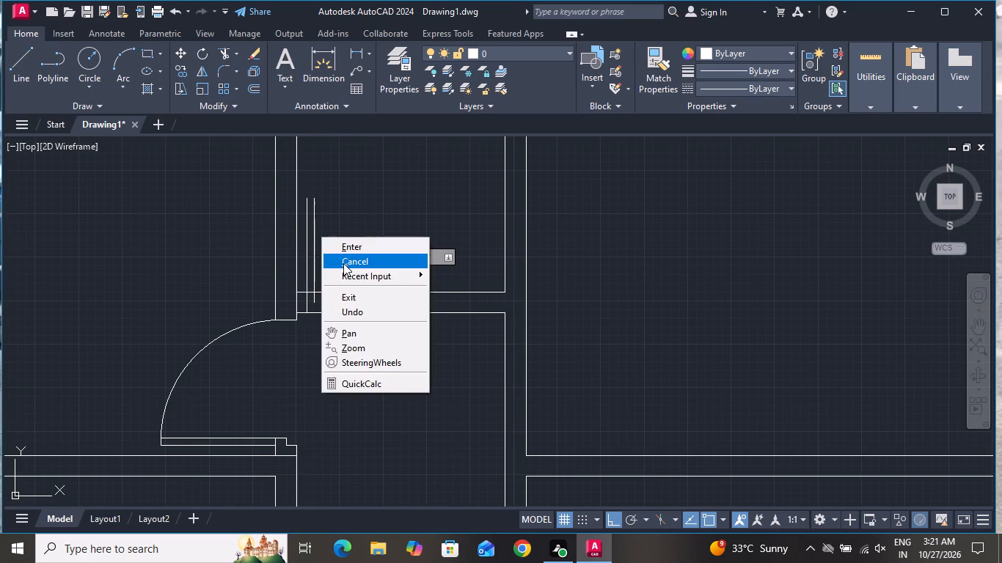
pyautogui.click(343, 263)
# Draw the door swing arc from the right jamb's midpoint through the top of the right leaf line to the top of the left one.
pyautogui.write('a')
pyautogui.press('space')
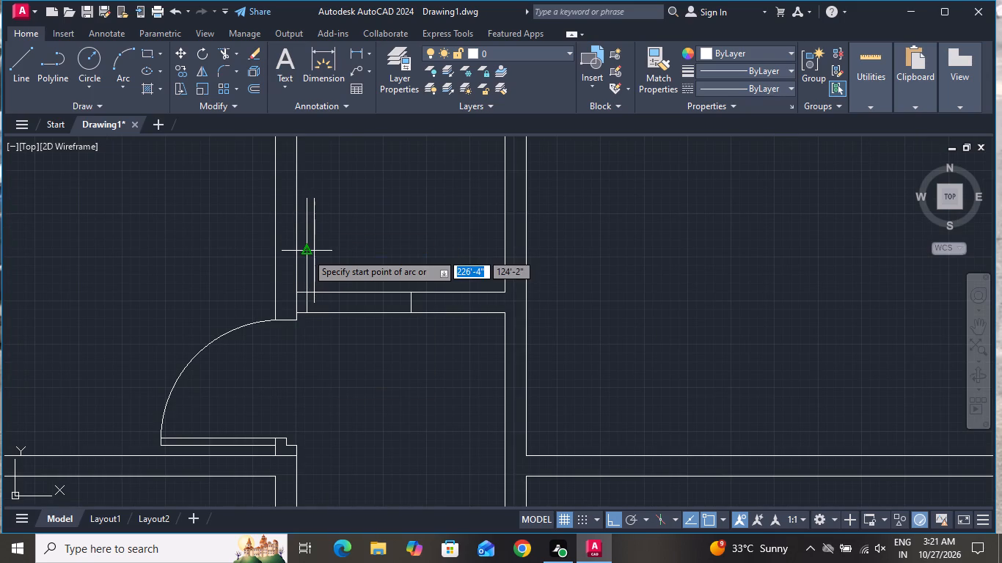
pyautogui.click(412, 301)
pyautogui.scroll(4, 306, 191)
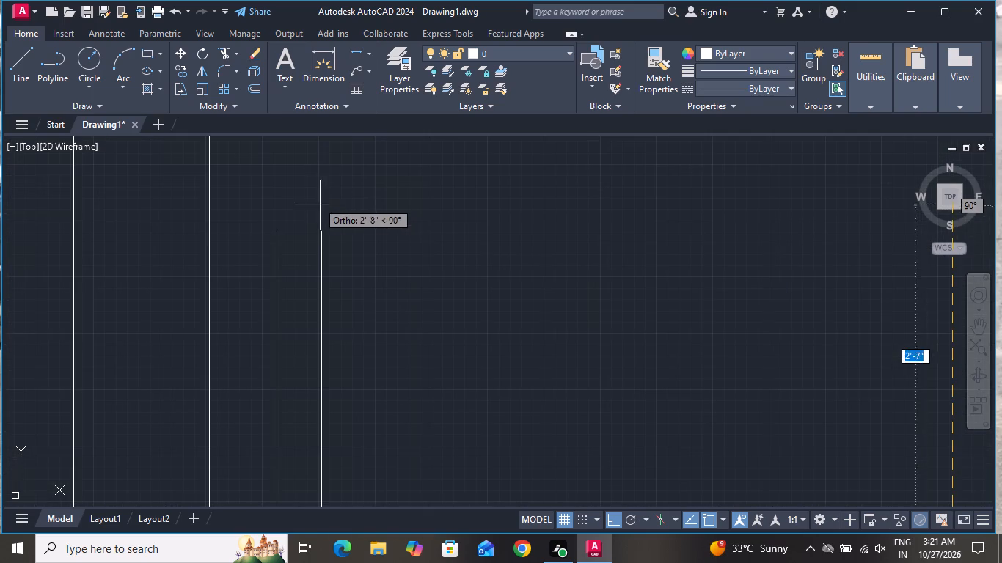
pyautogui.click(323, 232)
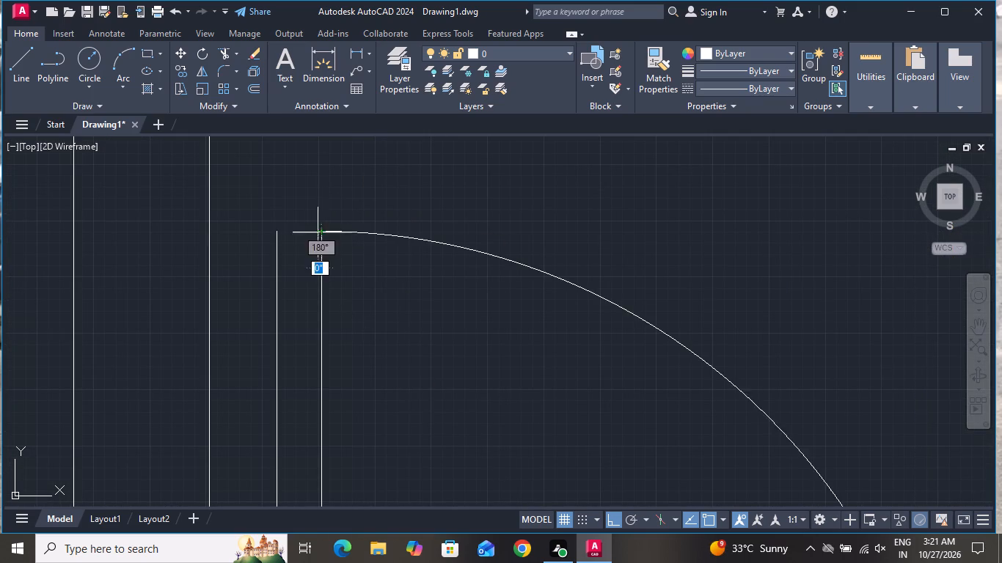
pyautogui.click(276, 232)
# Draw a 2" horizontal line joining the two leaf lines at the hinge end inside the wall below the upper middle room.
pyautogui.scroll(-5, 367, 205)
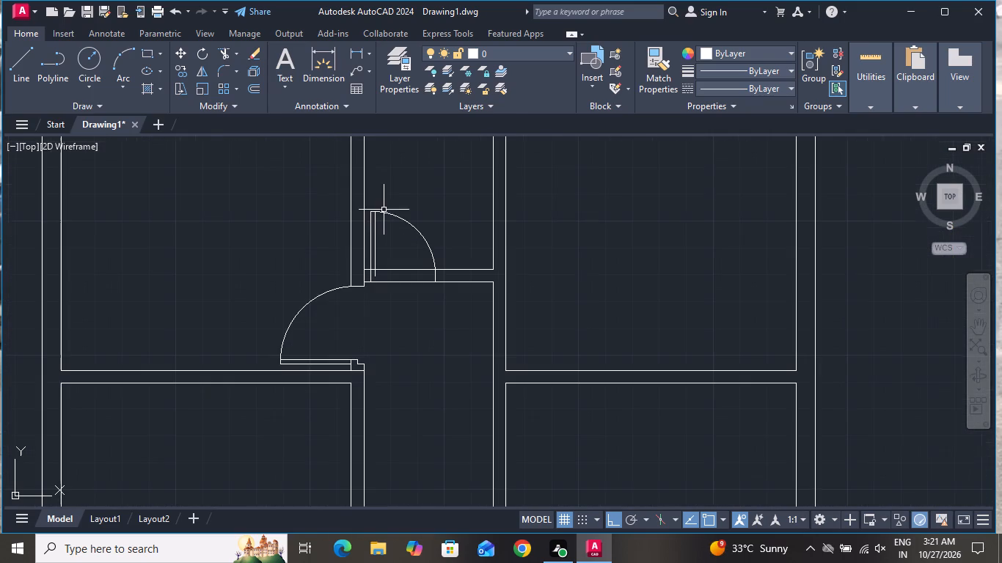
pyautogui.click(19, 71)
pyautogui.scroll(3, 369, 281)
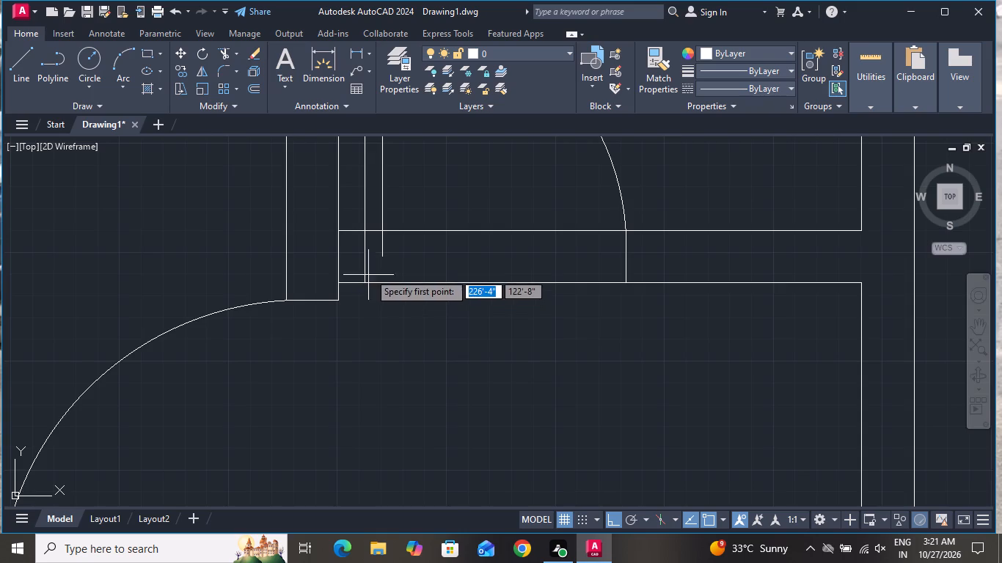
pyautogui.scroll(3, 377, 260)
pyautogui.click(391, 249)
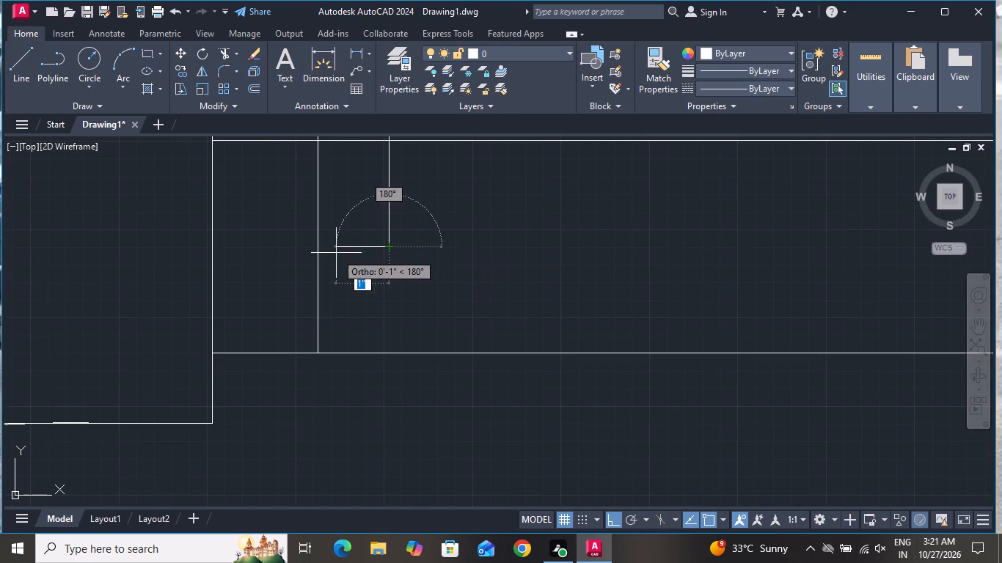
pyautogui.click(316, 246)
pyautogui.rightClick(316, 246)
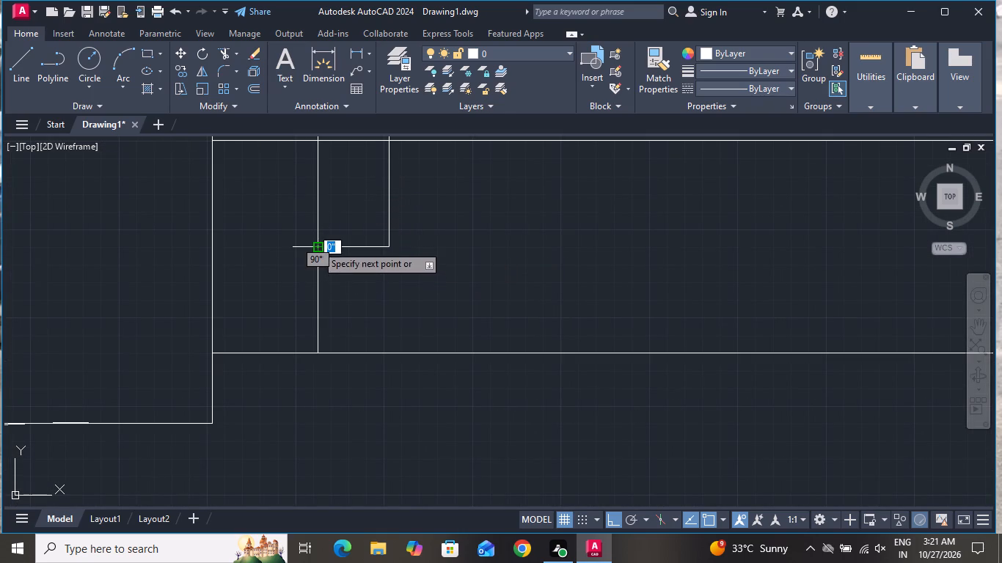
pyautogui.click(380, 267)
# Trim the left leaf line's overlap inside the wall and both wall lines across the upper middle room's door opening.
pyautogui.click(227, 54)
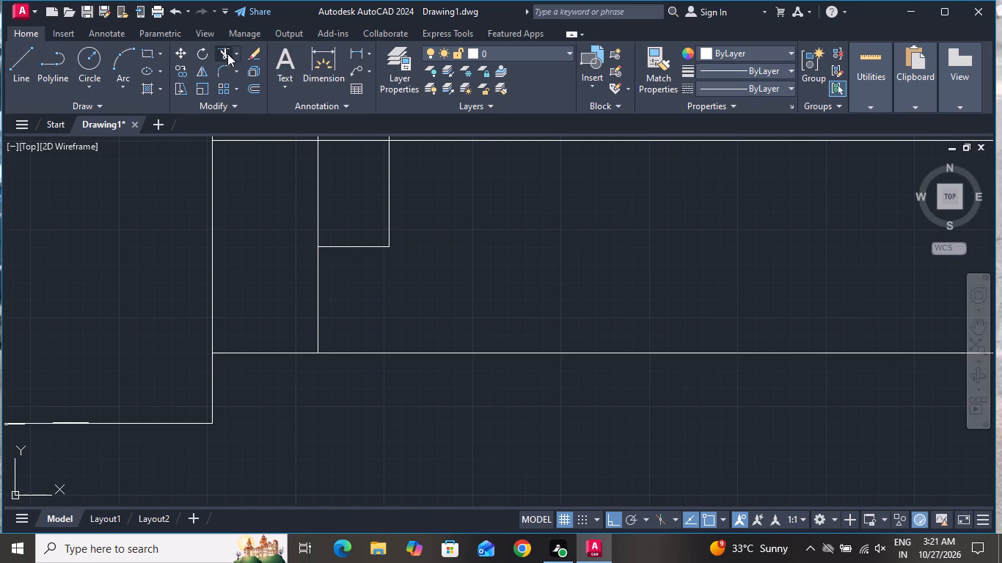
pyautogui.click(336, 161)
pyautogui.click(313, 183)
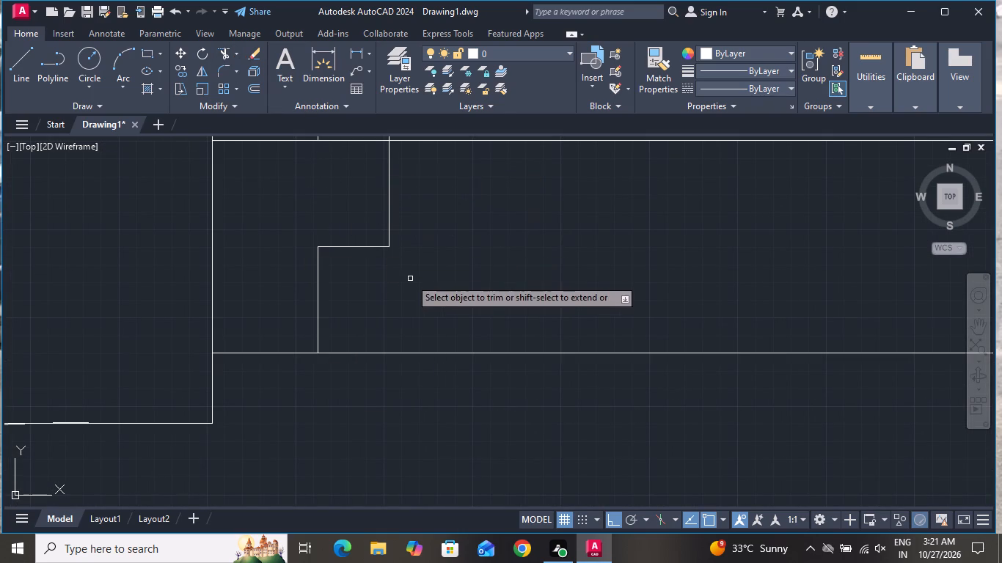
pyautogui.scroll(-4, 475, 317)
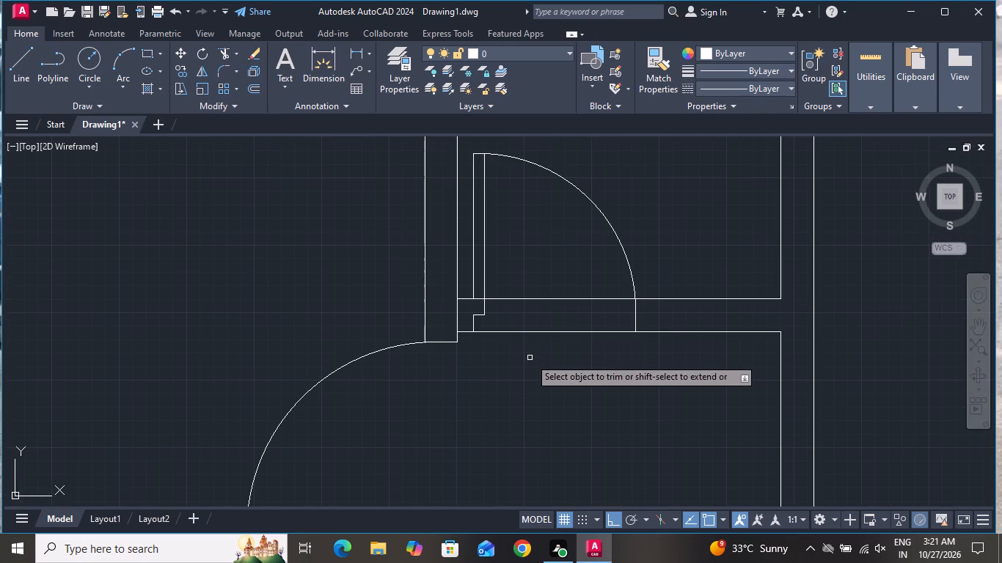
pyautogui.click(533, 356)
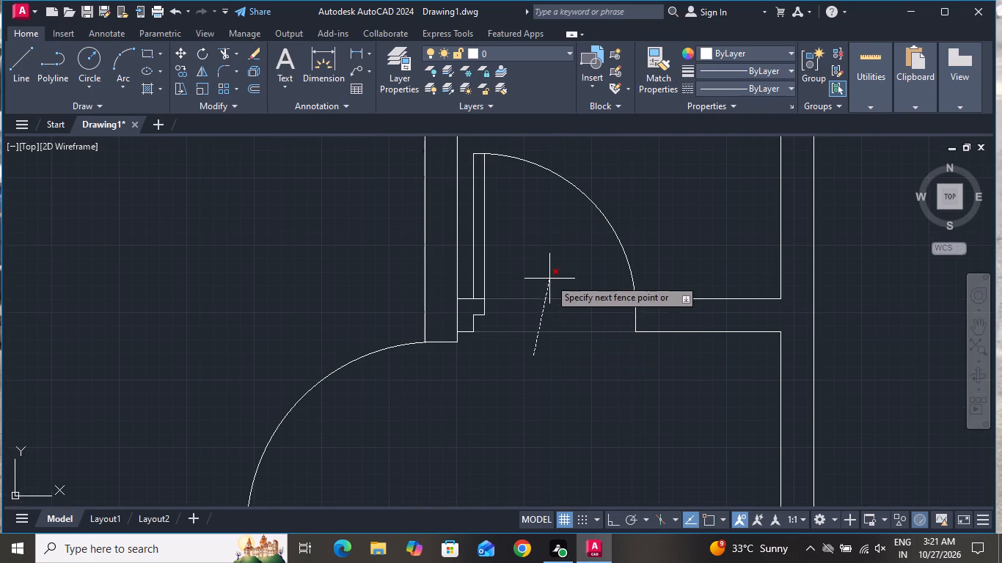
pyautogui.click(549, 262)
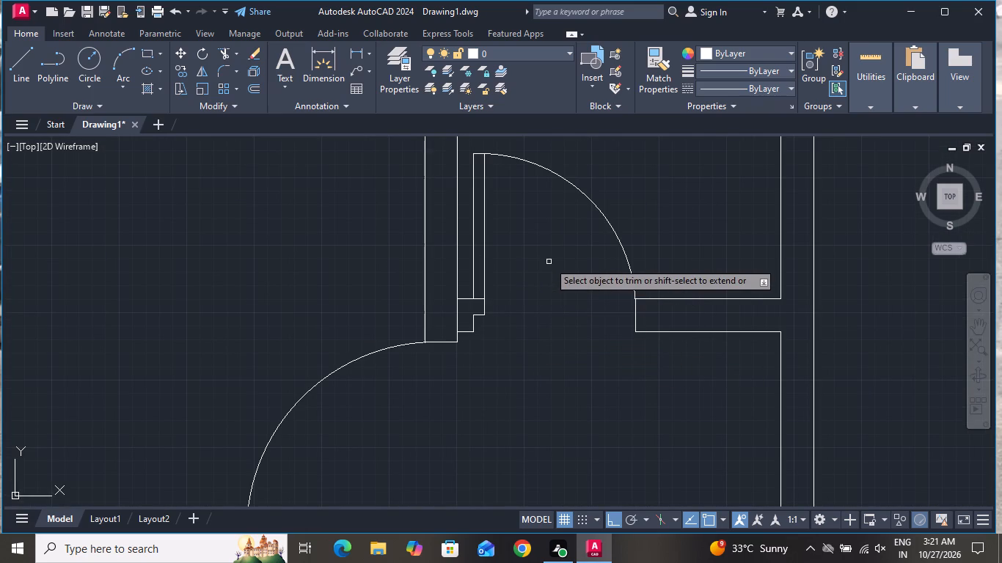
pyautogui.rightClick(549, 262)
pyautogui.click(558, 279)
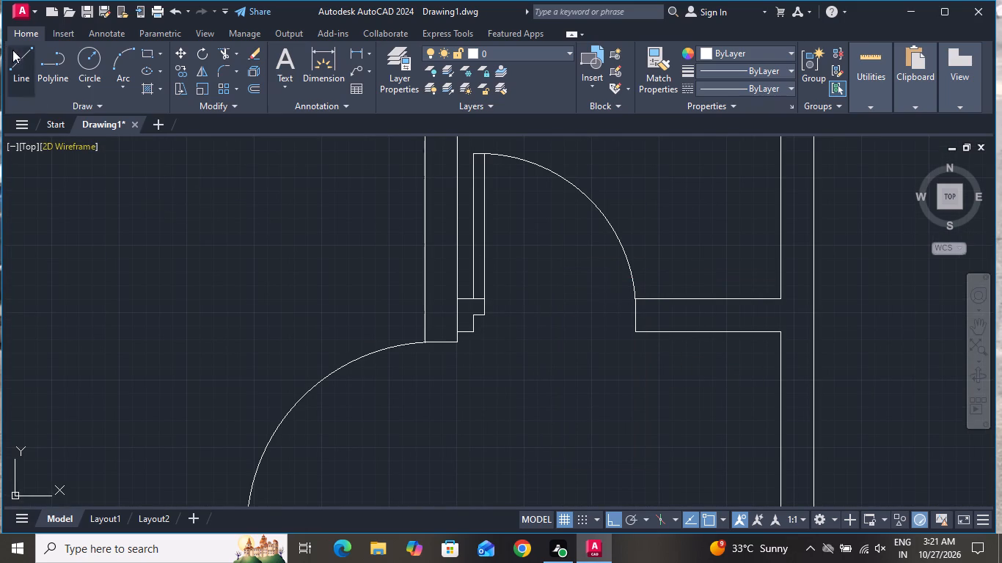
# Draw a 6" horizontal line across the right corridor wall, level with the upper line of the partition between the right-hand rooms.
pyautogui.click(18, 59)
pyautogui.scroll(-1, 91, 126)
pyautogui.scroll(-1, 134, 177)
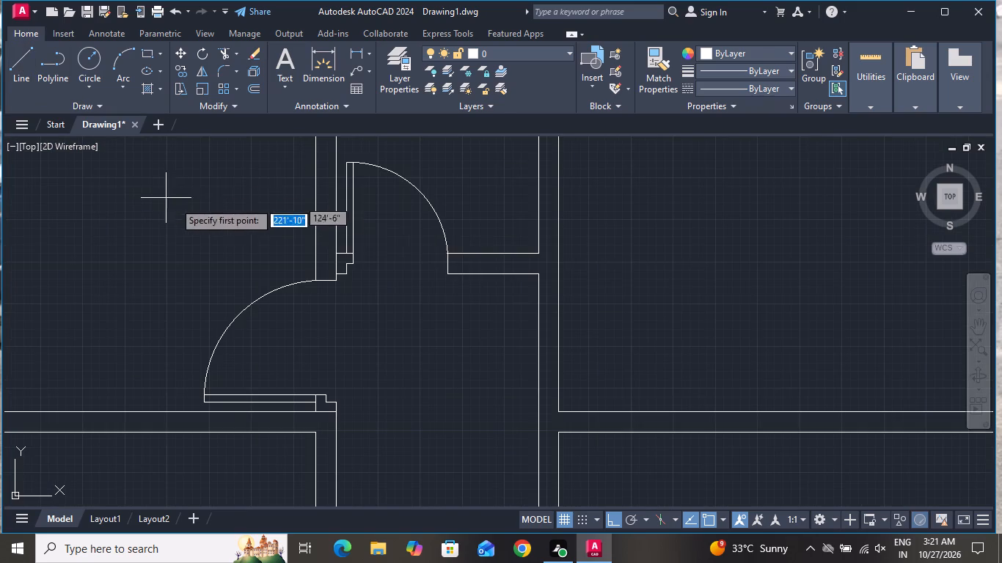
pyautogui.scroll(-1, 530, 275)
pyautogui.scroll(1, 544, 362)
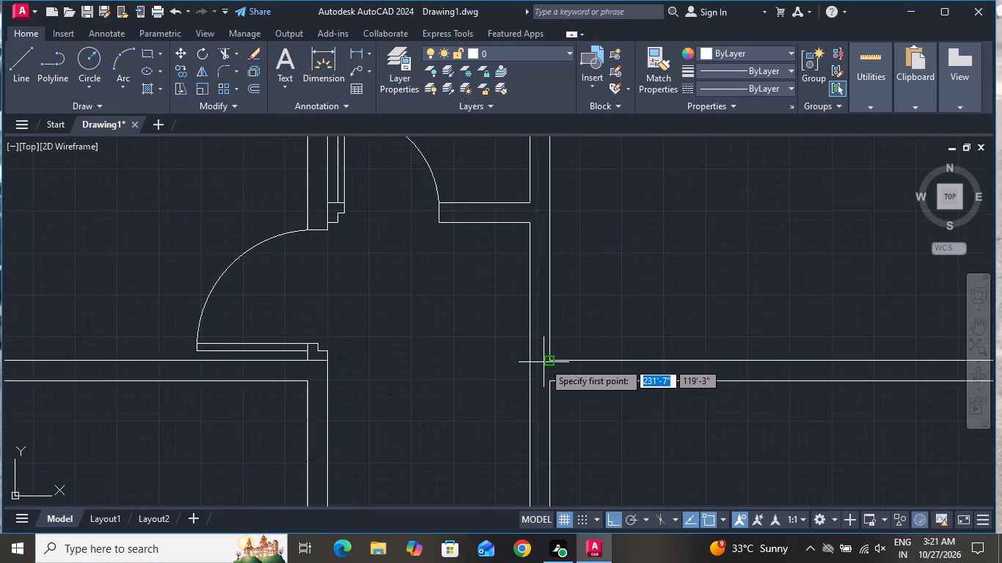
pyautogui.scroll(1, 544, 362)
pyautogui.click(549, 359)
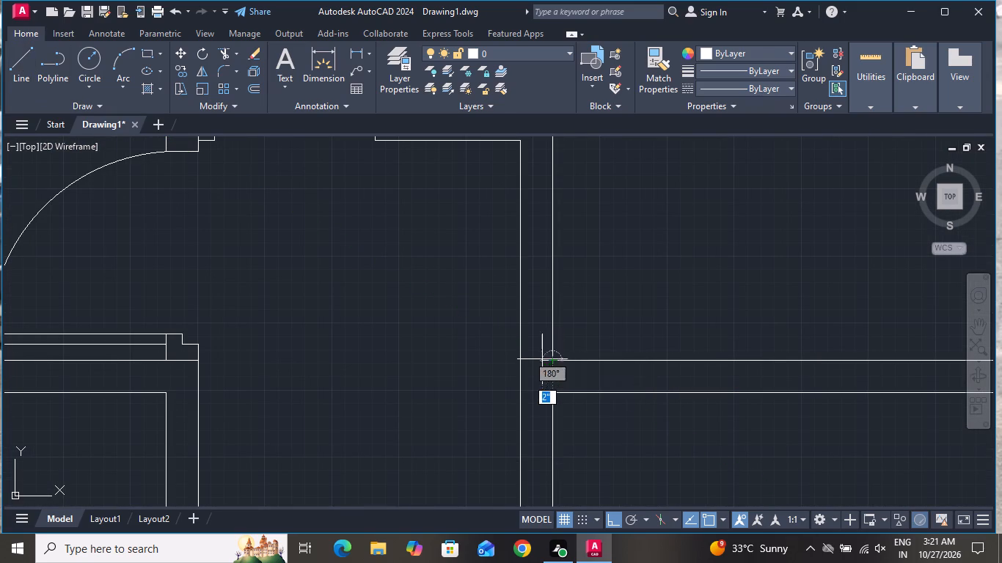
pyautogui.click(521, 362)
pyautogui.rightClick(523, 363)
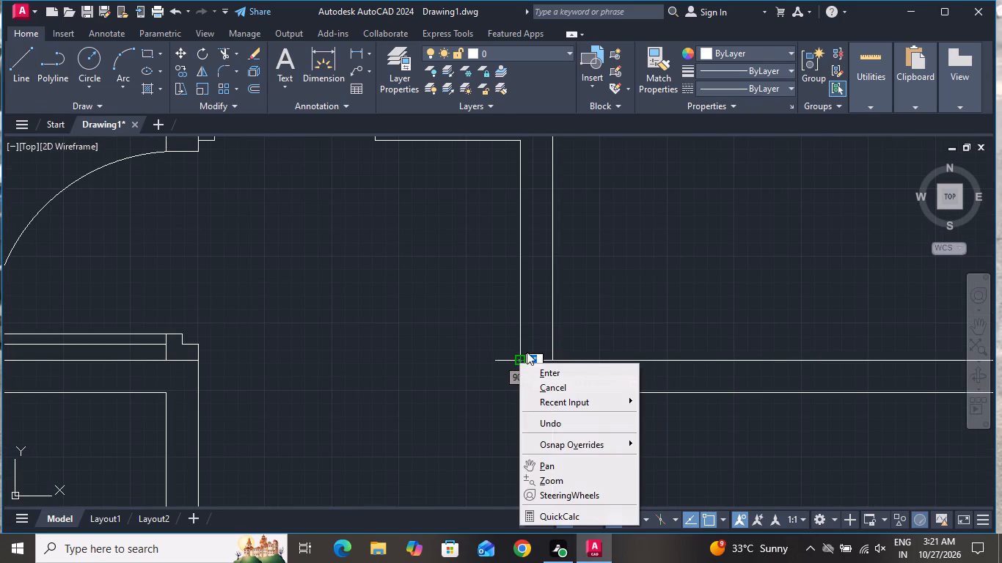
pyautogui.click(541, 386)
# Offset the short line across the right corridor wall 3" upward as a door jamb.
pyautogui.scroll(-2, 522, 387)
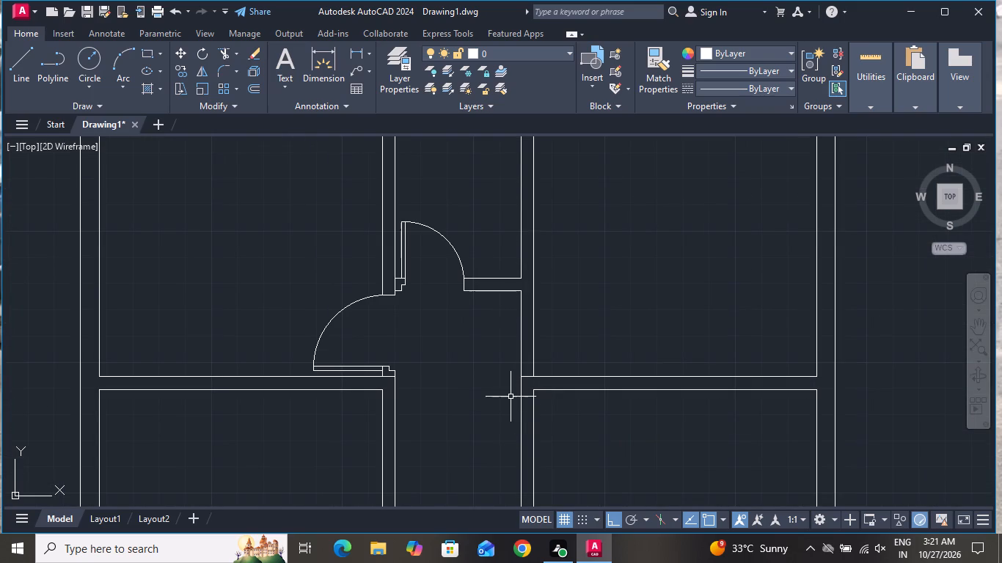
pyautogui.write('o 3')
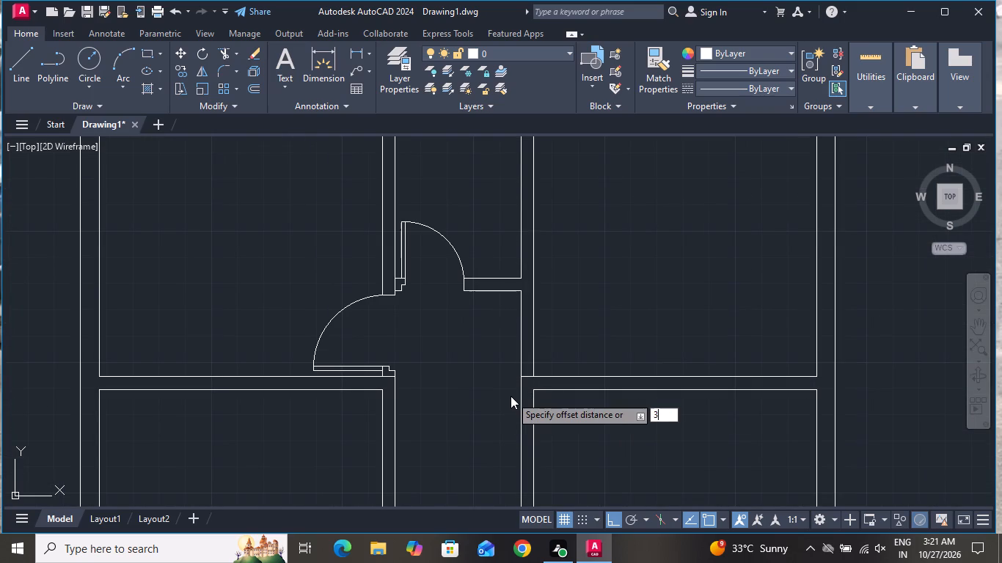
pyautogui.hotkey('shift', '"')
pyautogui.press('Return')
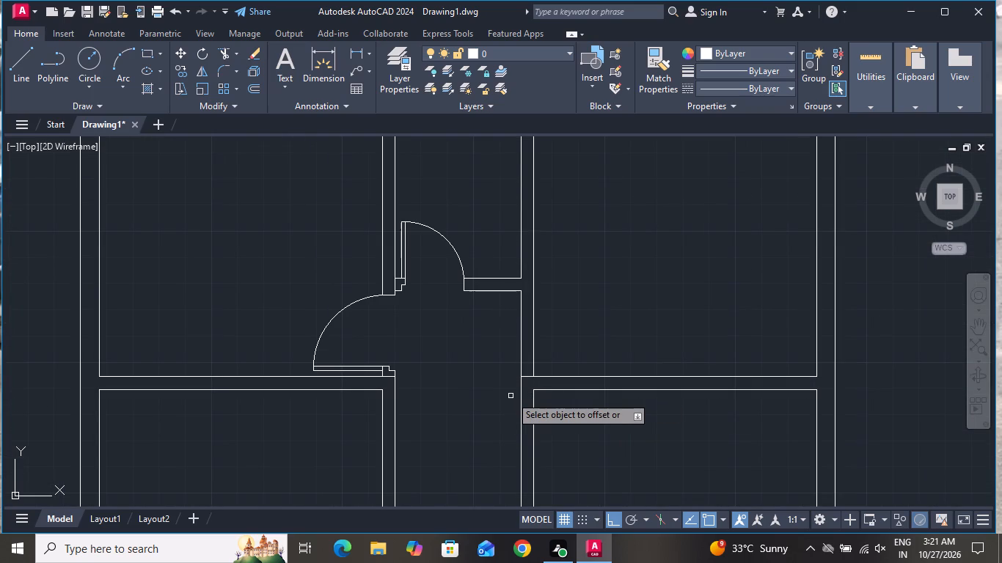
pyautogui.scroll(1, 482, 449)
pyautogui.scroll(1, 544, 333)
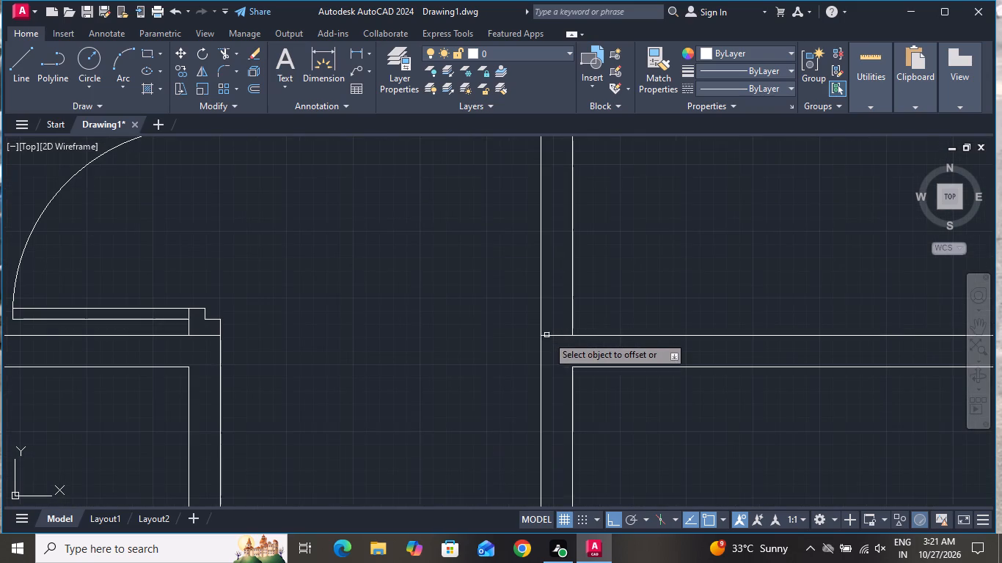
pyautogui.click(549, 333)
pyautogui.click(568, 334)
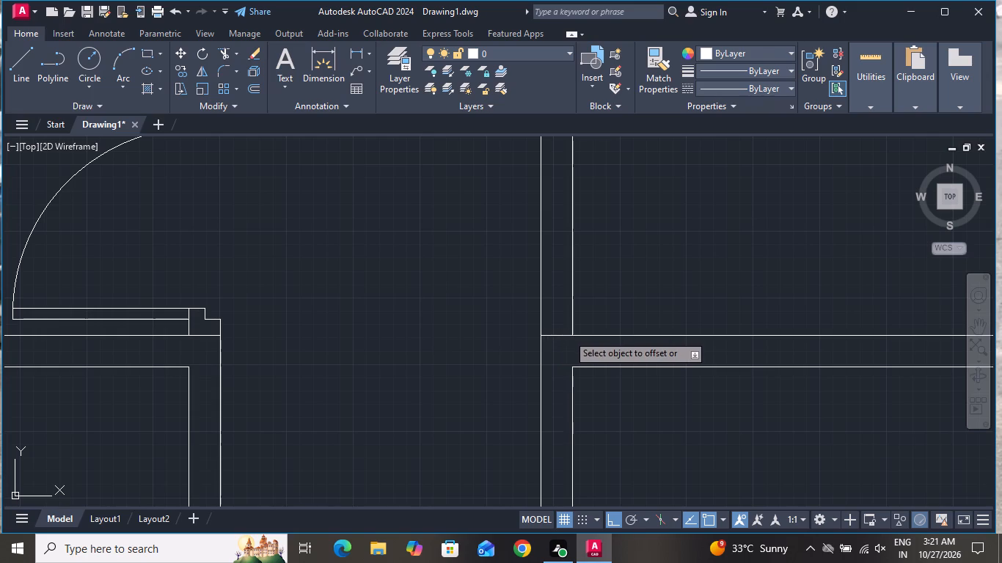
pyautogui.click(566, 326)
pyautogui.rightClick(589, 301)
pyautogui.click(612, 318)
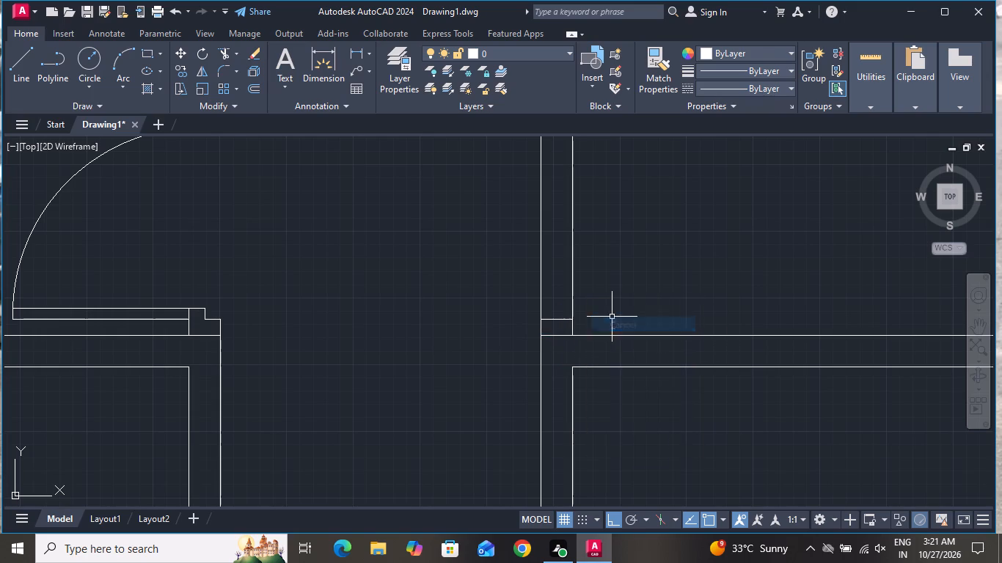
# Offset the lower door jamb line in the right corridor wall 3' upward to mark the opening's other jamb.
pyautogui.scroll(-3, 613, 335)
pyautogui.scroll(2, 654, 284)
pyautogui.press('o')
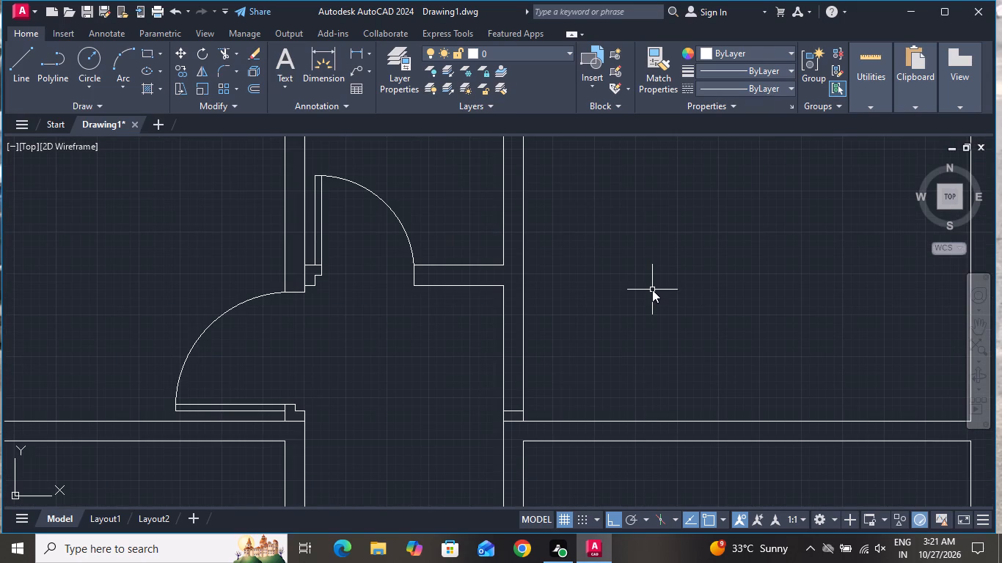
pyautogui.press('space')
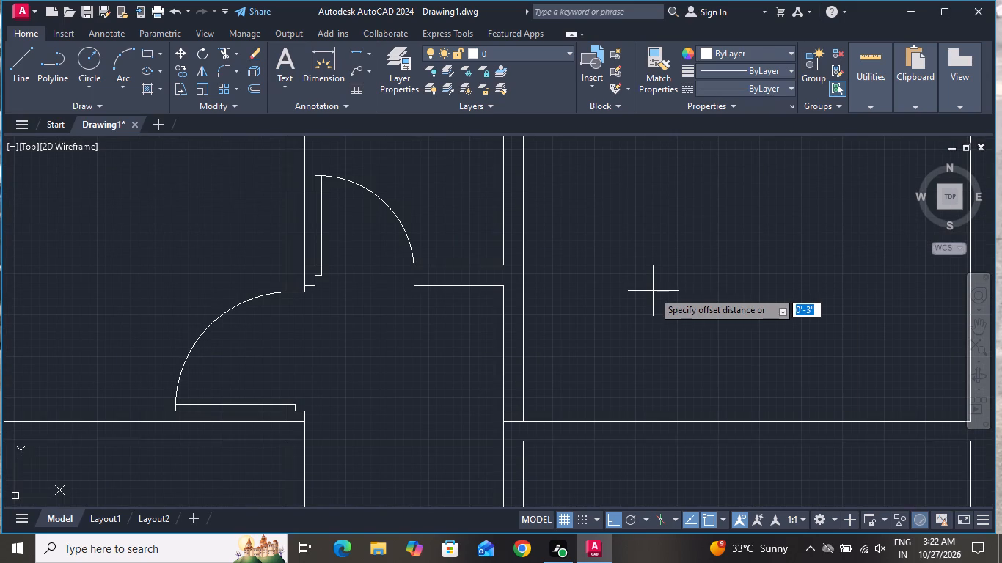
pyautogui.press('3')
pyautogui.press("'")
pyautogui.press('Return')
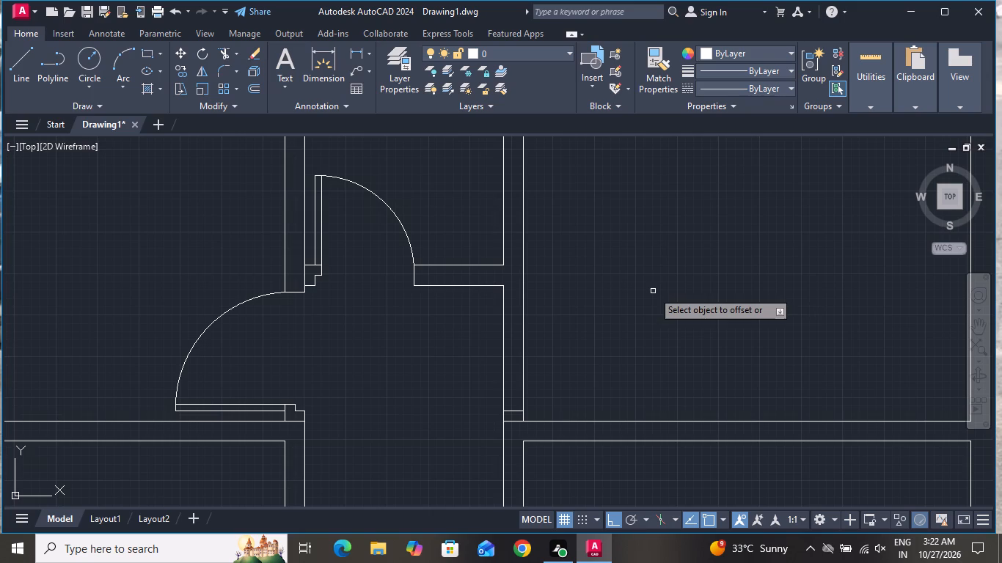
pyautogui.click(514, 411)
pyautogui.click(511, 364)
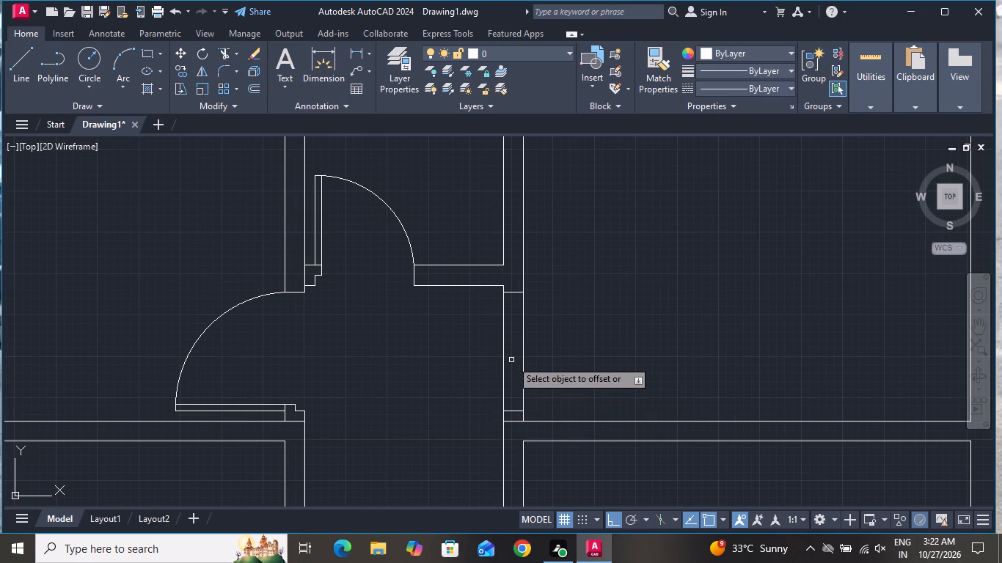
pyautogui.rightClick(529, 355)
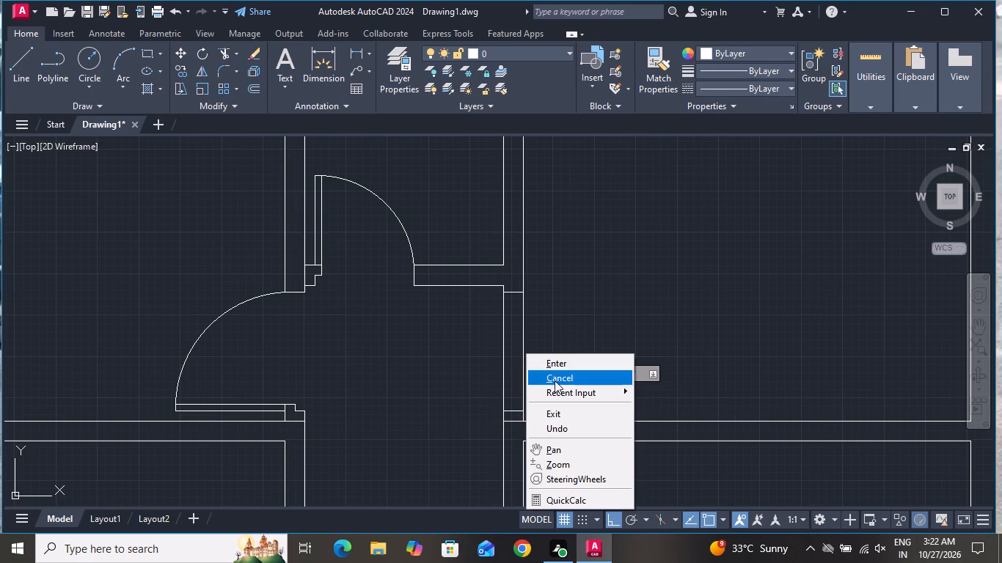
pyautogui.click(555, 380)
# Draw a 3' horizontal polyline from the lower jamb's midpoint into the upper right room as the door leaf.
pyautogui.click(35, 68)
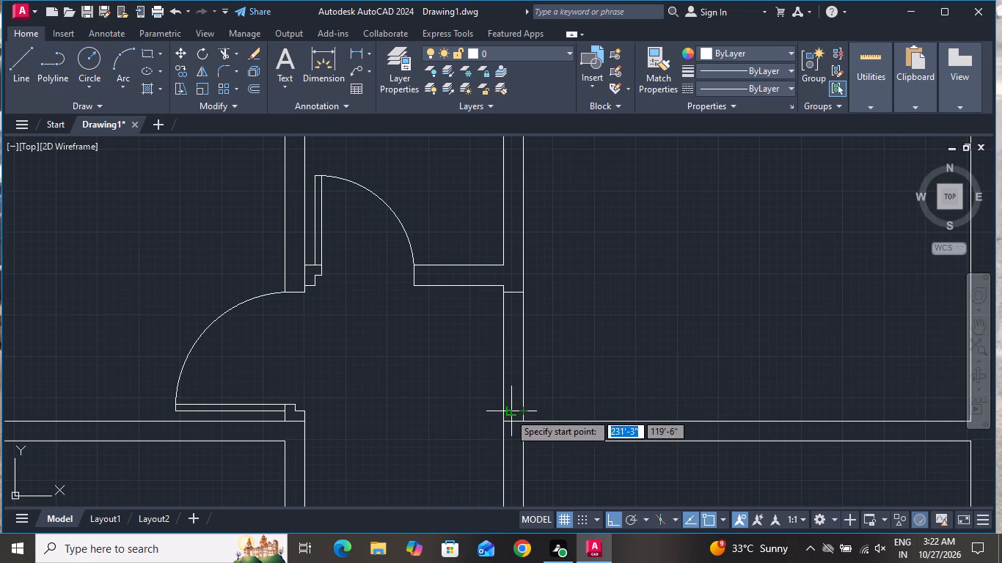
pyautogui.moveTo(509, 413); pyautogui.dragTo(533, 395)
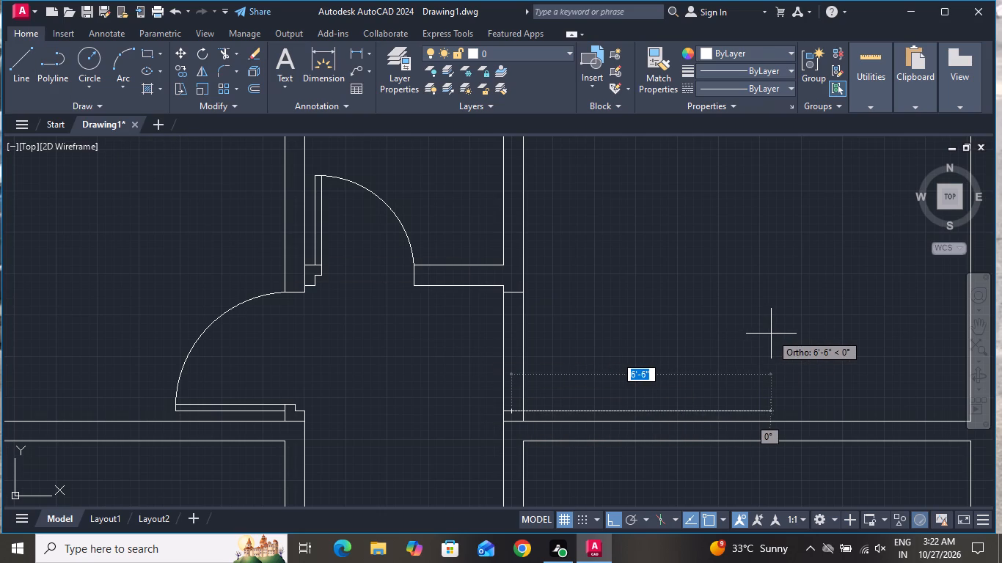
pyautogui.press('4')
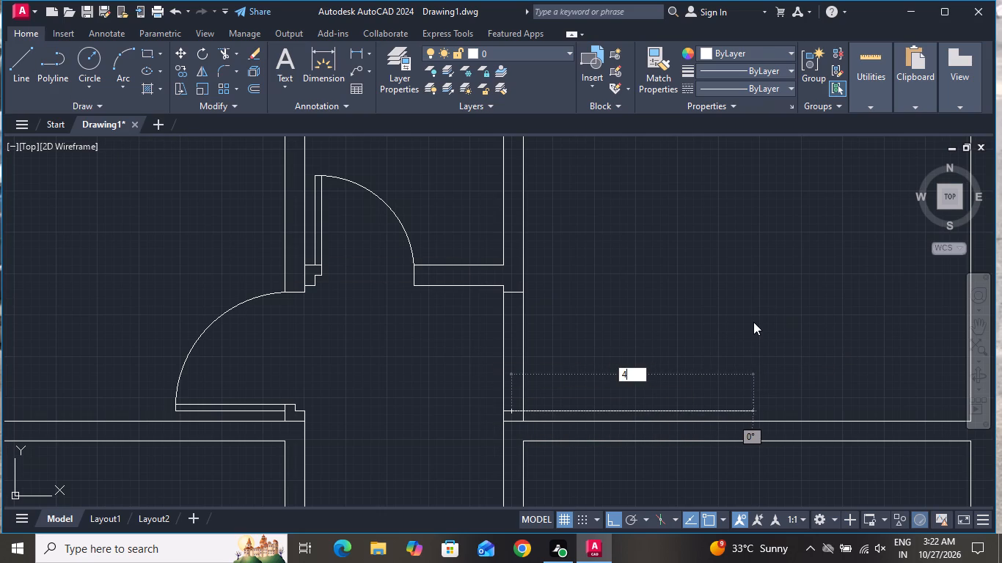
pyautogui.press('BackSpace')
pyautogui.press('3')
pyautogui.press("'")
pyautogui.press('Return')
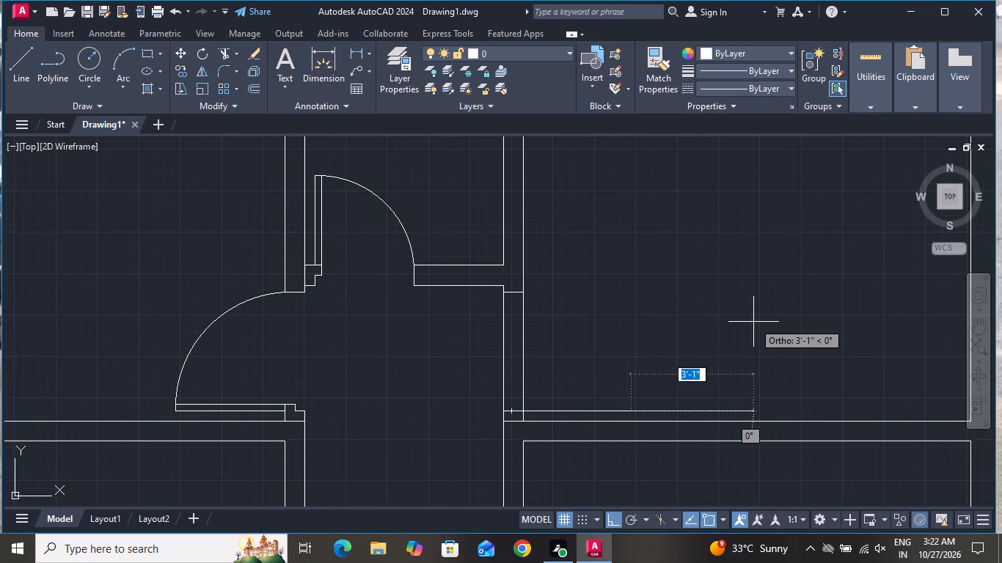
pyautogui.rightClick(708, 269)
pyautogui.rightClick(722, 289)
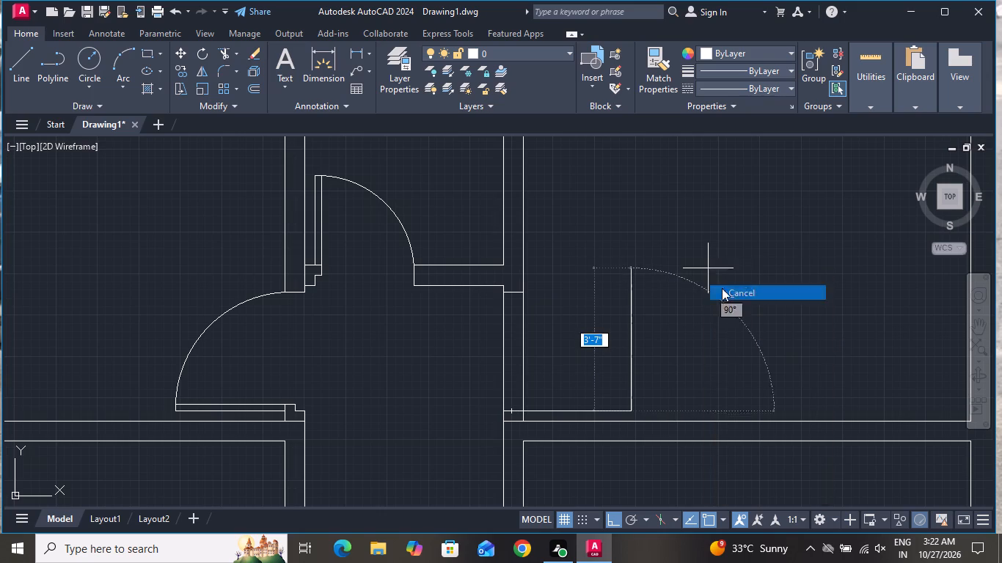
# Offset the upper right room's door leaf line 2" upward to give the leaf its thickness.
pyautogui.press('o')
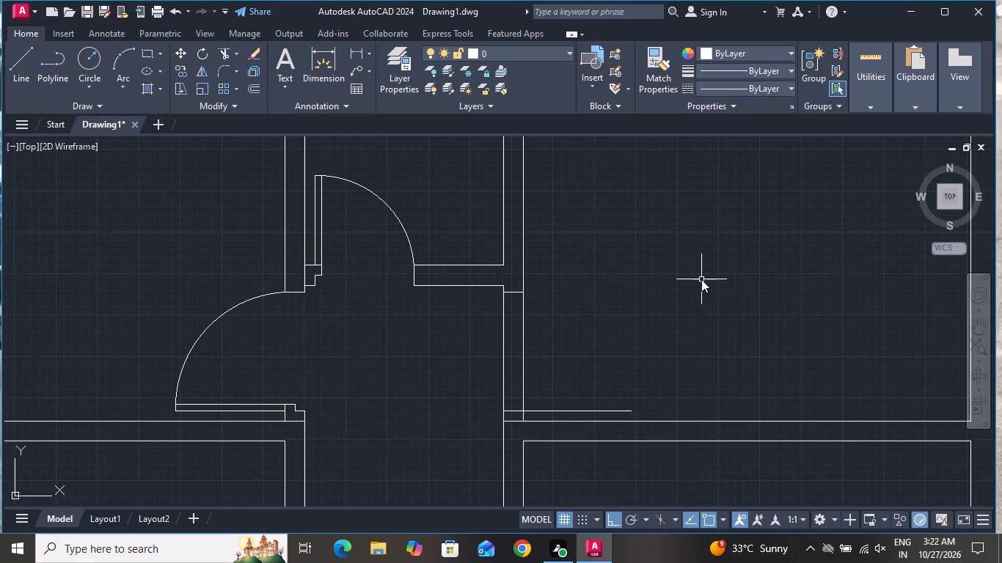
pyautogui.press('space')
pyautogui.press('2')
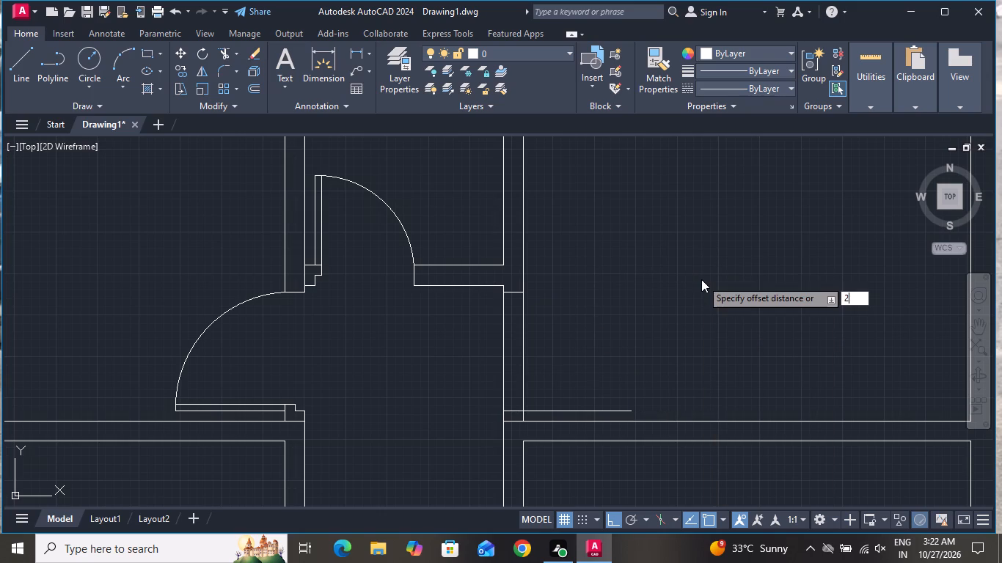
pyautogui.hotkey('shift', '"')
pyautogui.press('Return')
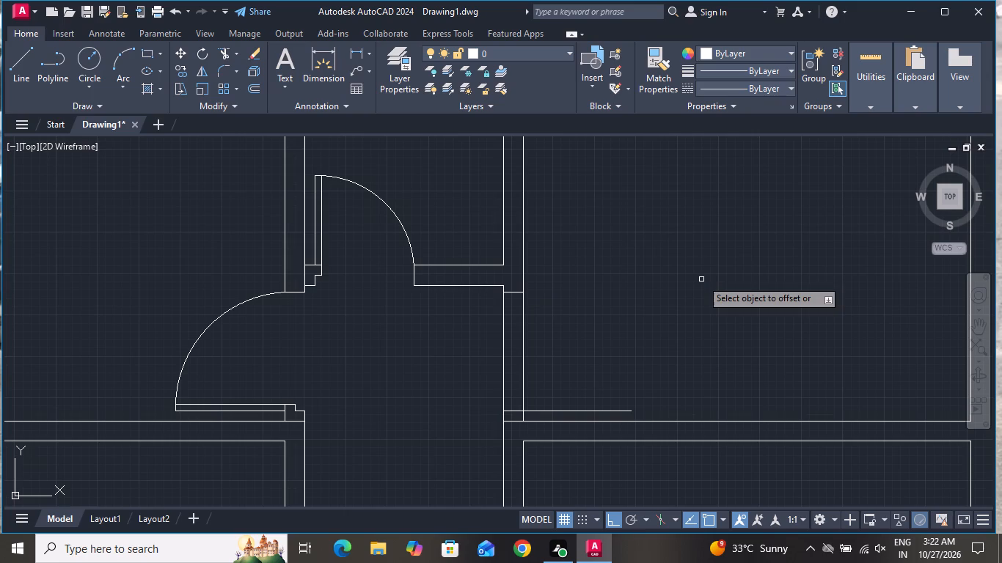
pyautogui.click(558, 409)
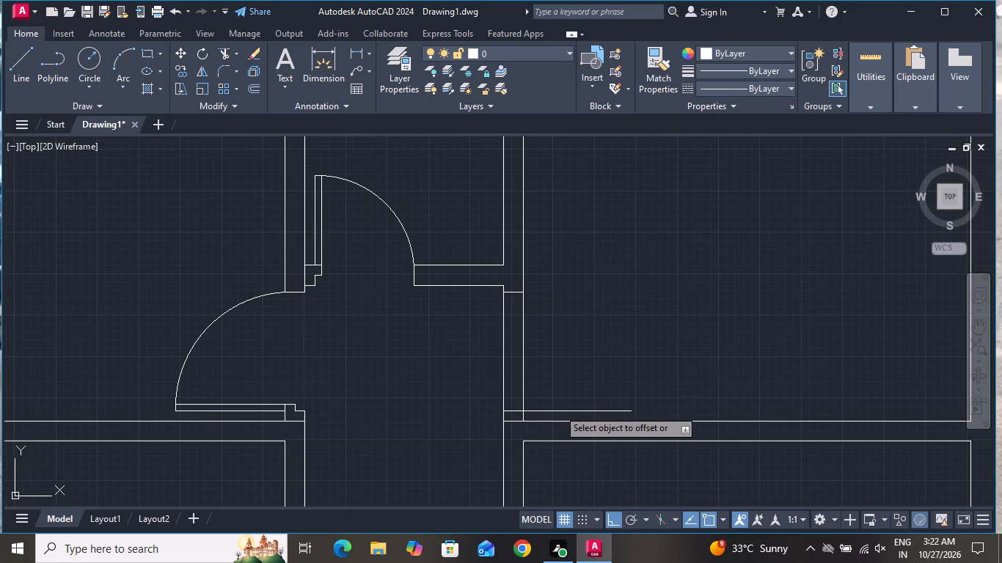
pyautogui.click(560, 410)
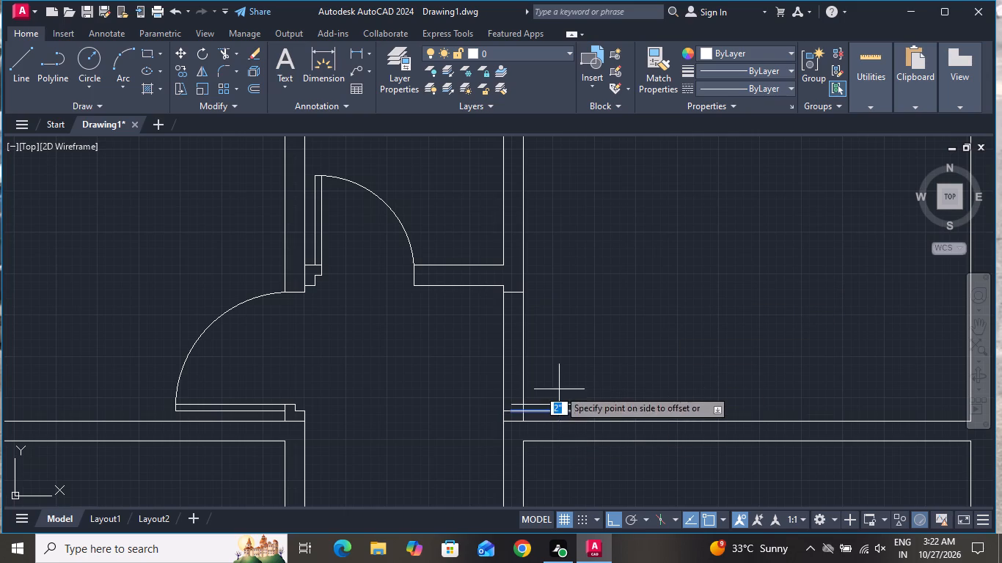
pyautogui.click(559, 386)
pyautogui.rightClick(559, 374)
pyautogui.click(581, 397)
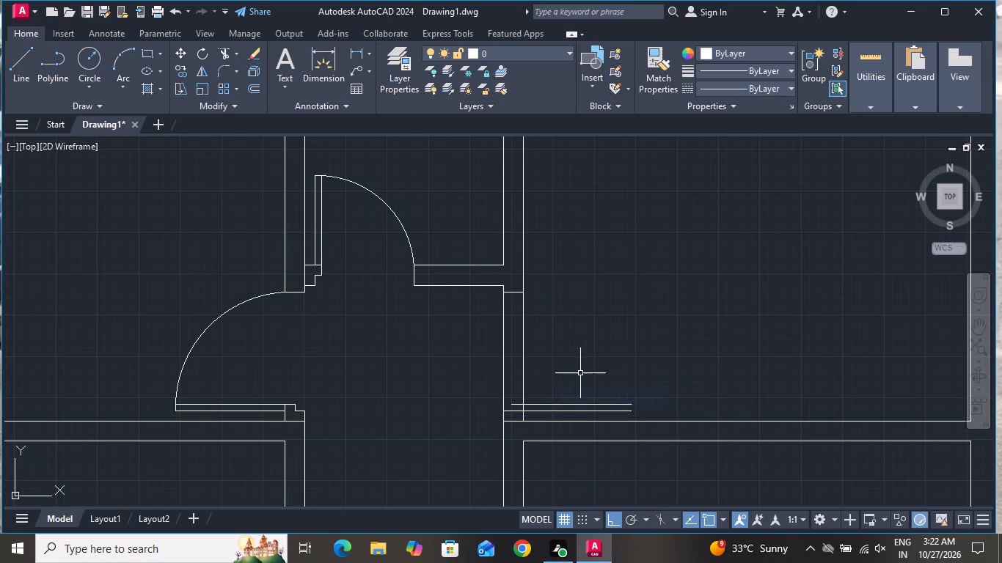
# Draw the door swing arc from the upper jamb's midpoint to the free end of the upper right room's leaf.
pyautogui.write('a')
pyautogui.press('space')
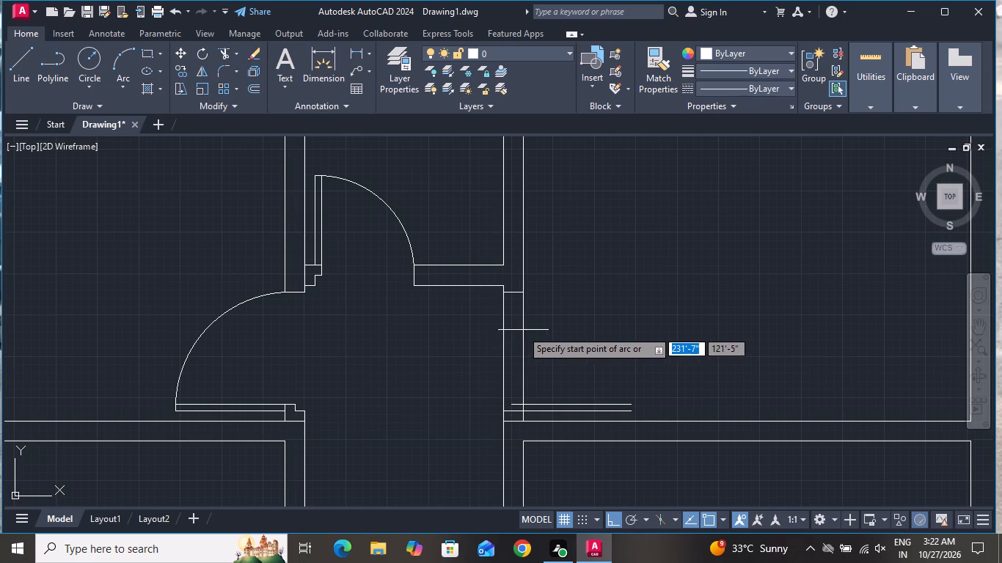
pyautogui.click(515, 293)
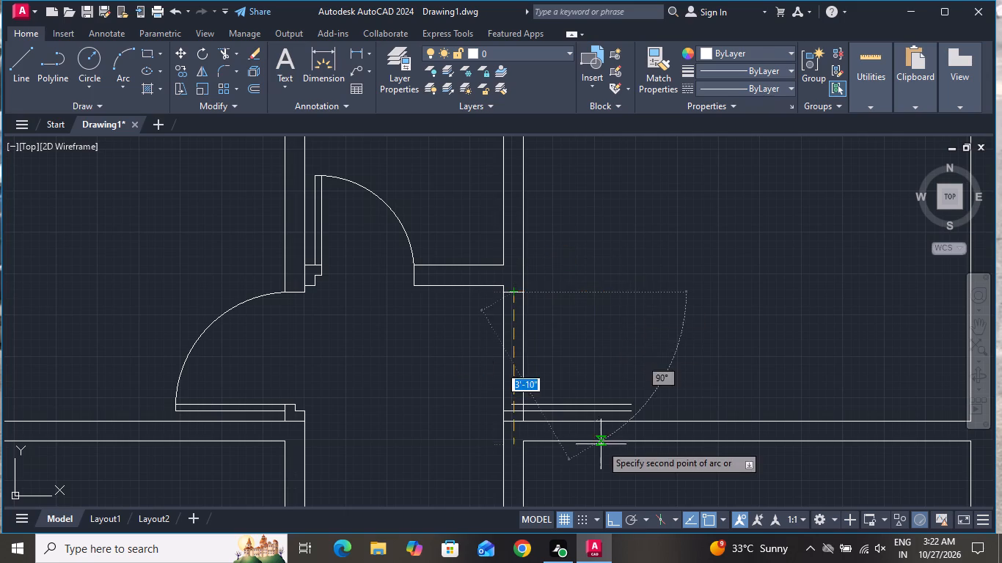
pyautogui.click(628, 403)
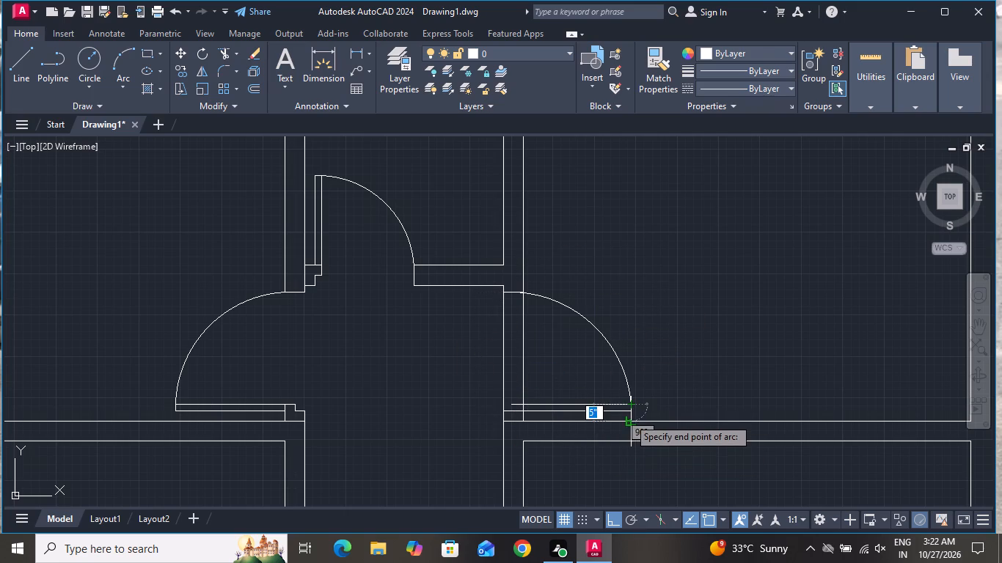
pyautogui.click(631, 409)
# Draw a 2" vertical line joining the two leaf lines at the hinge end inside the right corridor wall.
pyautogui.scroll(-1, 683, 331)
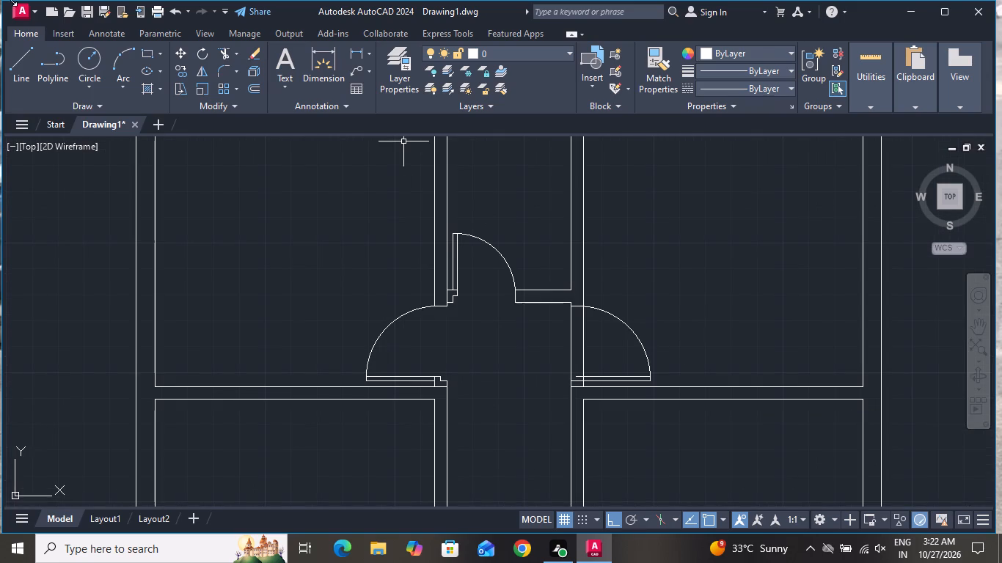
pyautogui.click(10, 51)
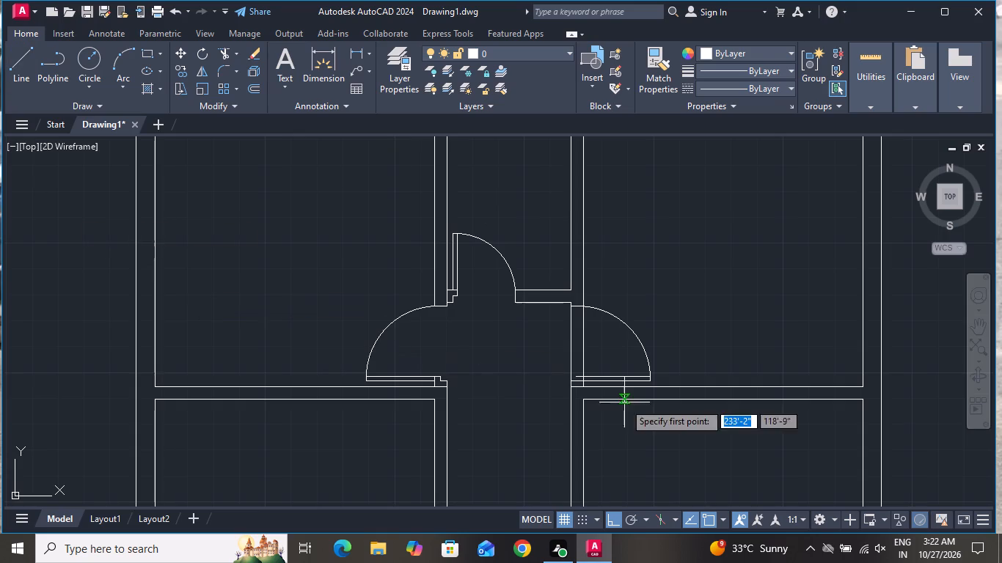
pyautogui.scroll(3, 623, 374)
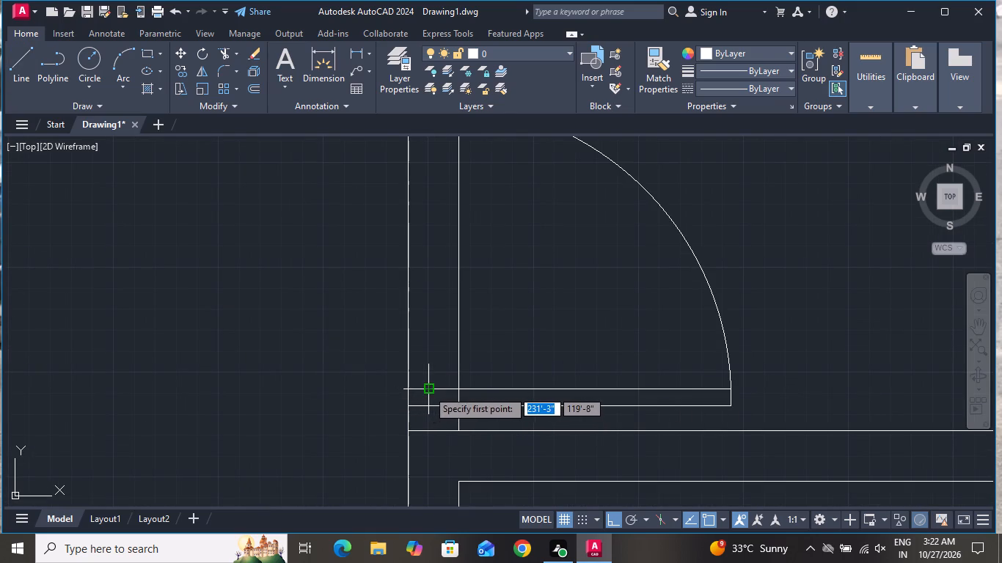
pyautogui.click(427, 388)
pyautogui.click(431, 408)
pyautogui.rightClick(431, 408)
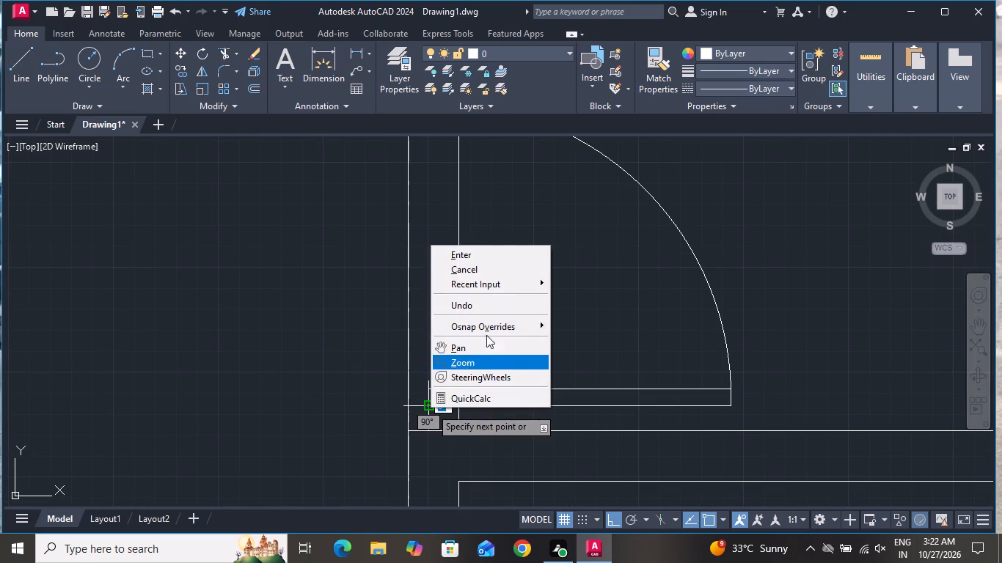
pyautogui.click(492, 271)
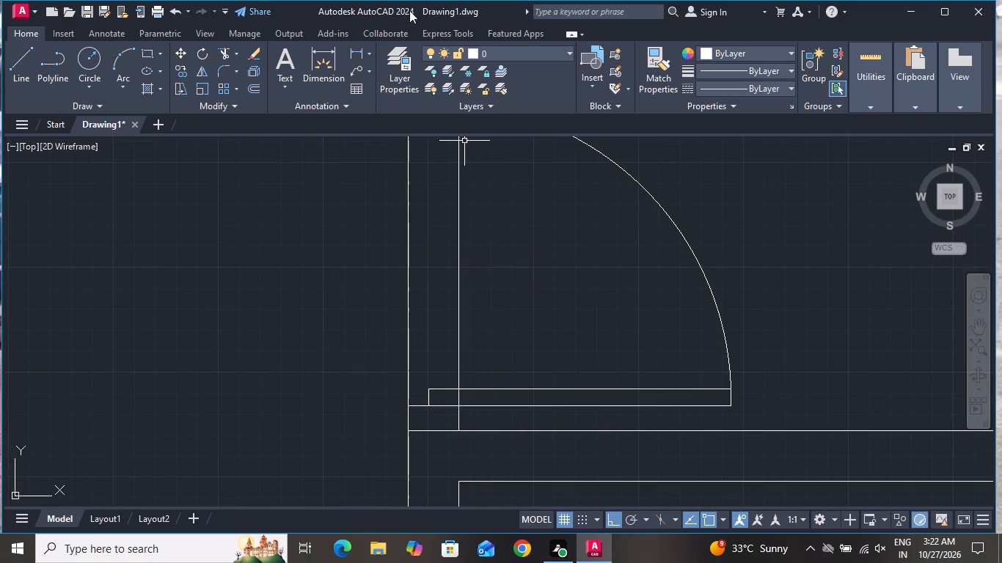
# Trim the lower leaf line's overlap inside the wall and both wall lines across the upper right room's door opening.
pyautogui.click(228, 47)
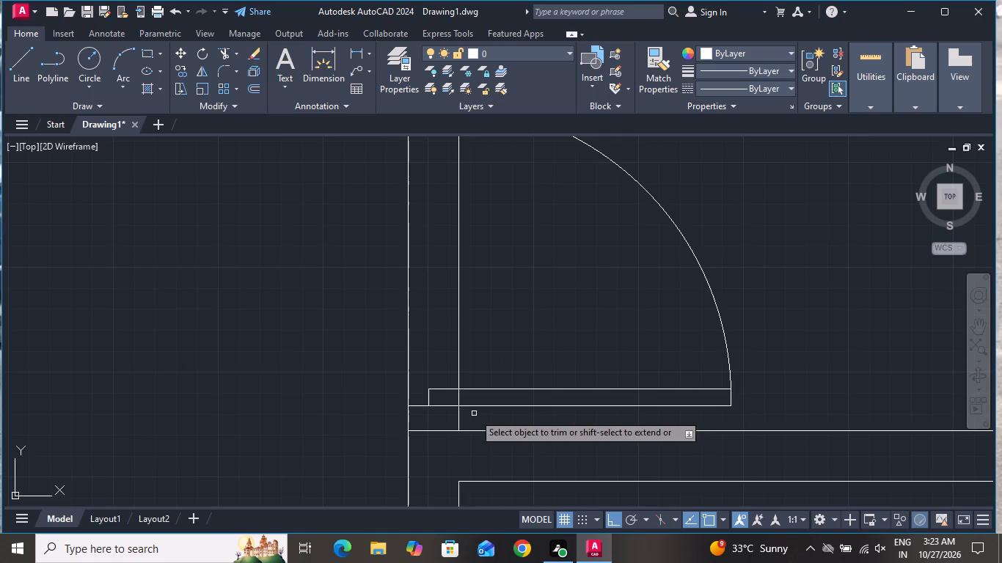
pyautogui.scroll(3, 433, 422)
pyautogui.click(461, 397)
pyautogui.click(480, 314)
pyautogui.scroll(-4, 502, 375)
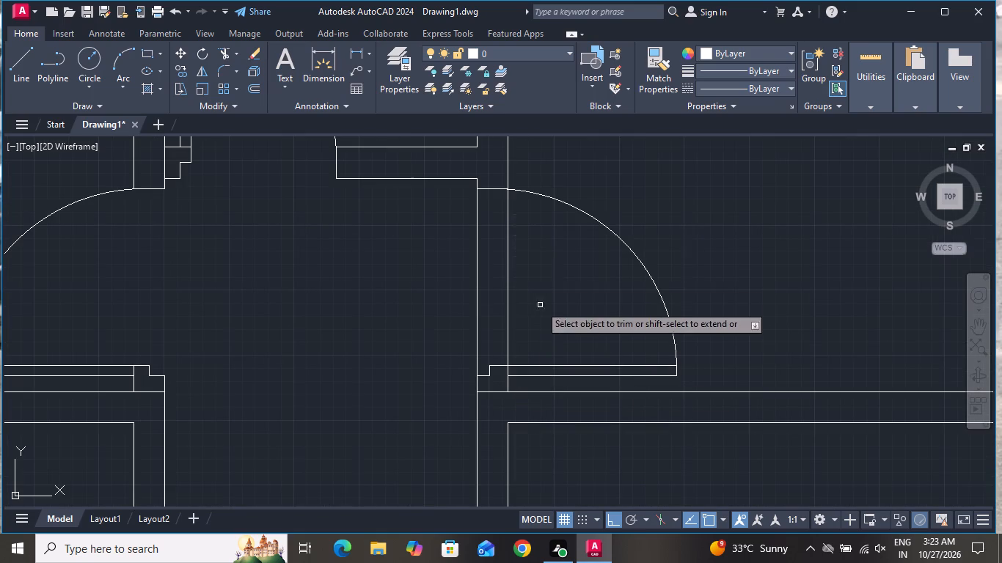
pyautogui.click(540, 280)
pyautogui.click(425, 255)
pyautogui.rightClick(436, 291)
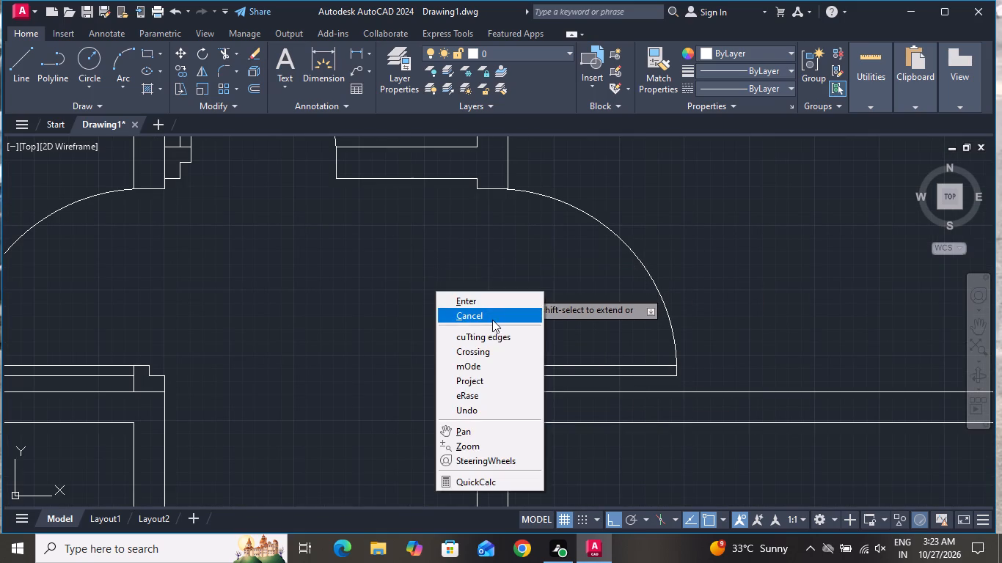
pyautogui.click(492, 320)
# Draw a 6" vertical line across the end of the second left-hand partition from the top, where it meets the corridor wall.
pyautogui.scroll(-4, 492, 320)
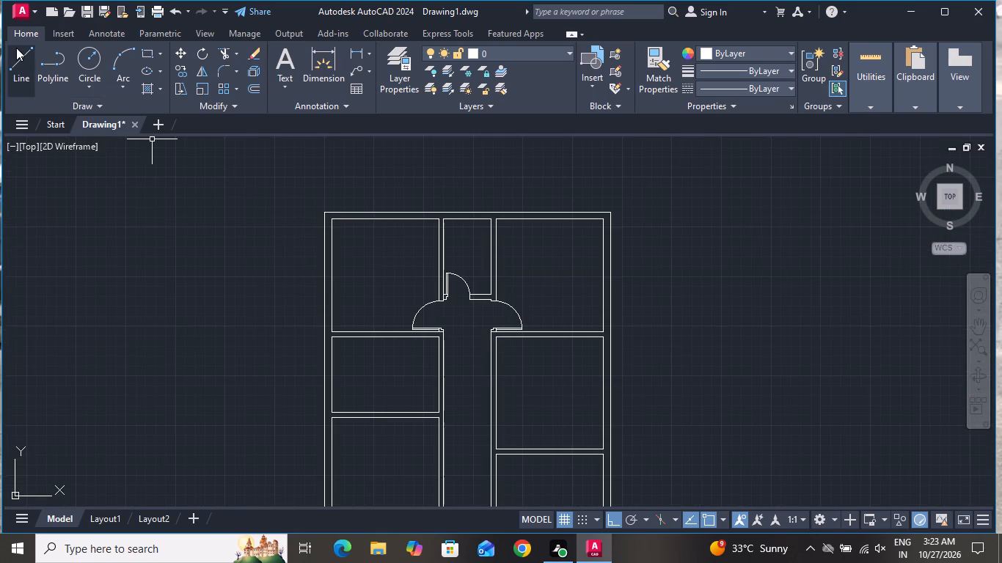
pyautogui.click(16, 54)
pyautogui.scroll(-1, 210, 273)
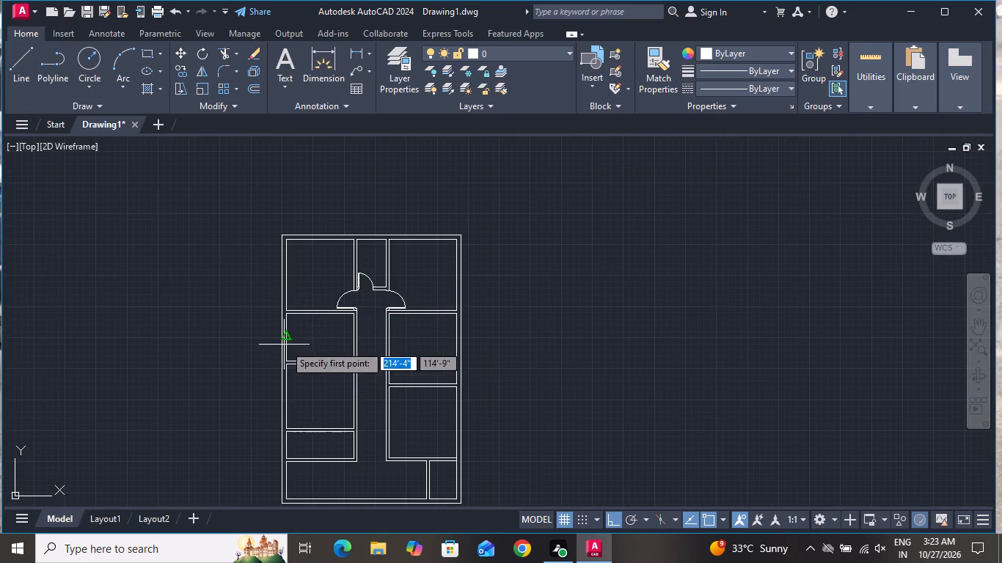
pyautogui.scroll(4, 334, 367)
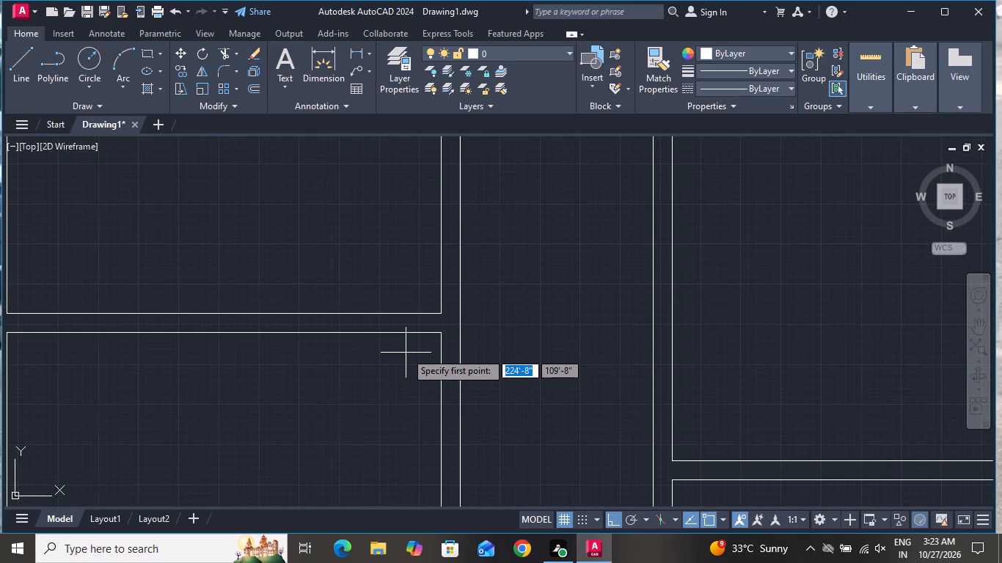
pyautogui.click(442, 310)
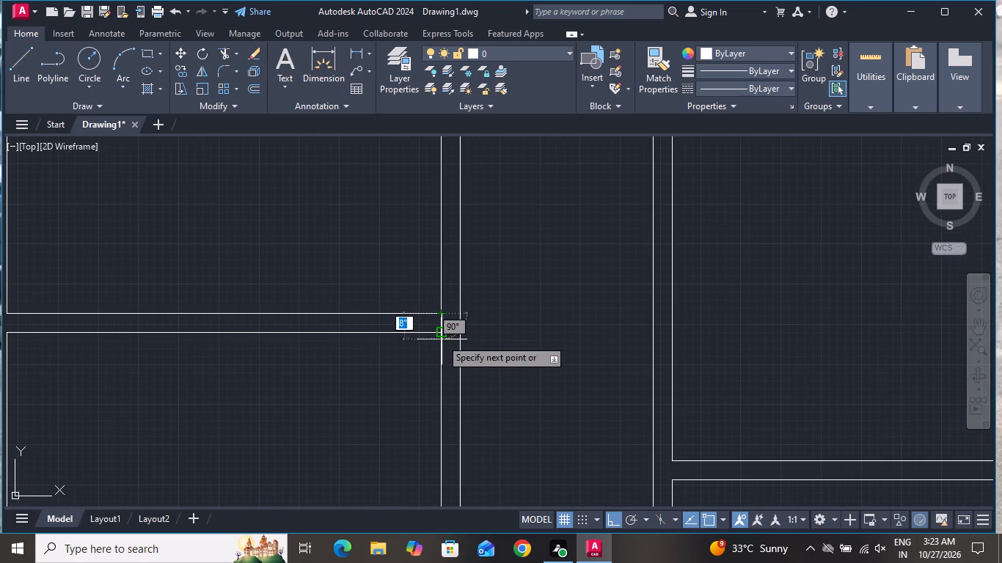
pyautogui.click(440, 329)
pyautogui.rightClick(441, 328)
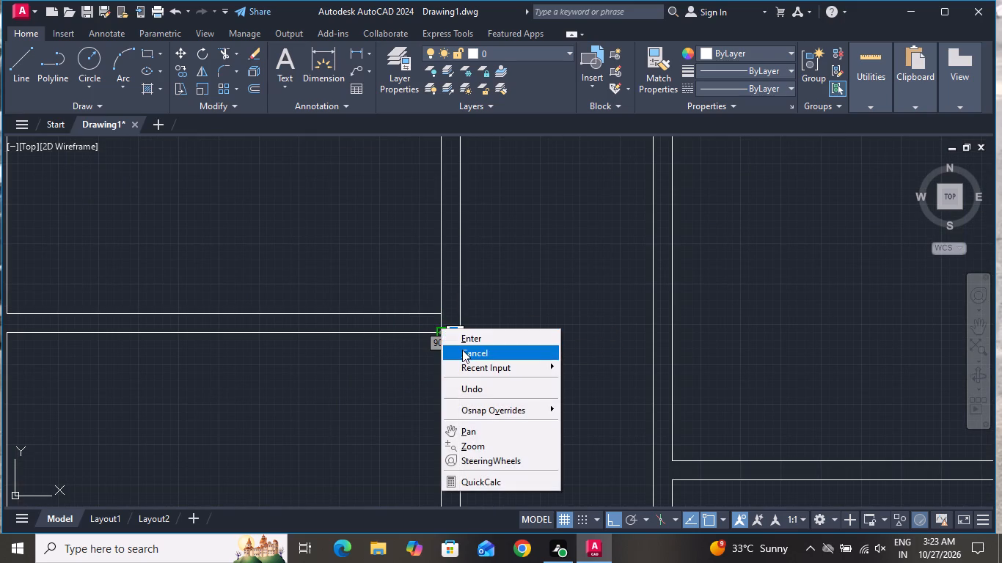
pyautogui.click(462, 350)
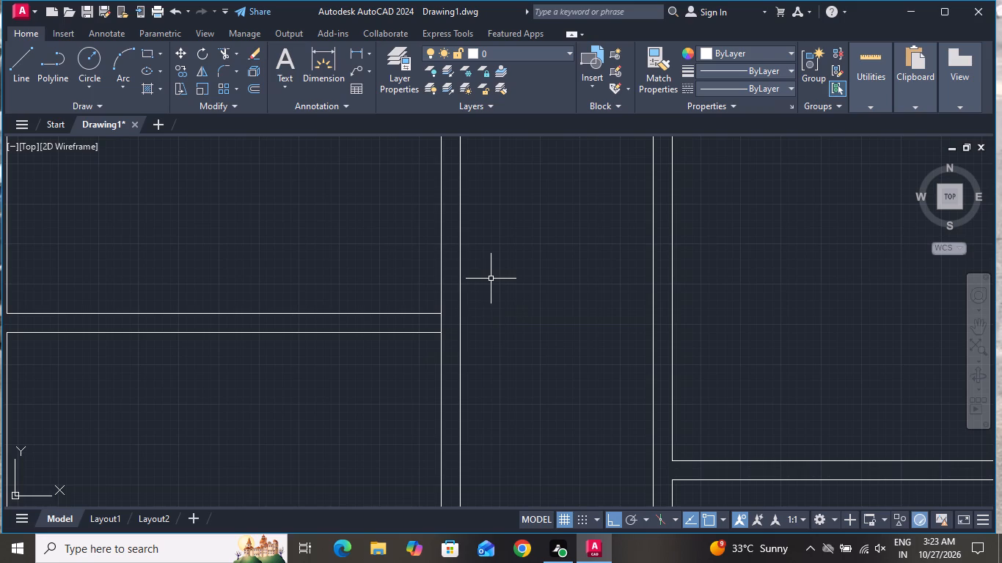
# Offset the short end line of the second left-hand partition 3" leftward, away from the corridor wall.
pyautogui.press('o')
pyautogui.press('space')
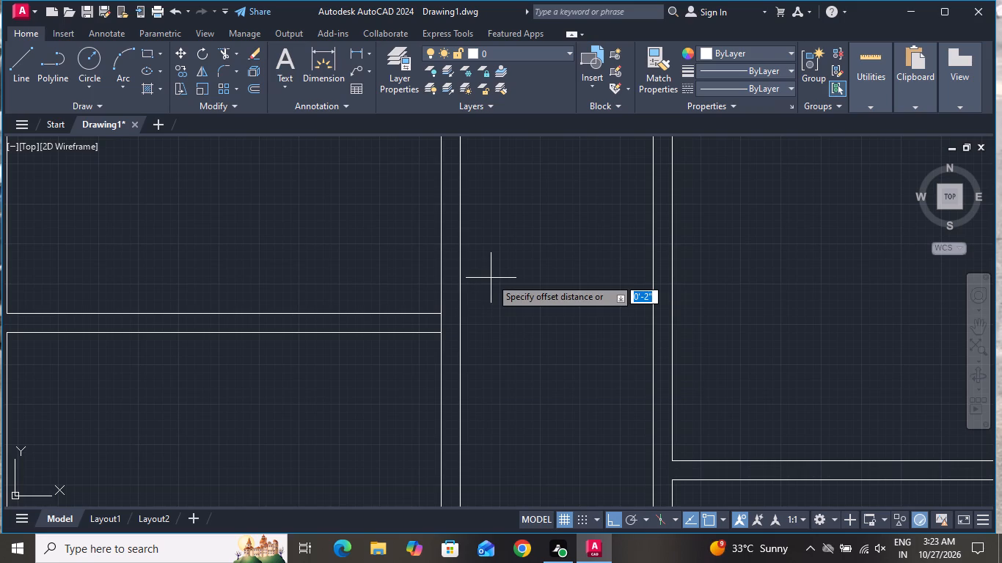
pyautogui.press('3')
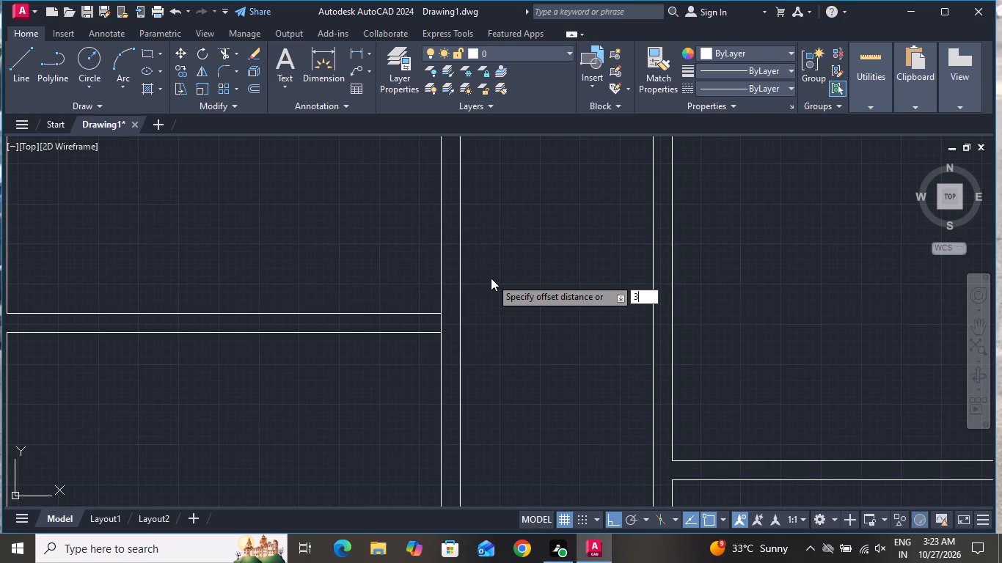
pyautogui.hotkey('shift', '"')
pyautogui.press('Return')
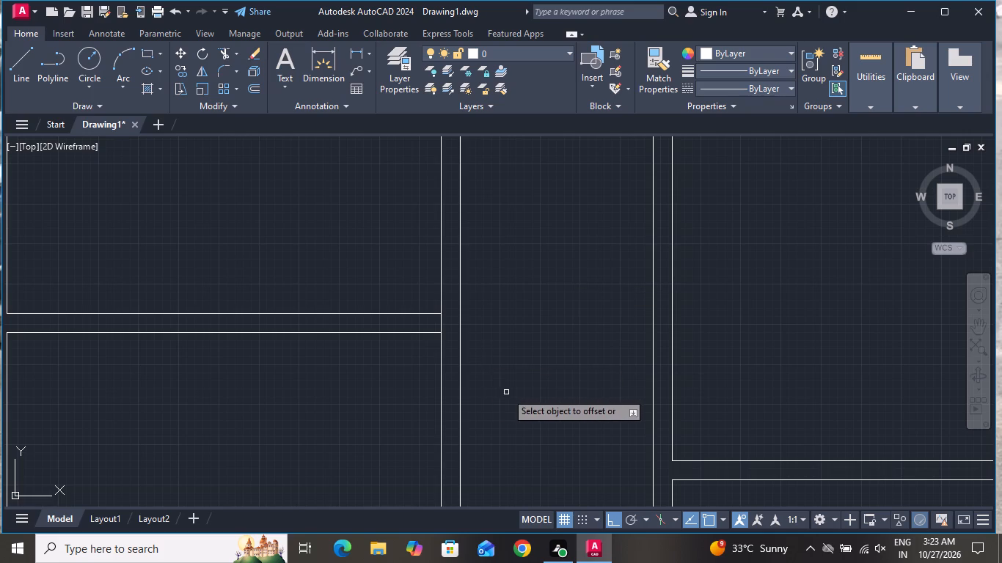
pyautogui.scroll(2, 508, 391)
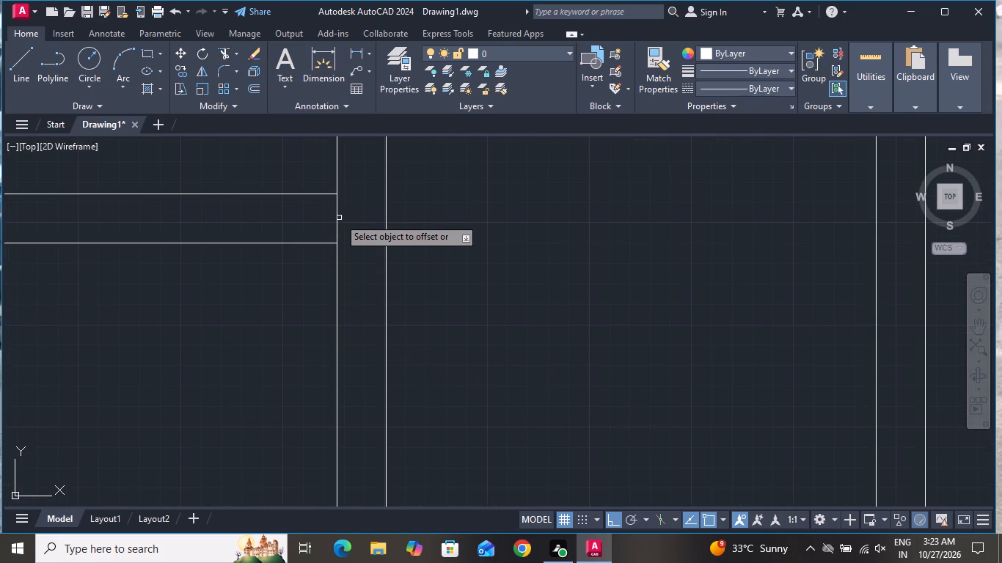
pyautogui.click(337, 220)
pyautogui.click(294, 232)
pyautogui.scroll(-5, 329, 248)
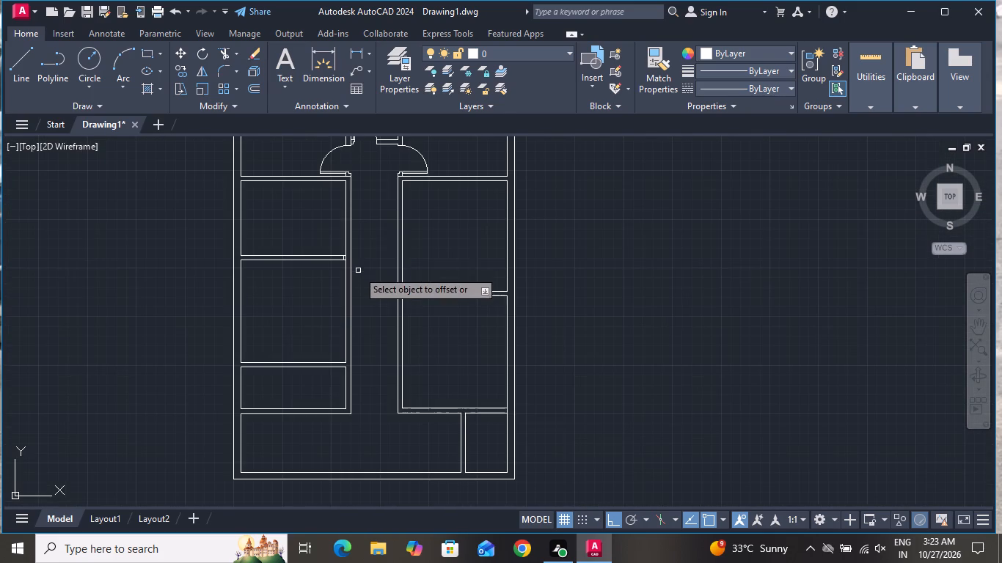
pyautogui.rightClick(367, 263)
pyautogui.click(384, 282)
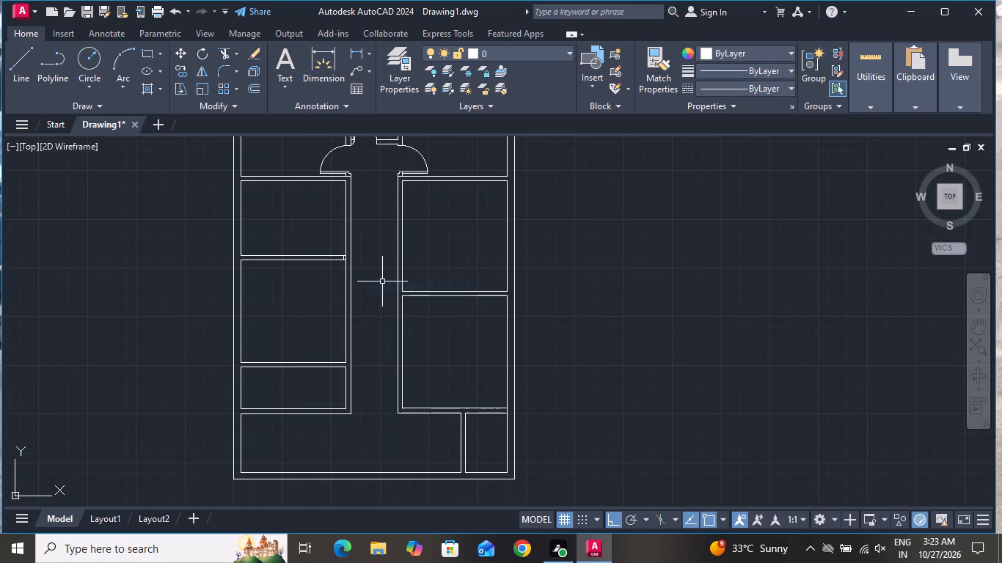
# Offset the new jamb line 3' leftward along the partition to mark the other side of the door opening.
pyautogui.press('o')
pyautogui.press('space')
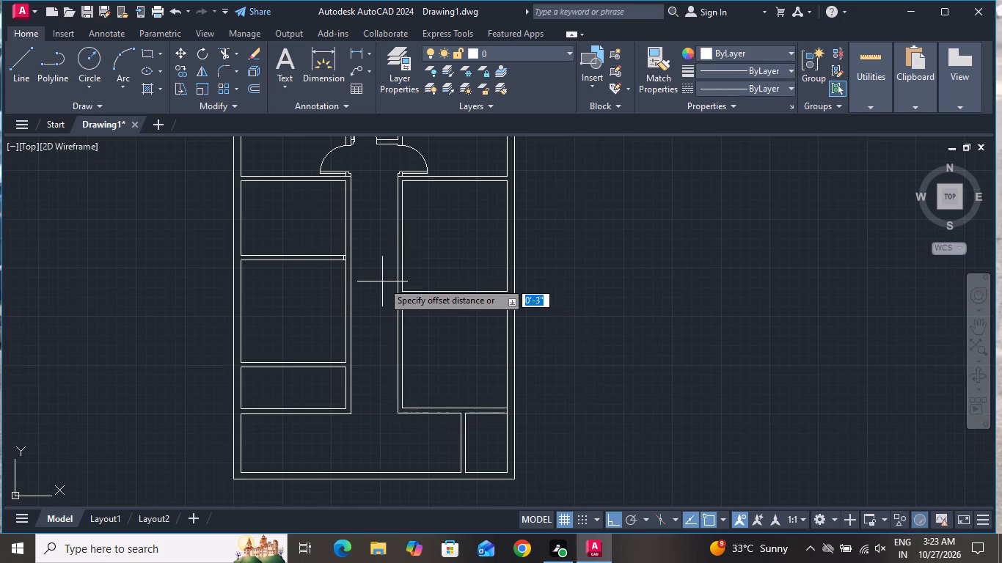
pyautogui.press('3')
pyautogui.press("'")
pyautogui.press('Return')
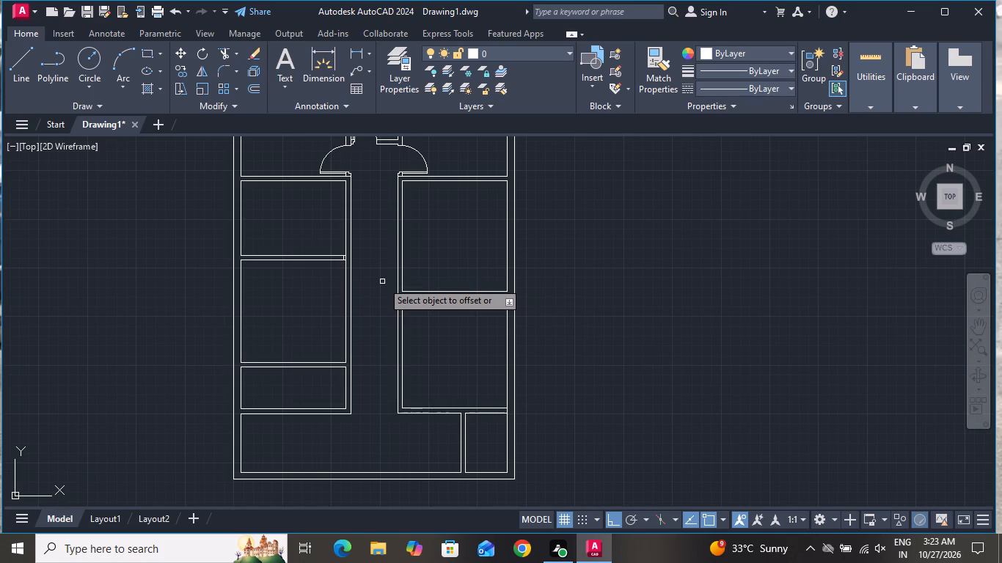
pyautogui.scroll(4, 333, 258)
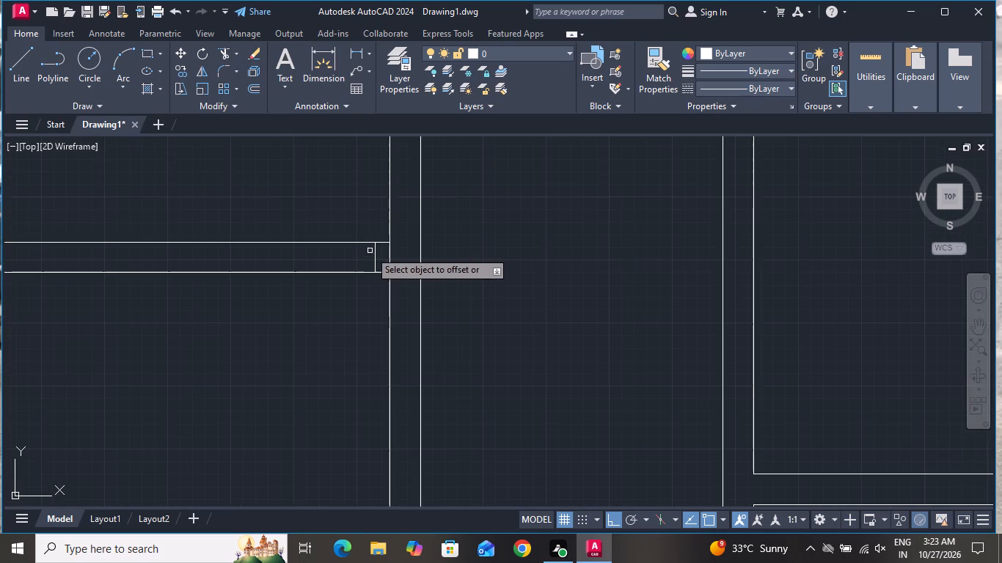
pyautogui.click(373, 255)
pyautogui.click(246, 284)
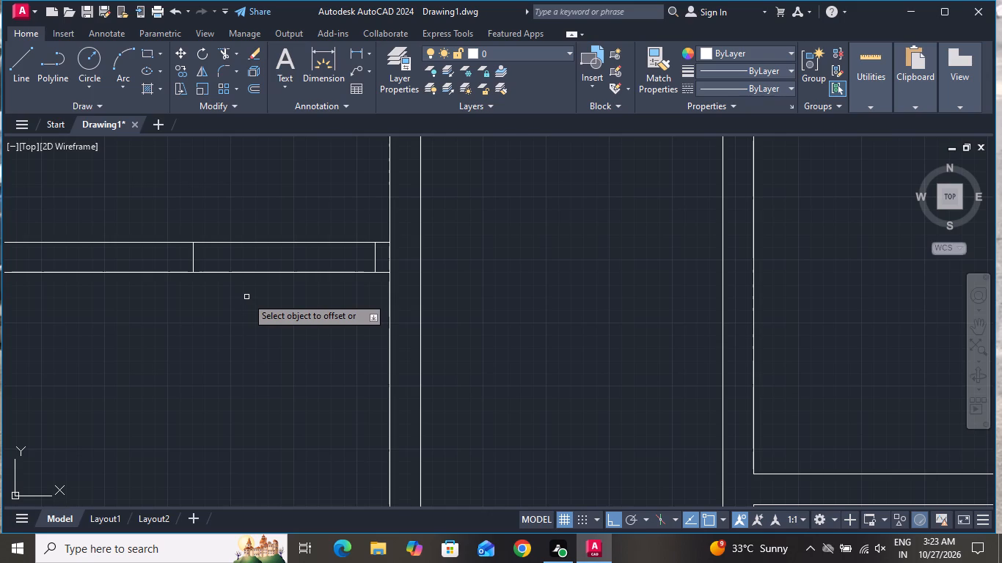
pyautogui.rightClick(249, 356)
pyautogui.click(267, 375)
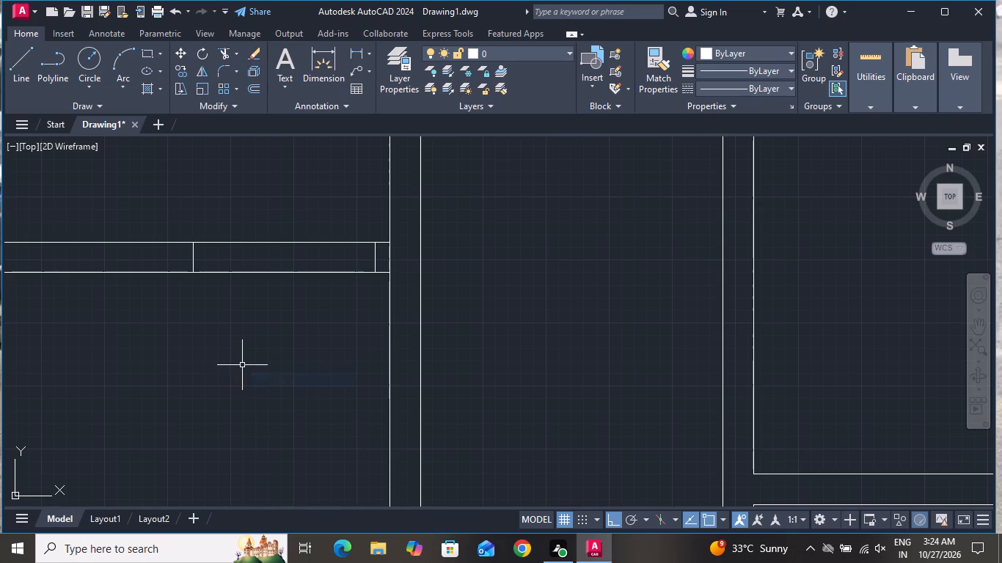
# Draw a 3' vertical door leaf line upward from the midpoint of the jamb line nearest the corridor wall.
pyautogui.click(26, 67)
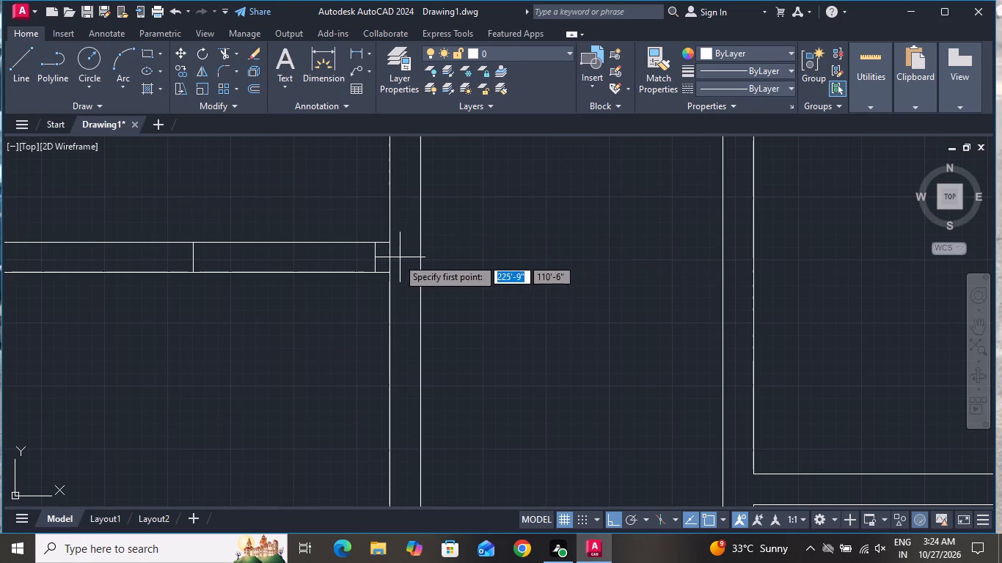
pyautogui.click(377, 261)
pyautogui.scroll(-3, 399, 348)
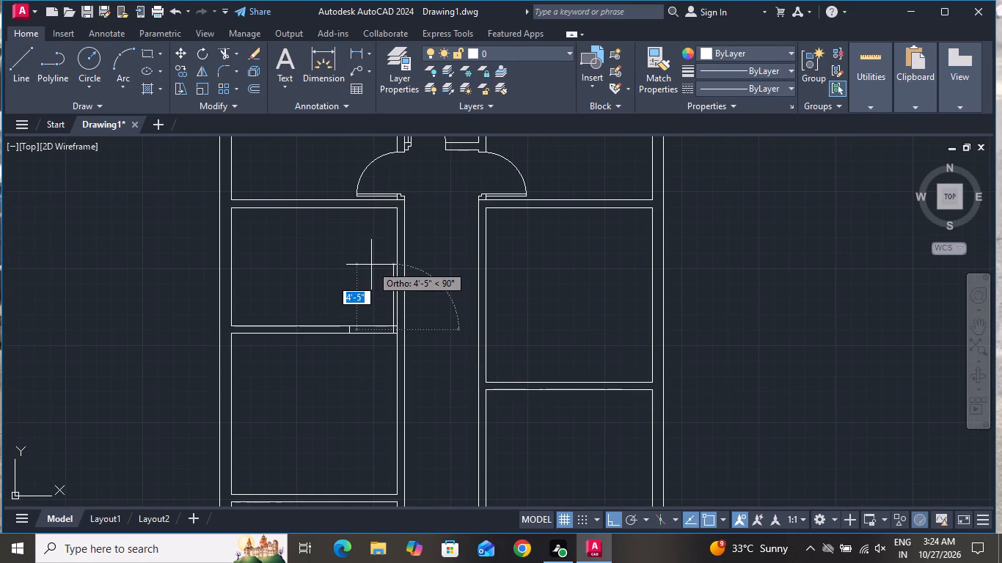
pyautogui.press('3')
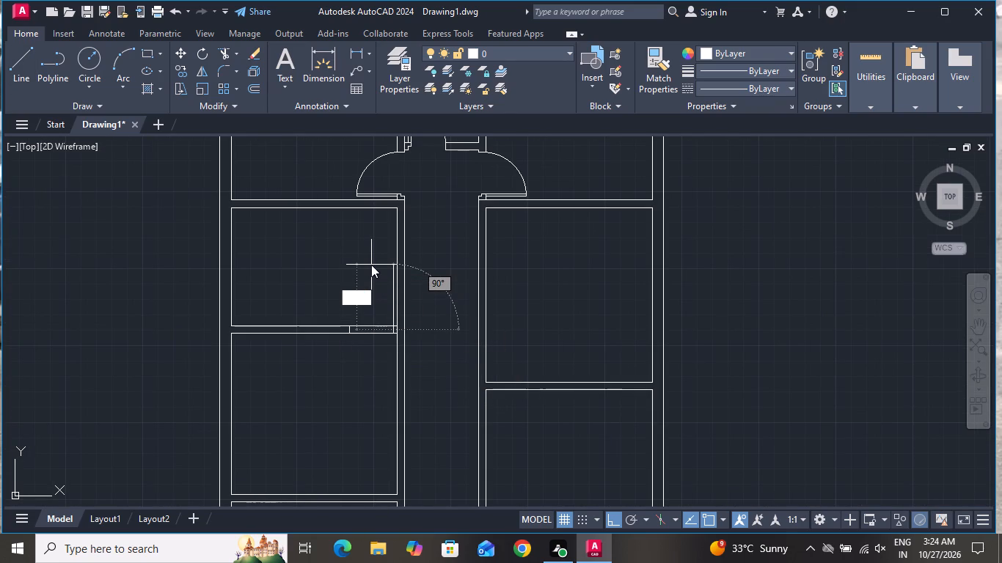
pyautogui.press("'")
pyautogui.press('Return')
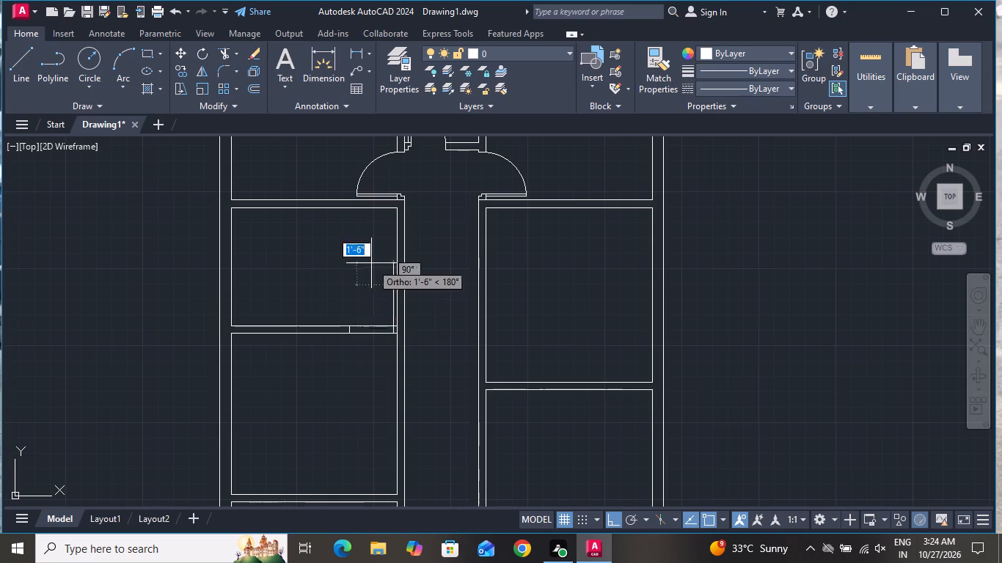
pyautogui.rightClick(371, 263)
pyautogui.click(395, 290)
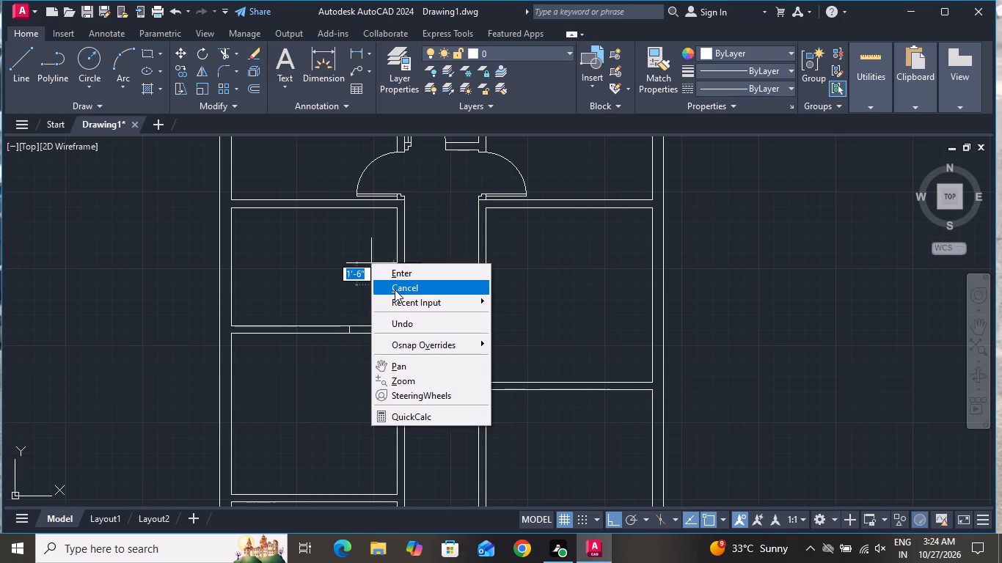
# Offset the 3' door leaf line 2" leftward, toward the door opening, to give the leaf its thickness.
pyautogui.press('o')
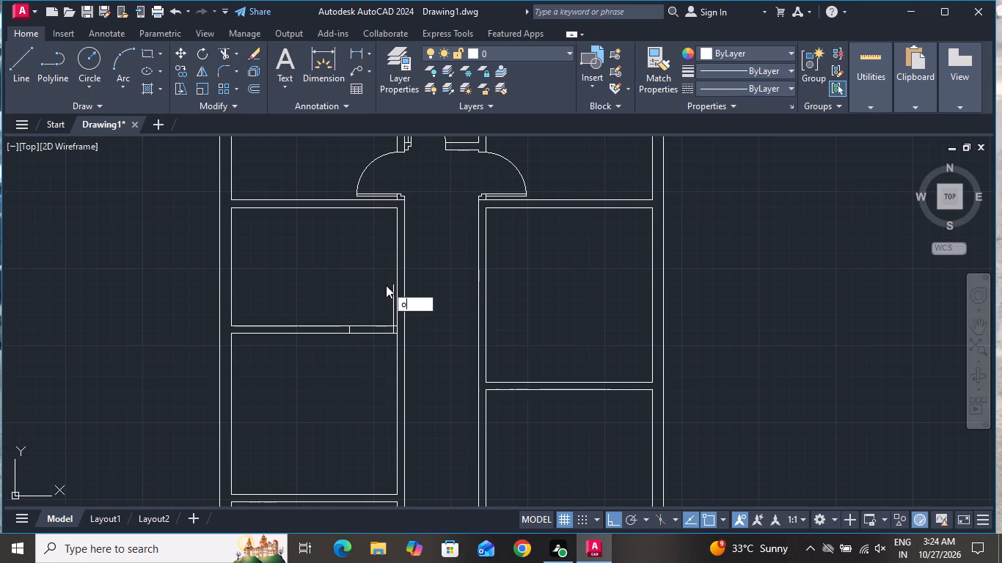
pyautogui.press('space')
pyautogui.press('2')
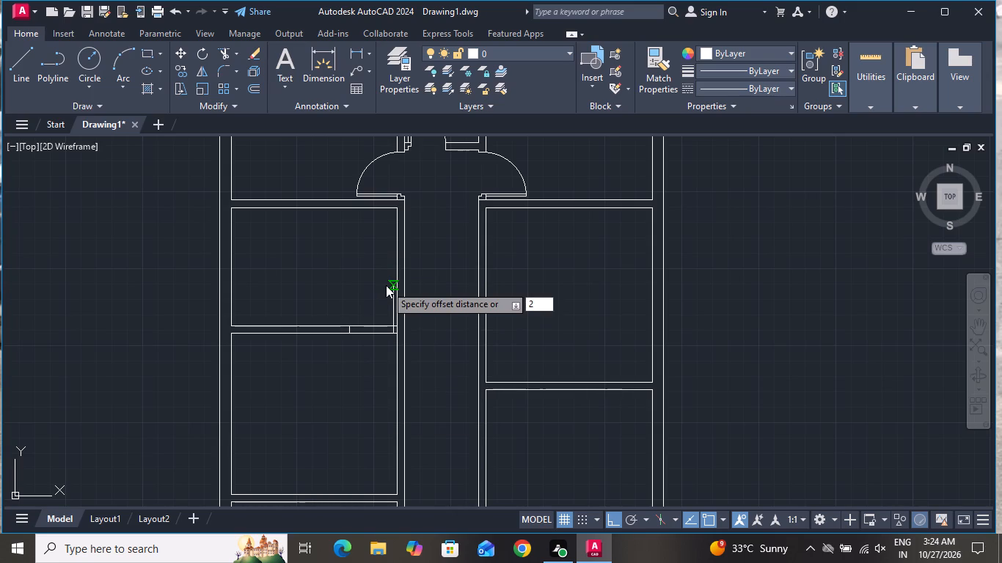
pyautogui.hotkey('shift', '"')
pyautogui.press('Return')
pyautogui.scroll(2, 388, 309)
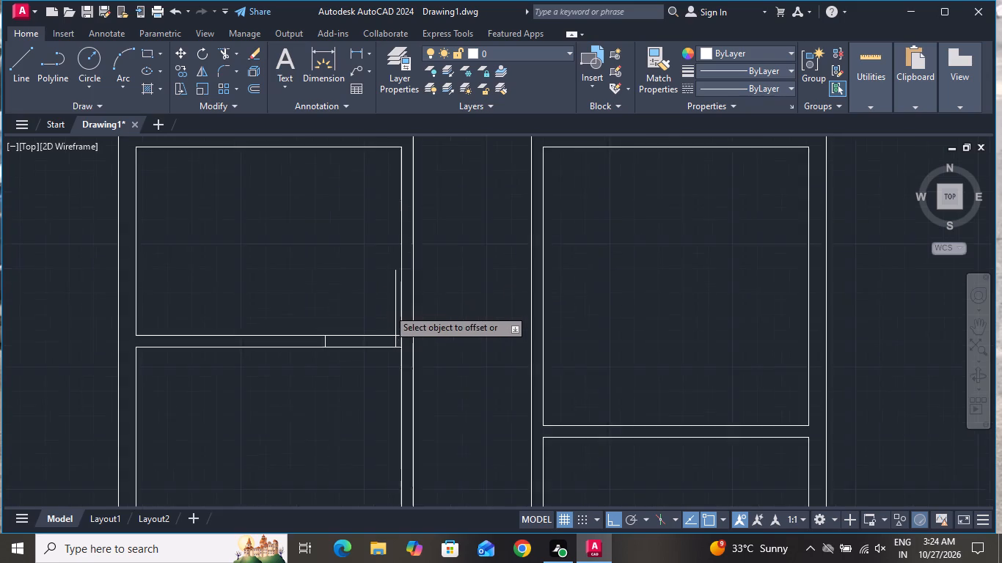
pyautogui.click(397, 309)
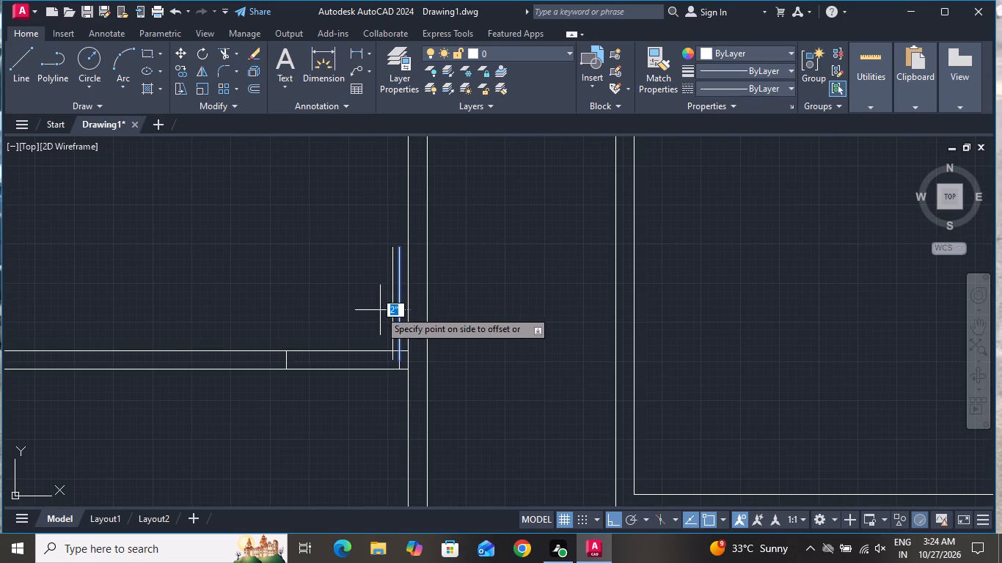
pyautogui.click(379, 310)
pyautogui.rightClick(378, 310)
pyautogui.click(389, 328)
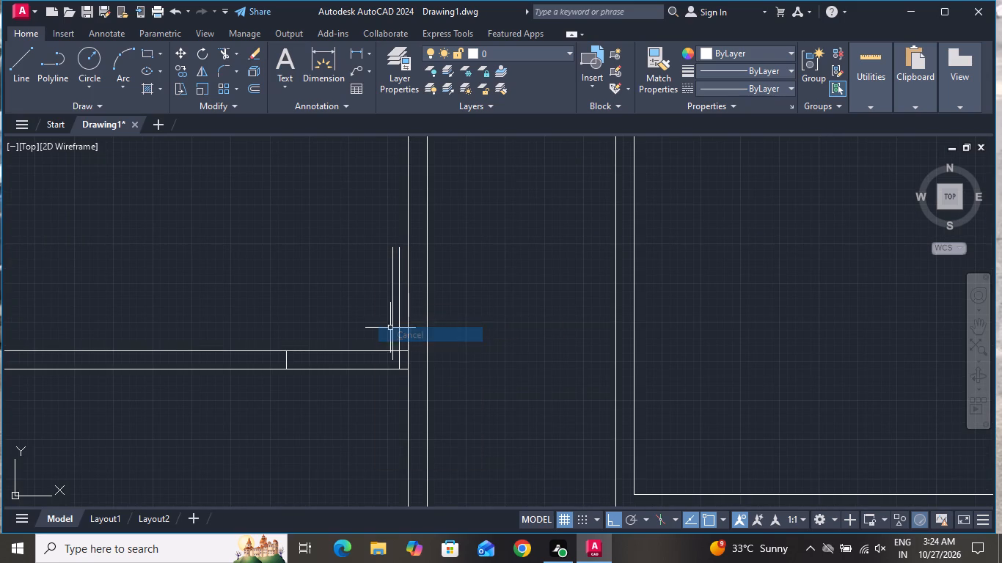
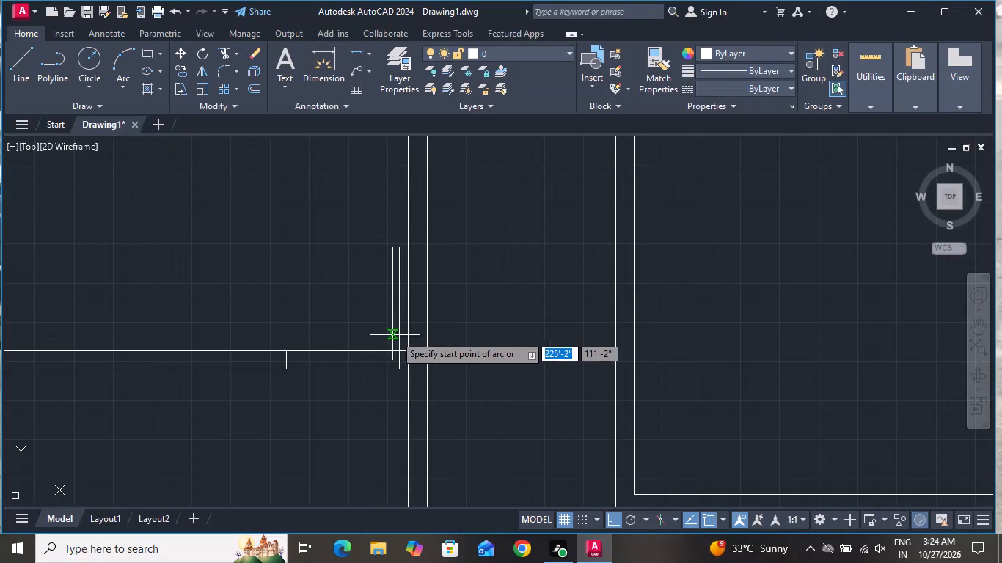
# Draw the door swing arc from the far jamb line's midpoint through the top ends of the two leaf lines.
pyautogui.click(292, 363)
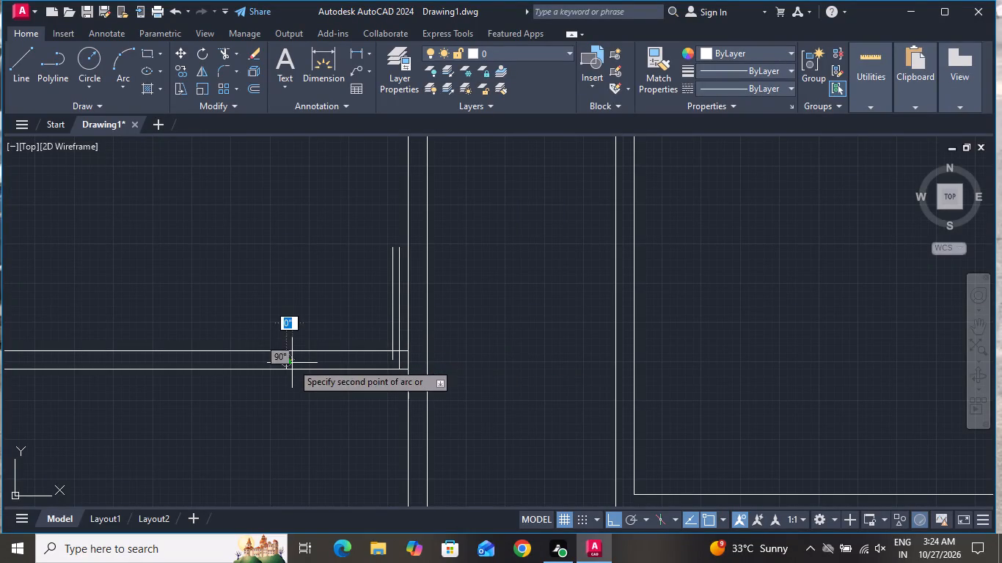
pyautogui.click(395, 243)
pyautogui.scroll(2, 401, 245)
pyautogui.click(388, 251)
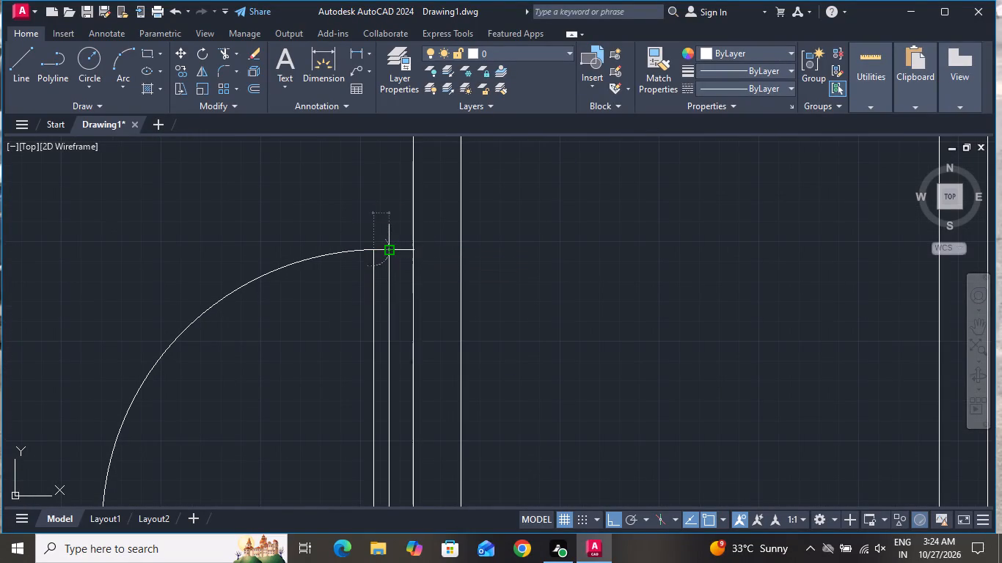
# Close the lower end of the door leaf with a 2" horizontal line between its two vertical lines.
pyautogui.click(28, 55)
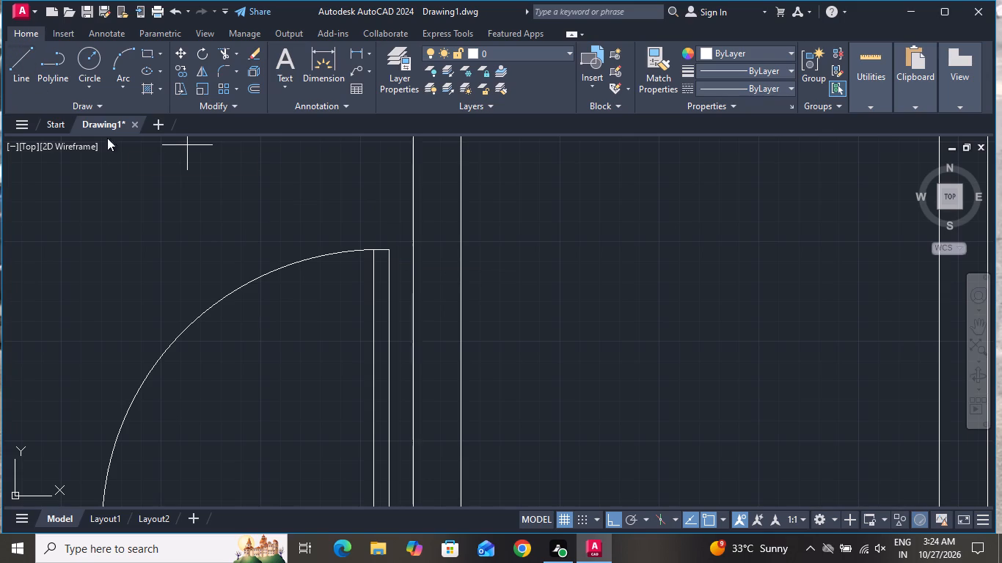
pyautogui.scroll(-2, 296, 191)
pyautogui.scroll(2, 353, 419)
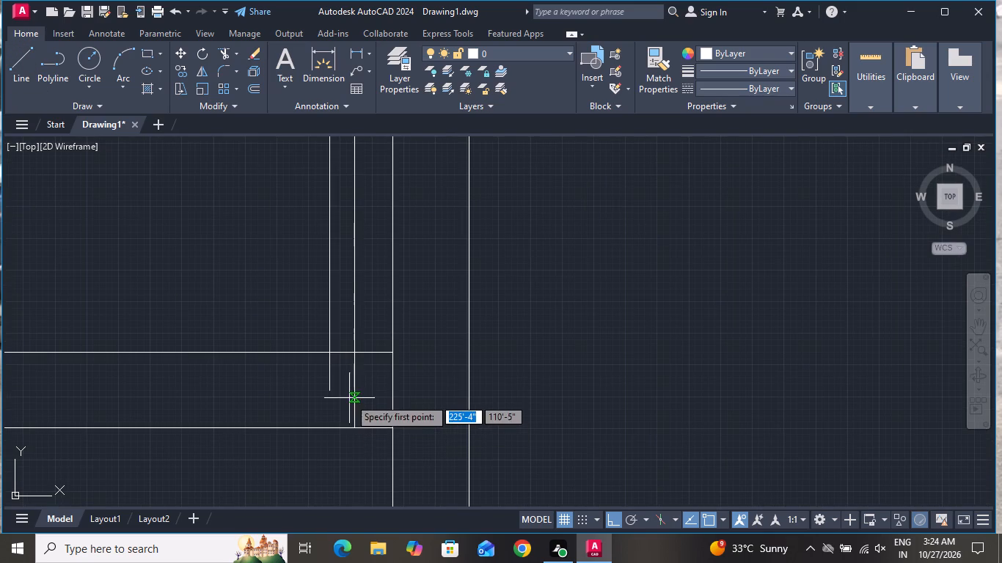
pyautogui.click(331, 389)
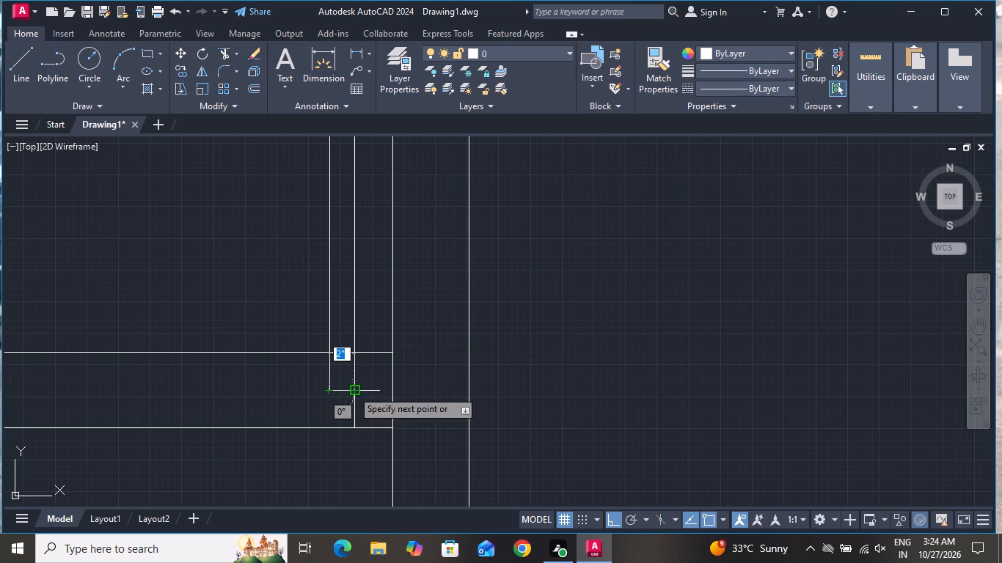
pyautogui.click(353, 390)
pyautogui.rightClick(356, 391)
pyautogui.click(376, 252)
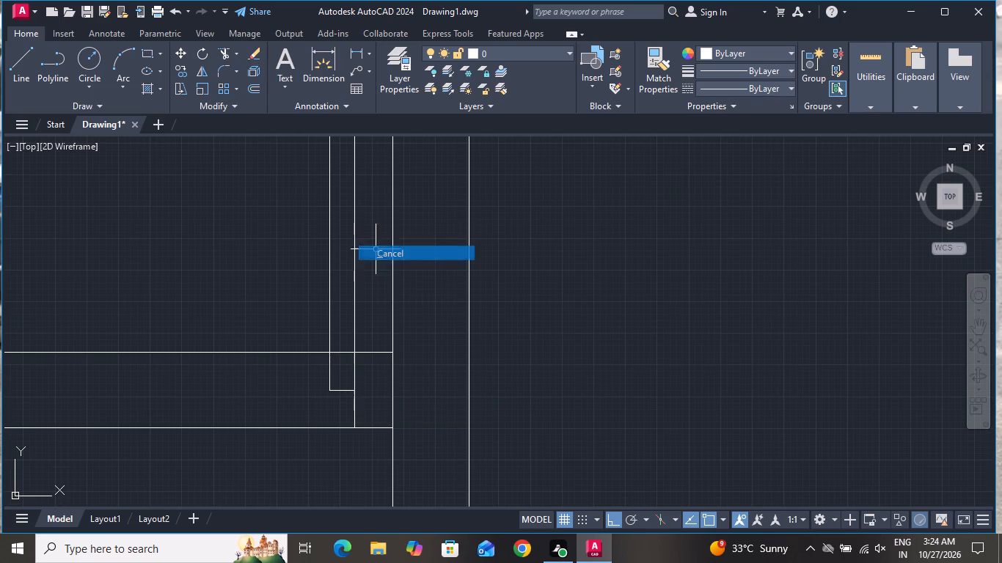
# Trim the overlapping line at the leaf's foot above the closing line and the partition lines across the door opening.
pyautogui.click(223, 53)
pyautogui.click(346, 375)
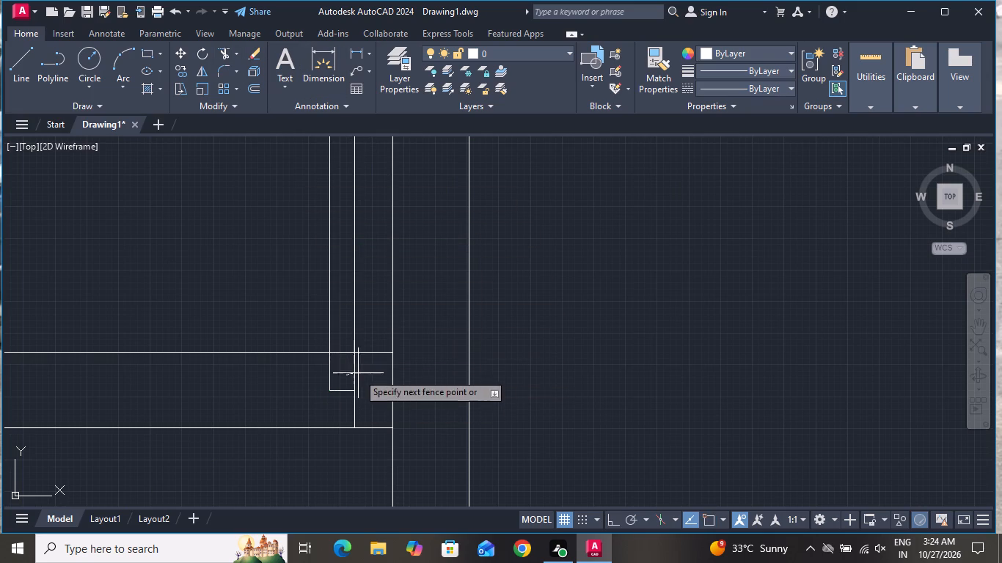
pyautogui.click(368, 372)
pyautogui.scroll(-3, 366, 372)
pyautogui.click(294, 347)
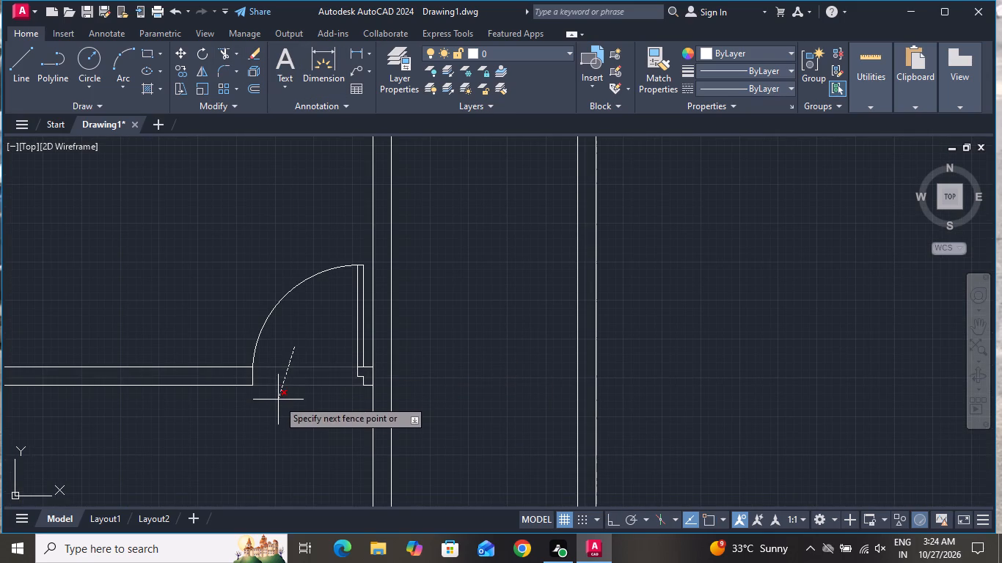
pyautogui.click(278, 402)
pyautogui.rightClick(284, 388)
pyautogui.click(318, 209)
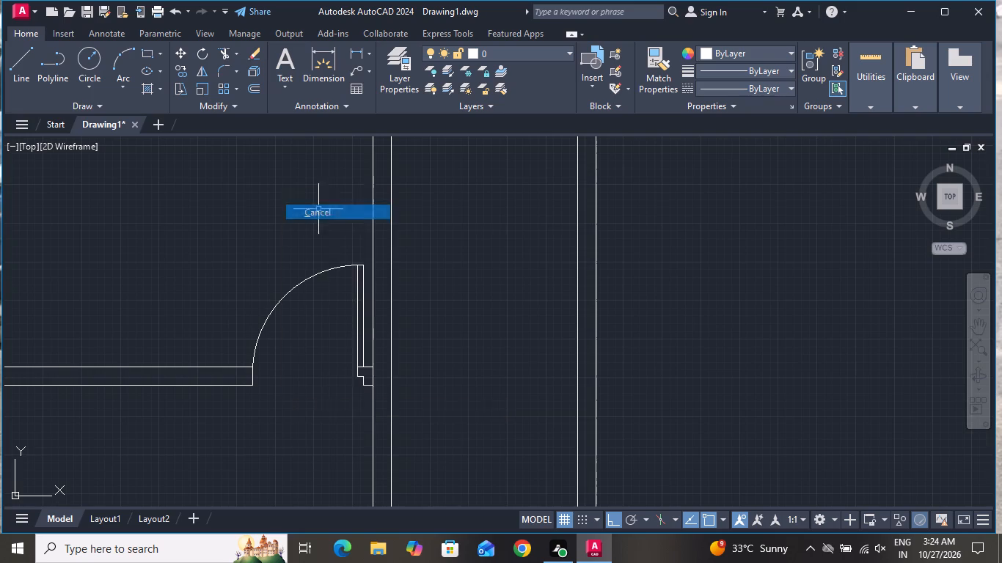
# Draw a short horizontal line across the right-hand corridor wall, level with the upper face of the second right-hand partition.
pyautogui.scroll(-2, 373, 321)
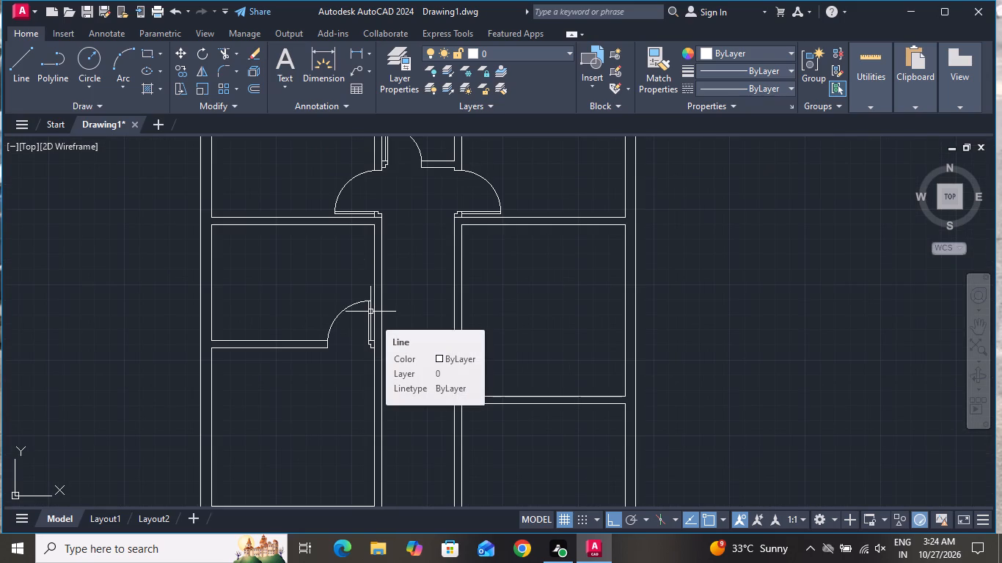
pyautogui.click(23, 58)
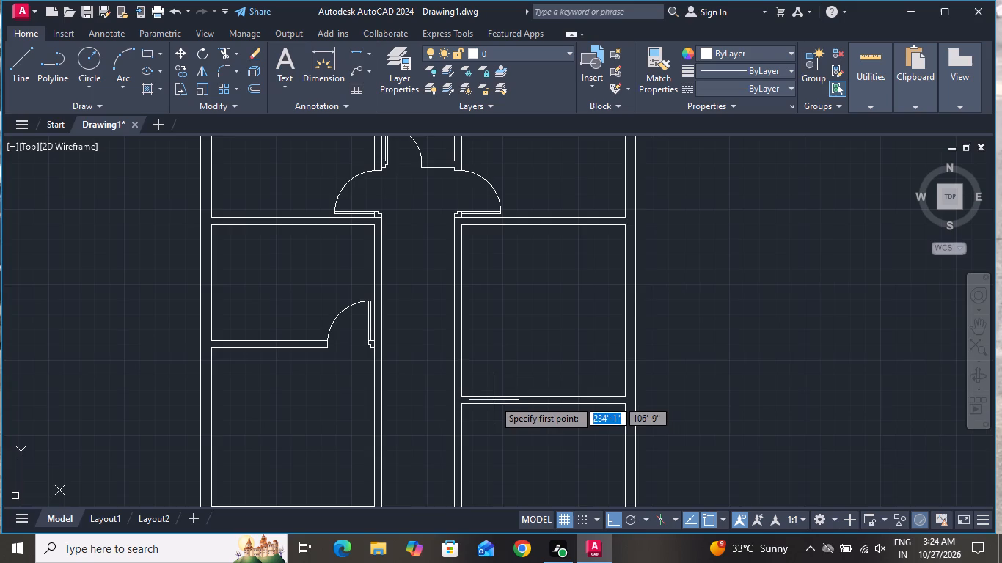
pyautogui.scroll(3, 480, 408)
pyautogui.click(404, 364)
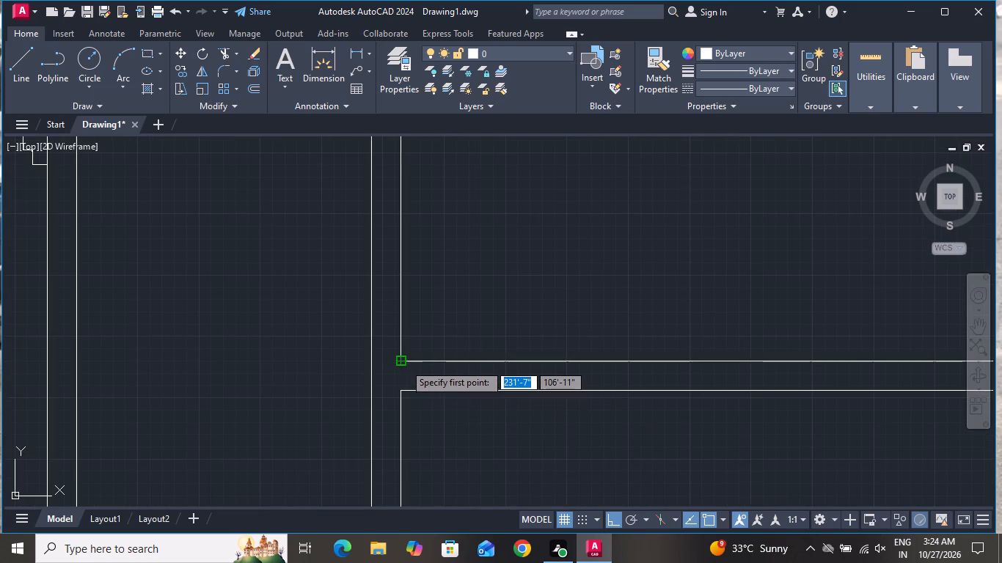
pyautogui.click(373, 363)
pyautogui.rightClick(373, 353)
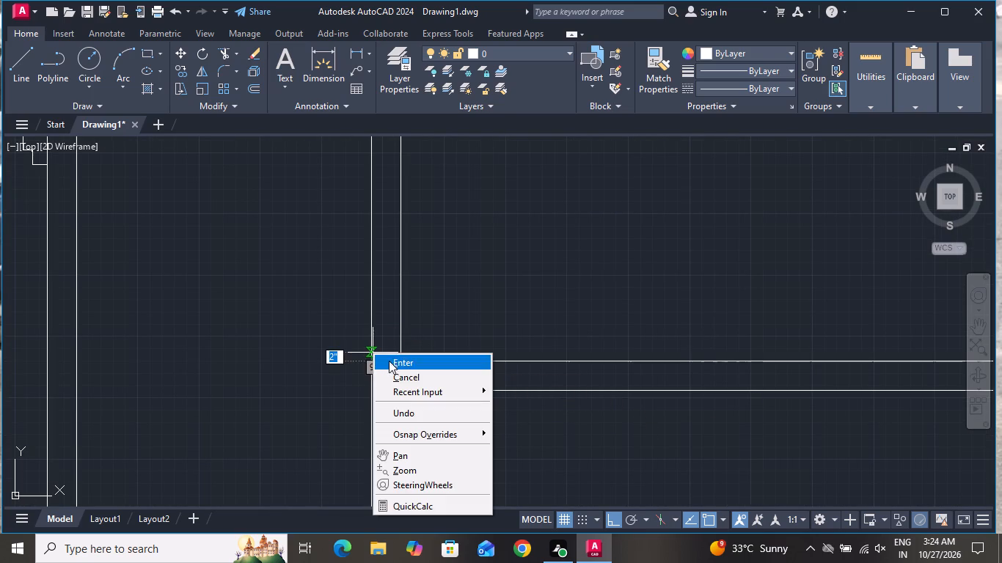
pyautogui.click(401, 372)
# Offset the short line across the right-hand corridor wall 3" upward, away from the partition.
pyautogui.scroll(-2, 406, 388)
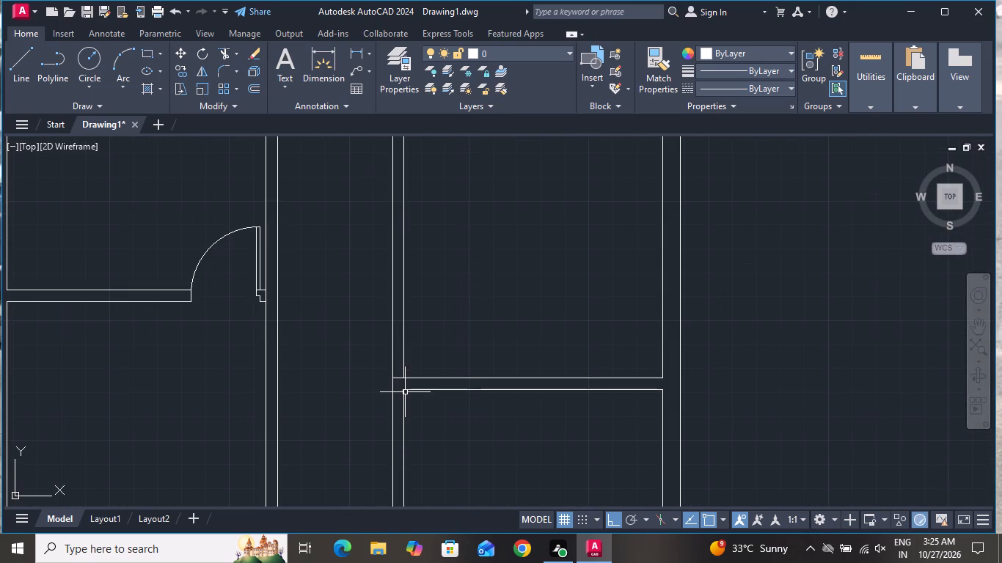
pyautogui.write('o')
pyautogui.press('space')
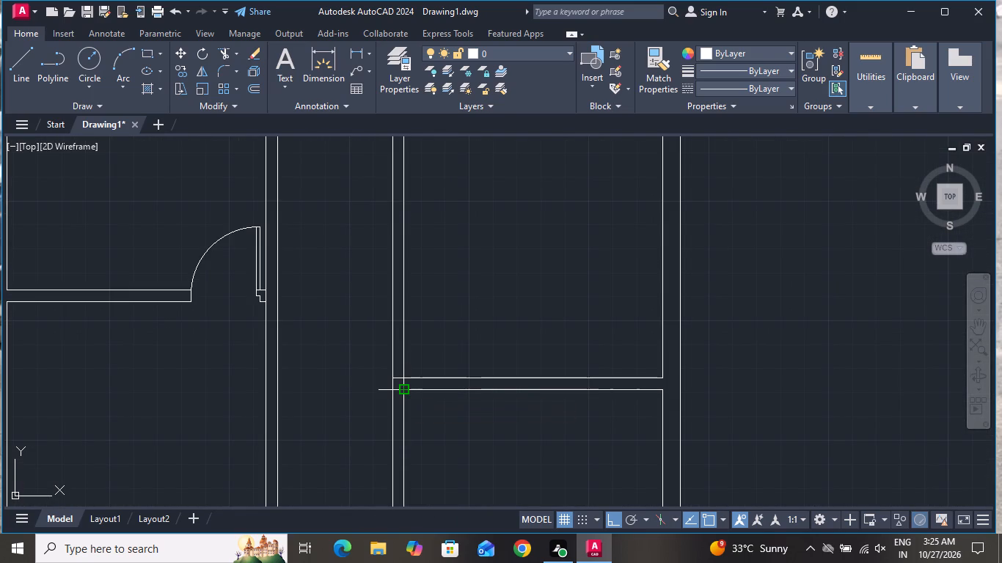
pyautogui.press('3')
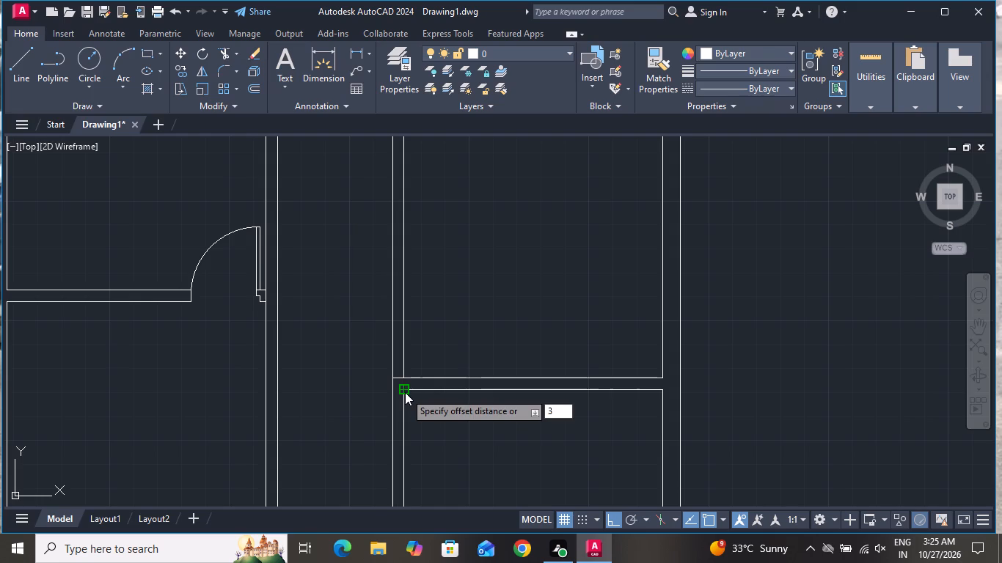
pyautogui.hotkey('shift', '"')
pyautogui.press('Return')
pyautogui.scroll(-1, 409, 402)
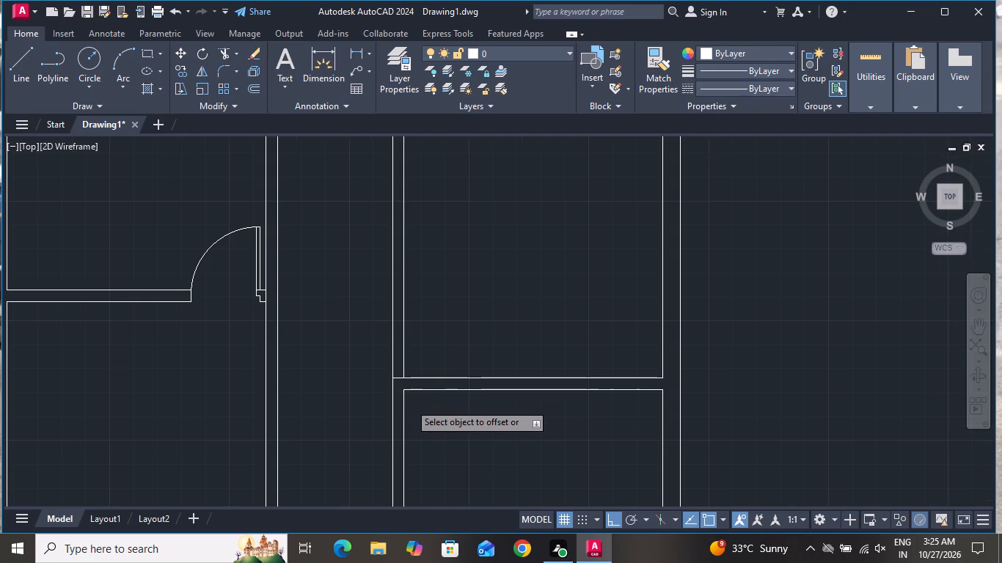
pyautogui.scroll(2, 399, 394)
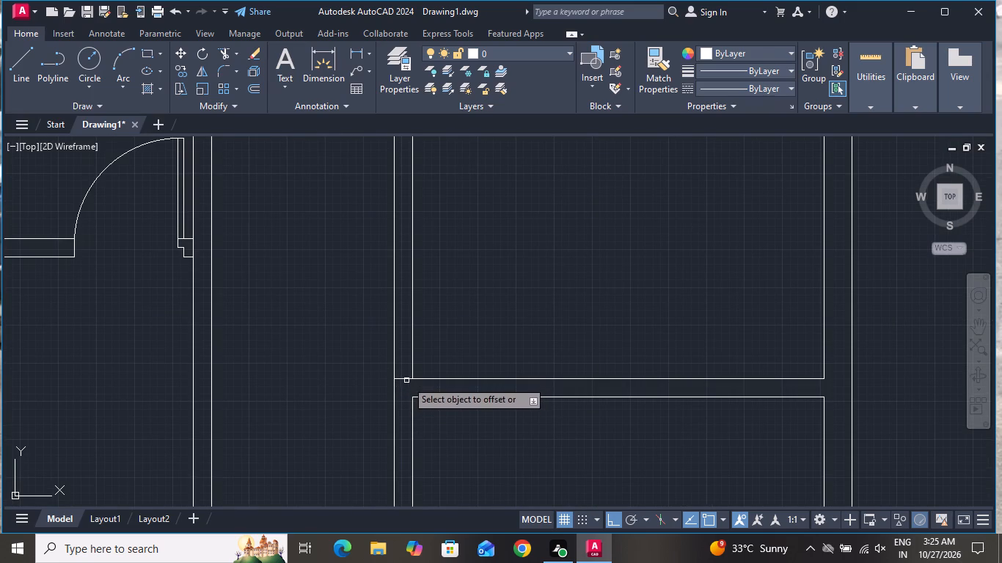
pyautogui.click(406, 380)
pyautogui.click(398, 353)
pyautogui.rightClick(409, 312)
pyautogui.click(418, 331)
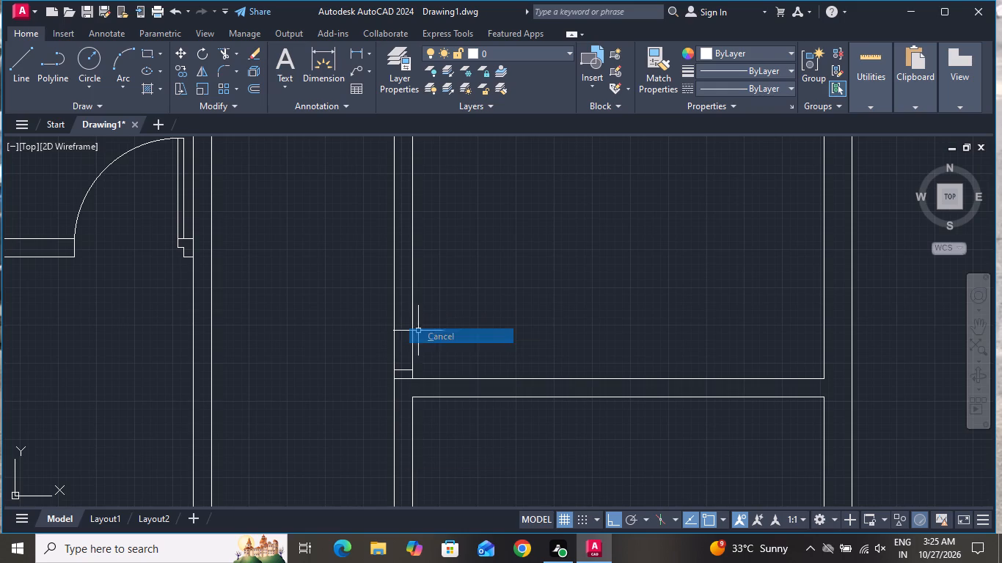
# Offset the new jamb line 3' upward along the corridor wall to mark the other side of the door opening.
pyautogui.press('o')
pyautogui.press('space')
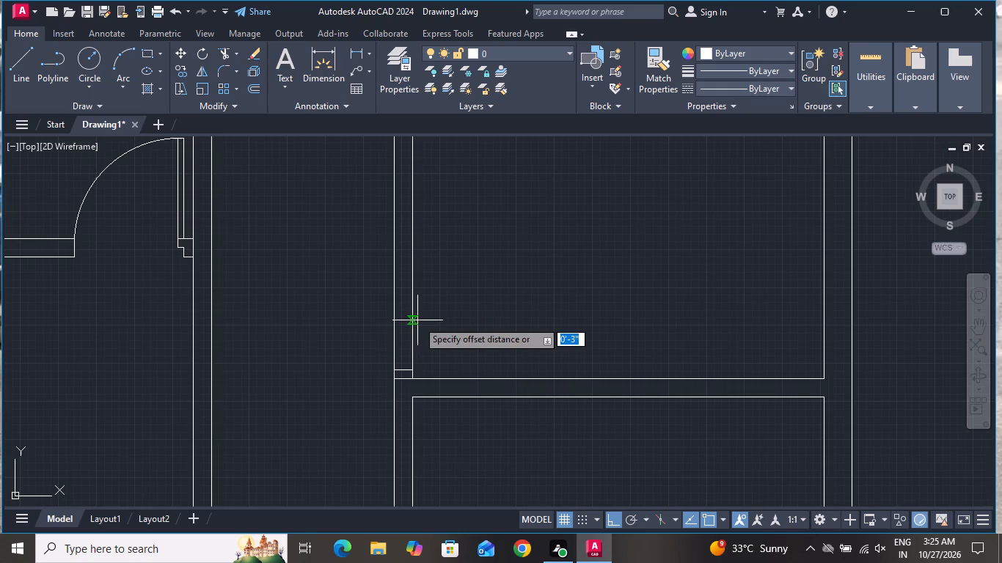
pyautogui.press('3')
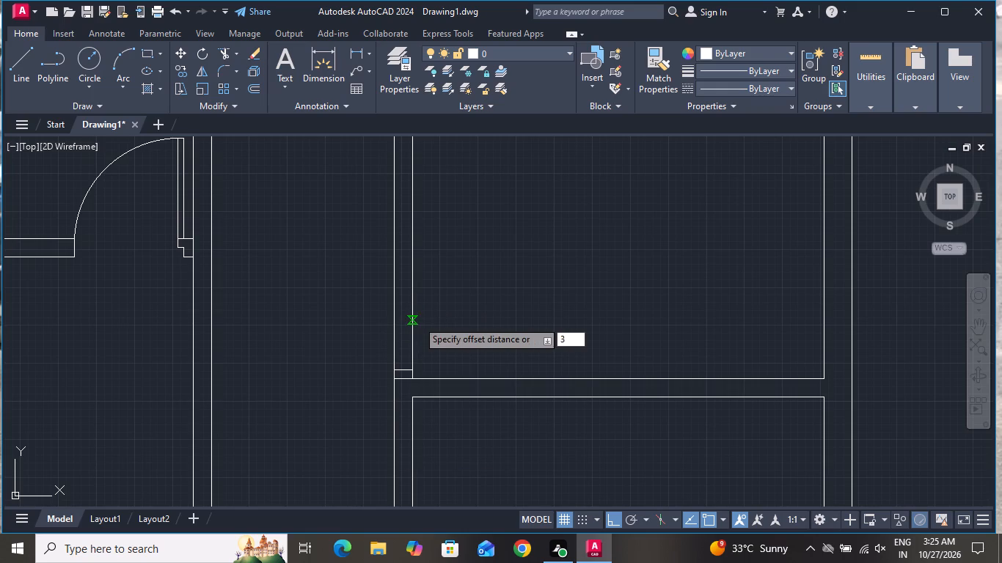
pyautogui.press("'")
pyautogui.press('Return')
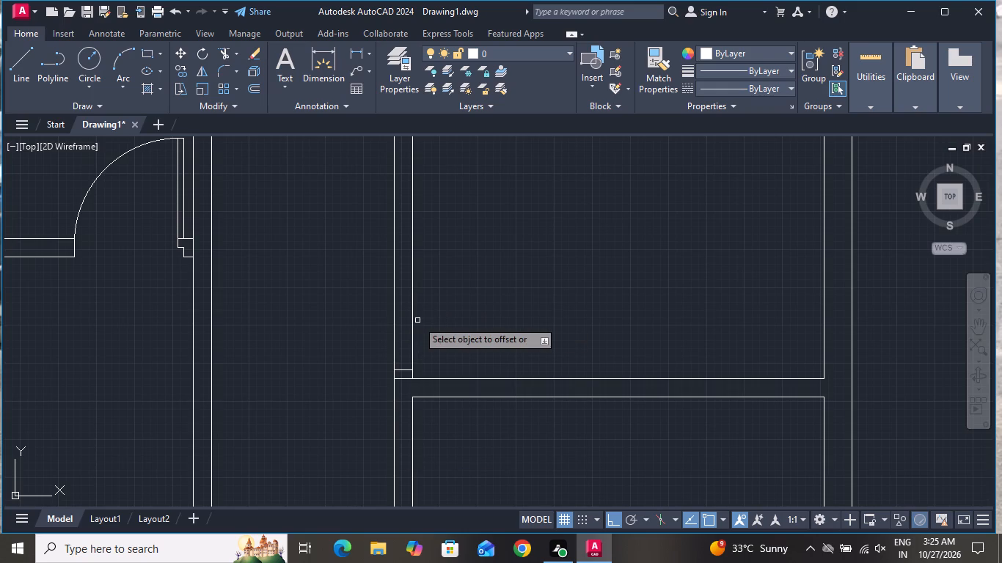
pyautogui.scroll(-1, 392, 392)
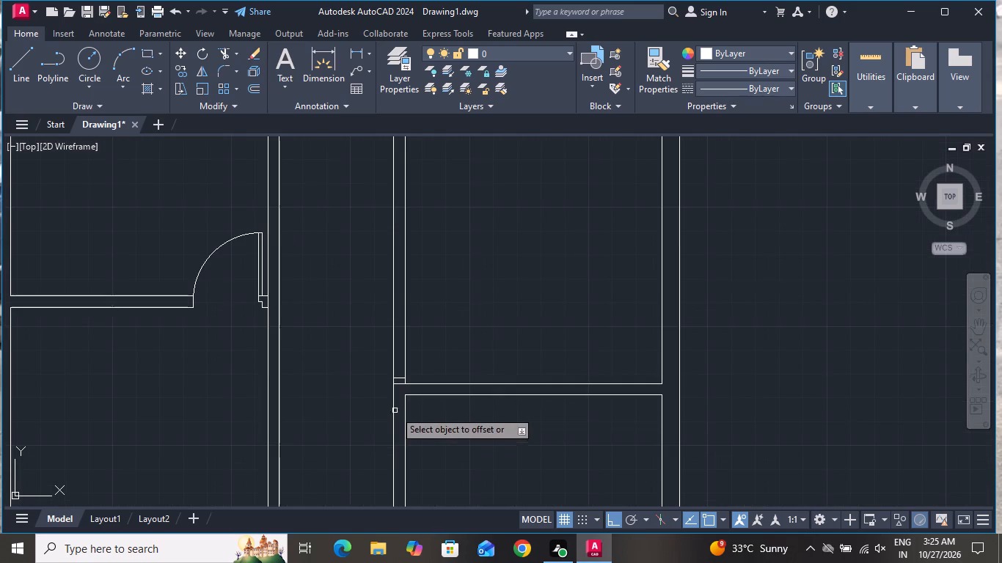
pyautogui.scroll(-2, 410, 389)
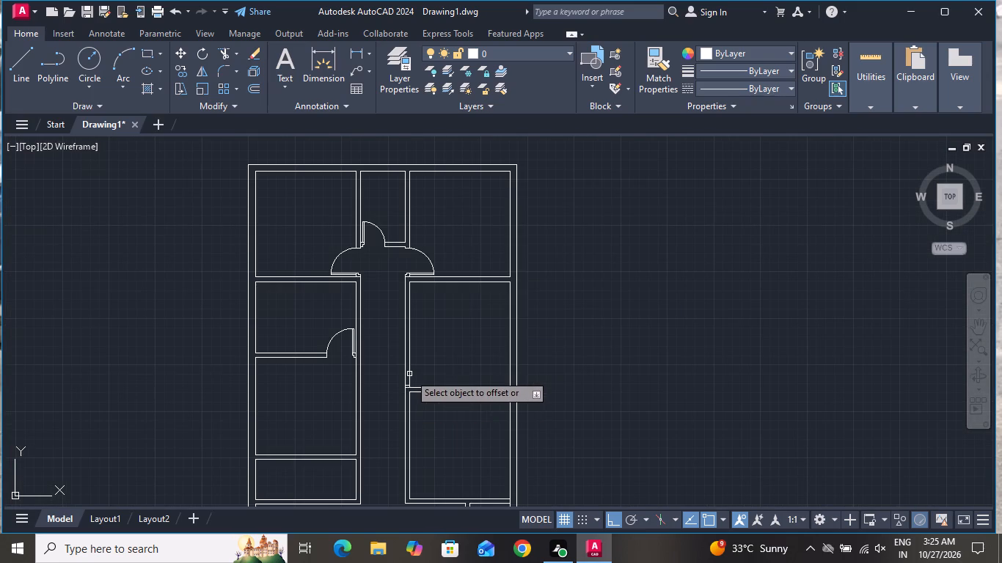
pyautogui.scroll(1, 410, 373)
pyautogui.click(402, 394)
pyautogui.click(409, 363)
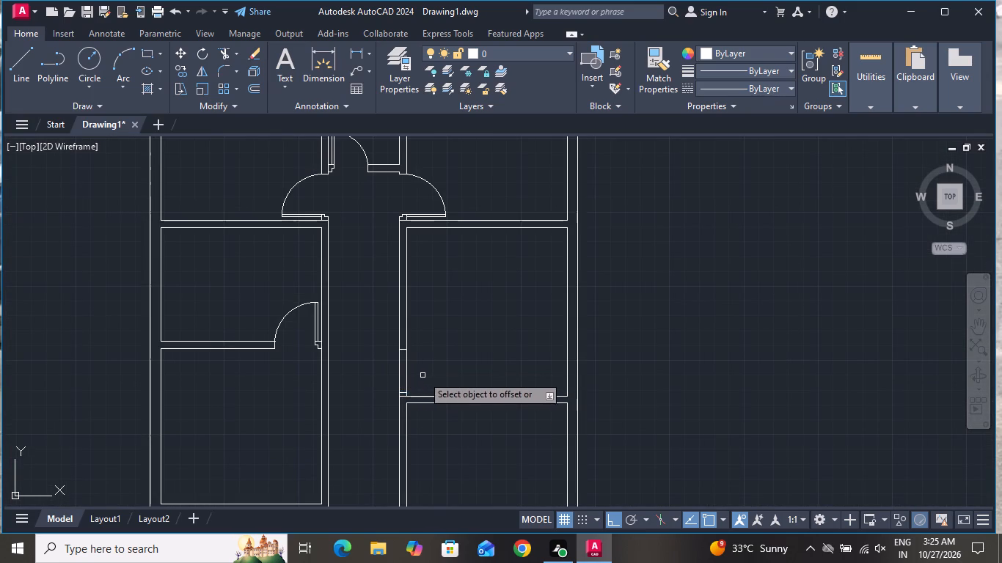
pyautogui.rightClick(425, 376)
pyautogui.click(439, 394)
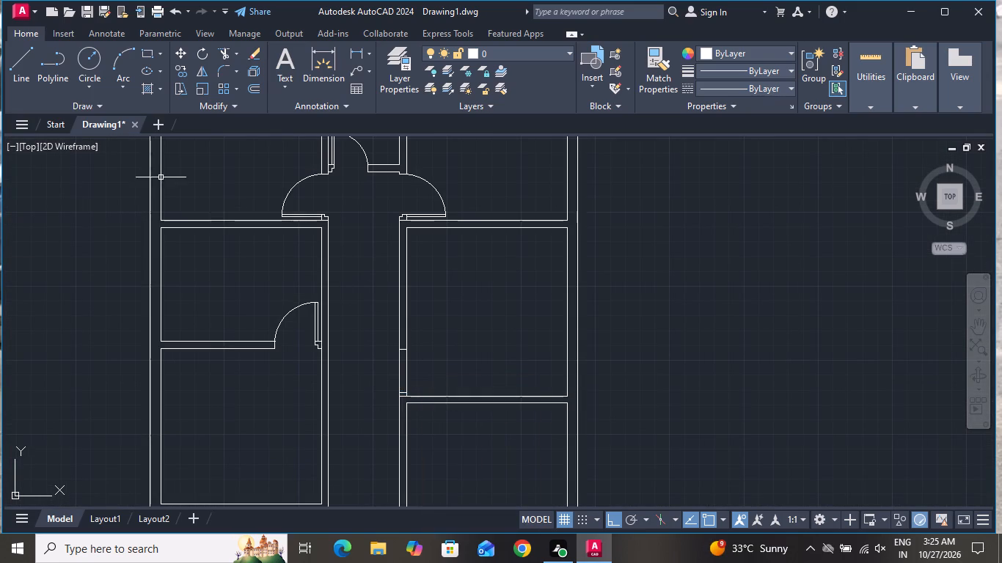
# Draw a 3' horizontal door leaf line into the right-hand room from the midpoint of the lower jamb line.
pyautogui.click(19, 59)
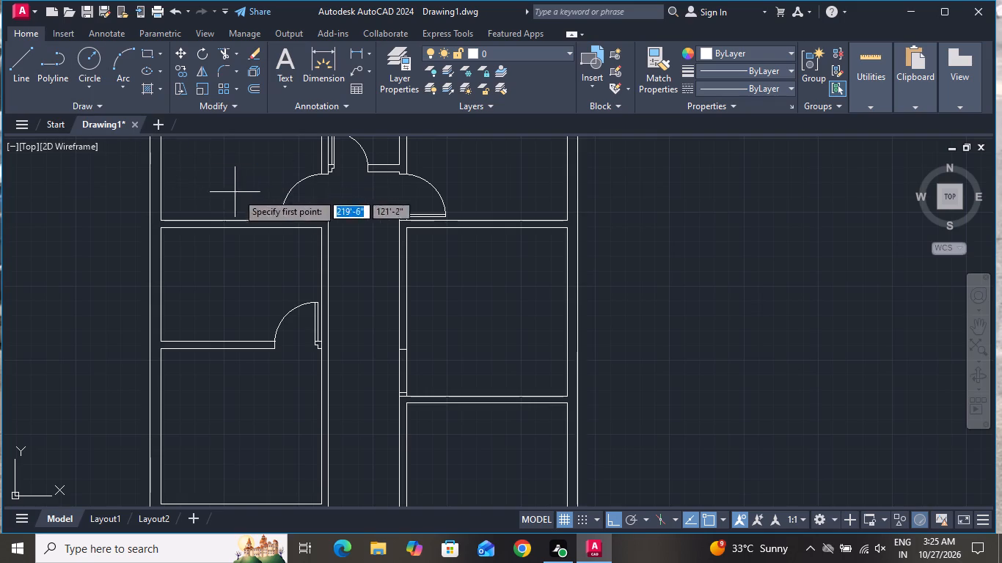
pyautogui.scroll(2, 398, 386)
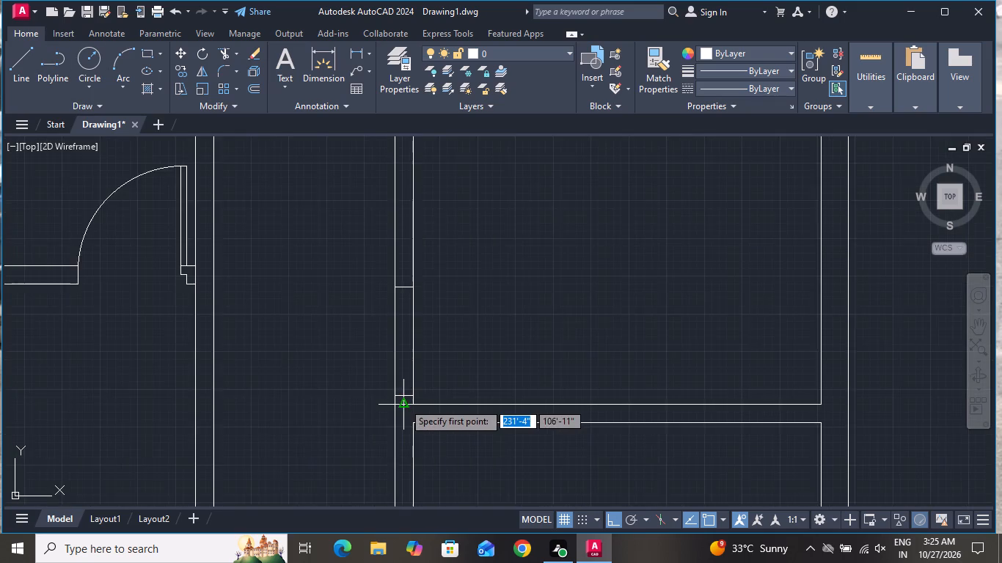
pyautogui.scroll(3, 406, 404)
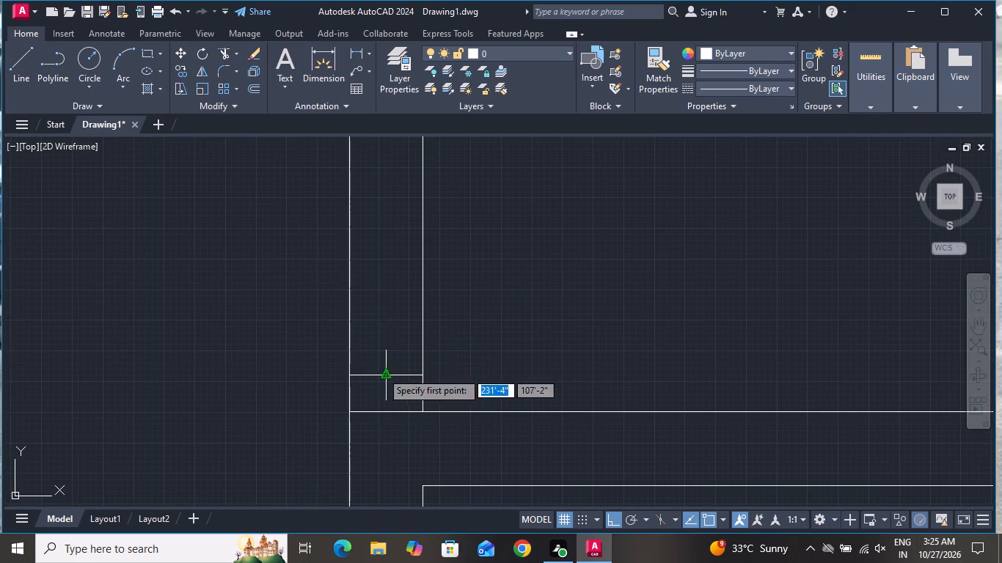
pyautogui.click(382, 376)
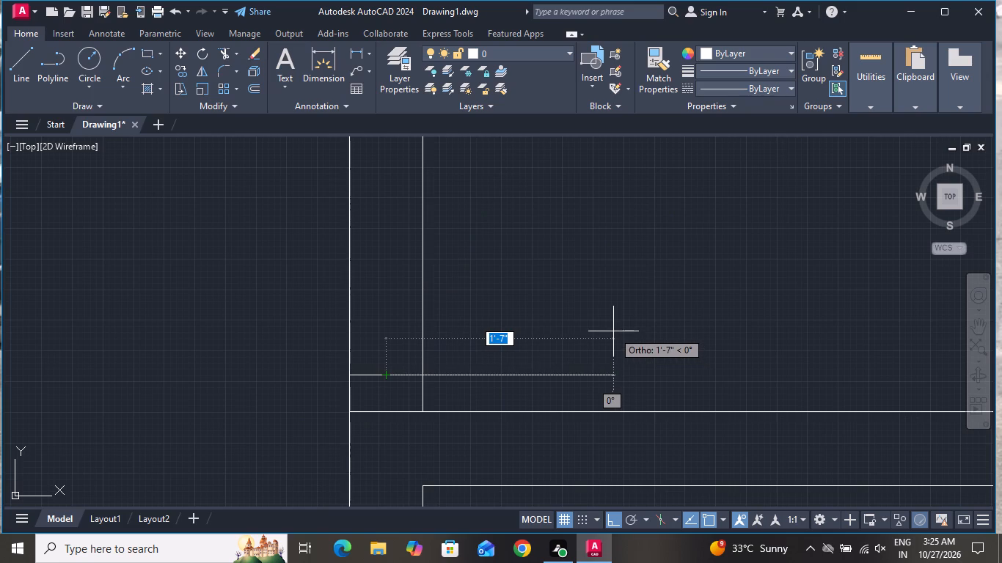
pyautogui.press('3')
pyautogui.press("'")
pyautogui.press('Return')
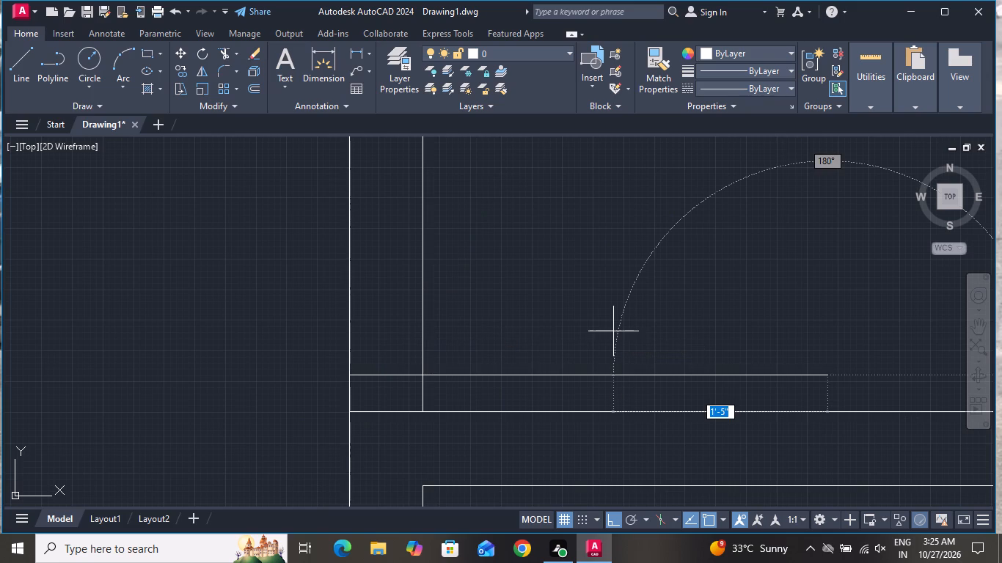
pyautogui.rightClick(524, 320)
pyautogui.click(528, 345)
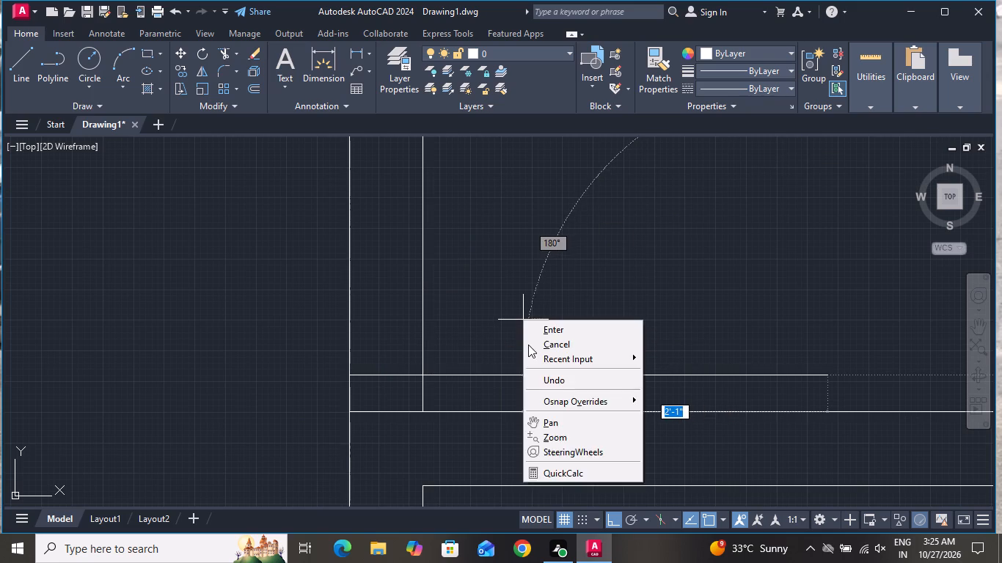
# Offset the horizontal door leaf line 2" upward to give the right-hand room's door leaf its thickness.
pyautogui.press('o')
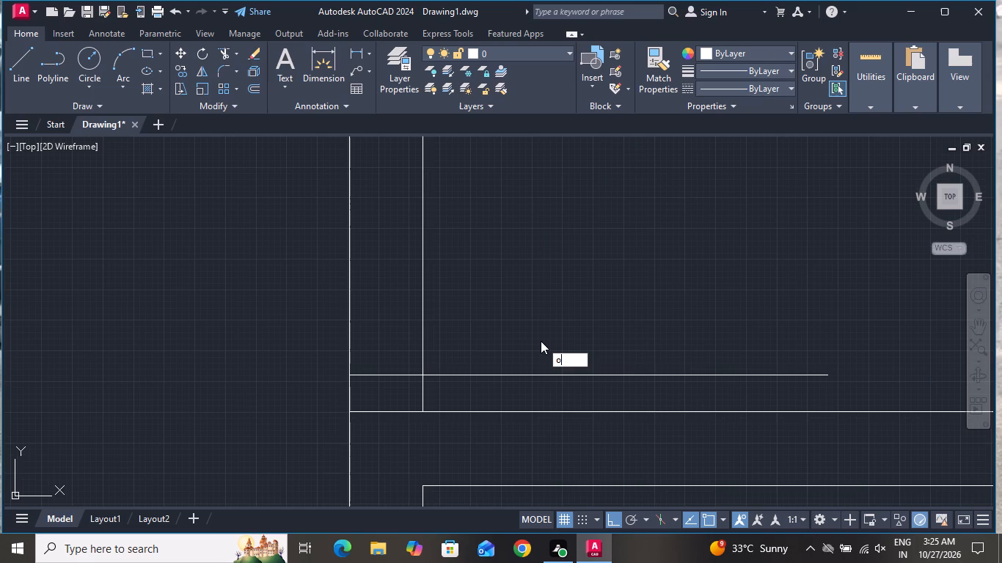
pyautogui.press('space')
pyautogui.write('2')
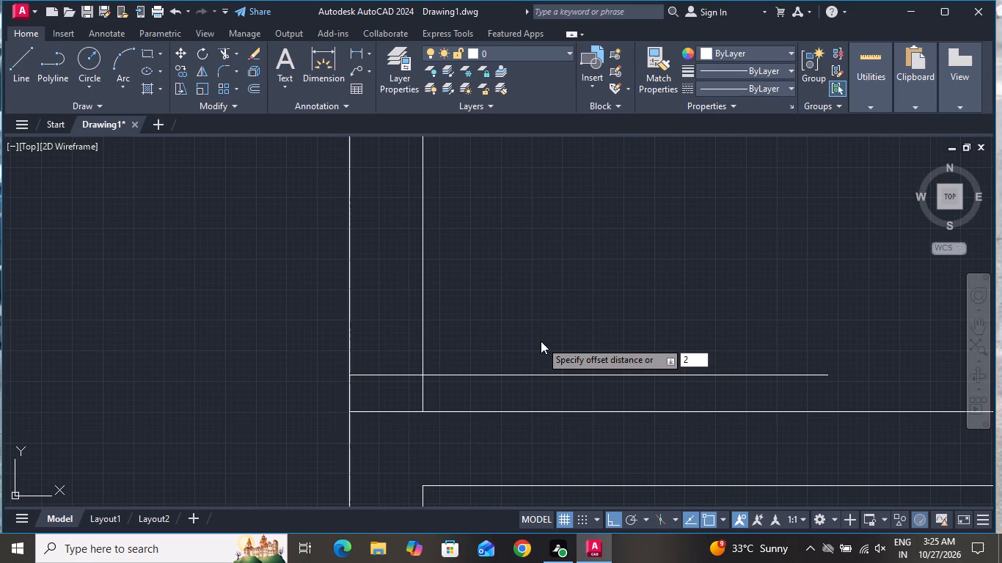
pyautogui.hotkey('shift', '"')
pyautogui.press('Return')
pyautogui.scroll(-1, 549, 372)
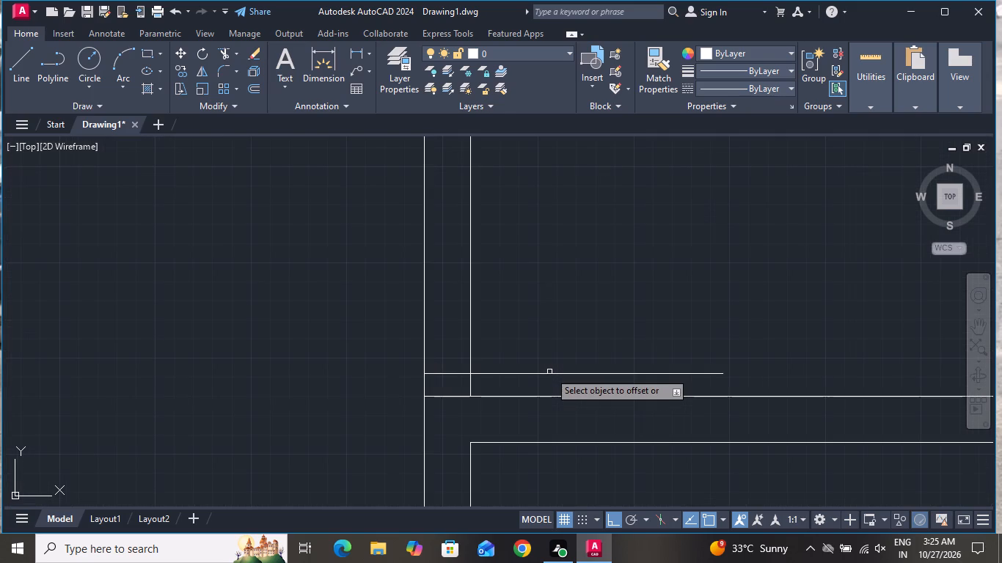
pyautogui.click(549, 372)
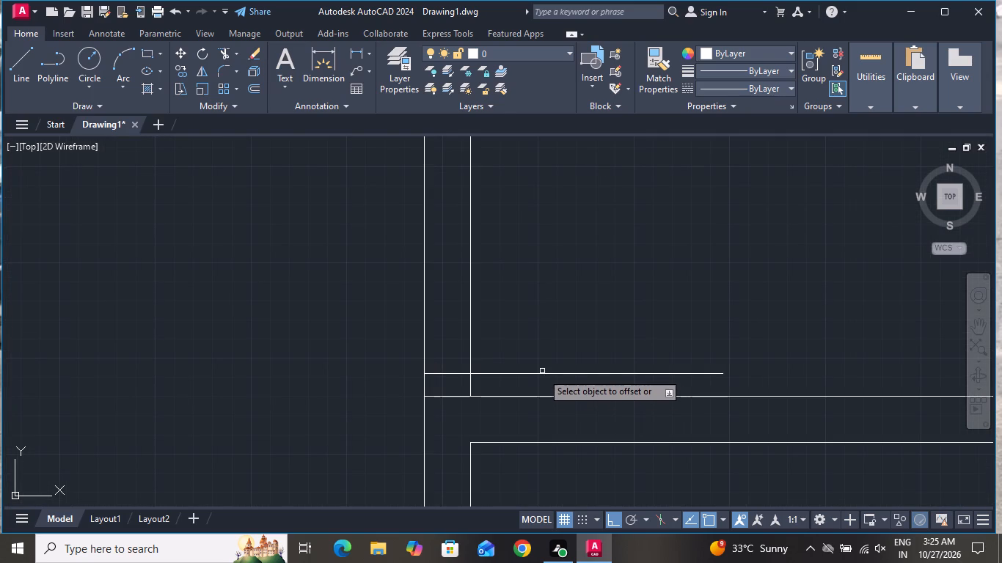
pyautogui.click(542, 374)
pyautogui.click(543, 345)
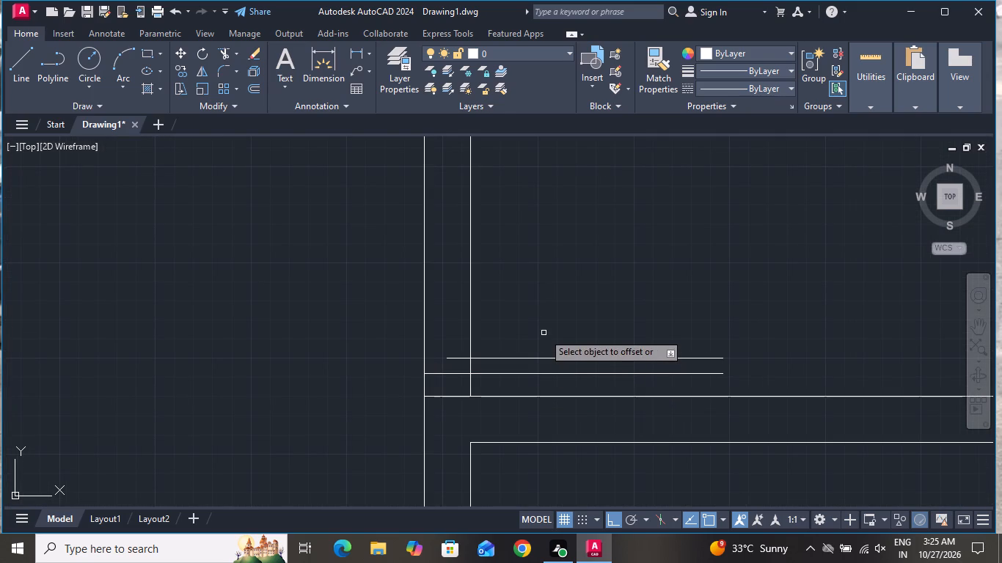
pyautogui.rightClick(544, 332)
pyautogui.click(555, 348)
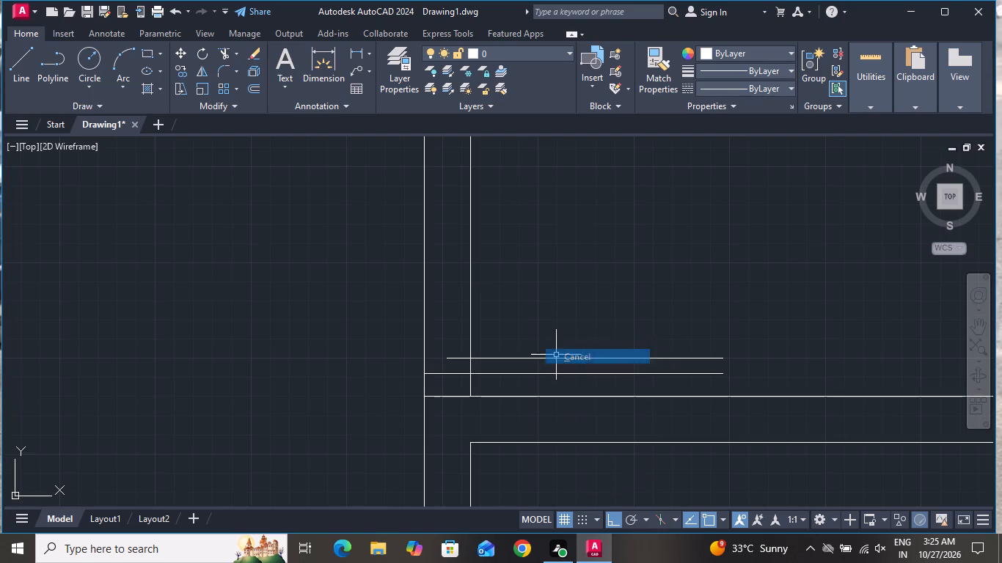
# Draw the door swing arc from the midpoint of the upper jamb line to the free end of the door leaf.
pyautogui.scroll(-2, 557, 344)
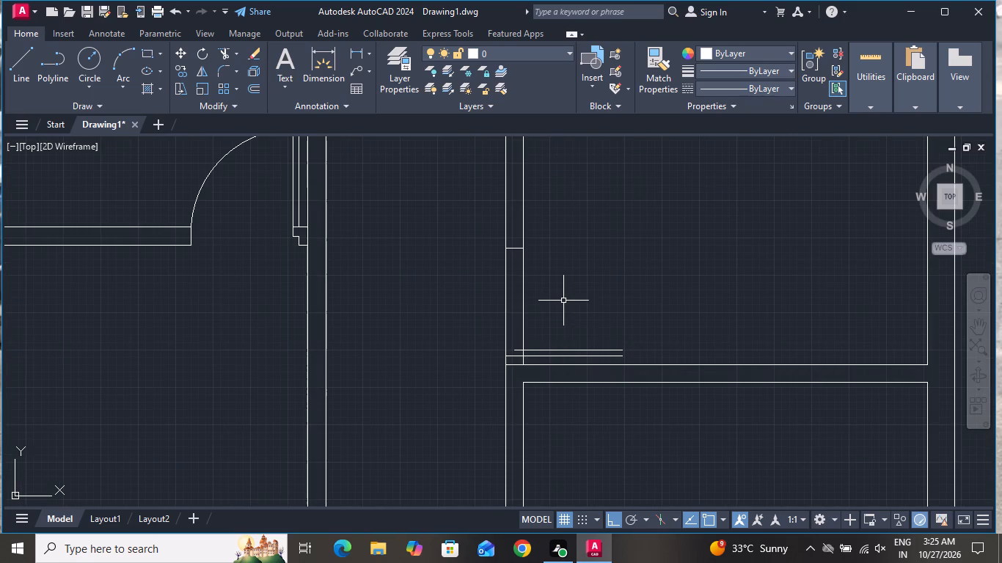
pyautogui.write('a')
pyautogui.press('space')
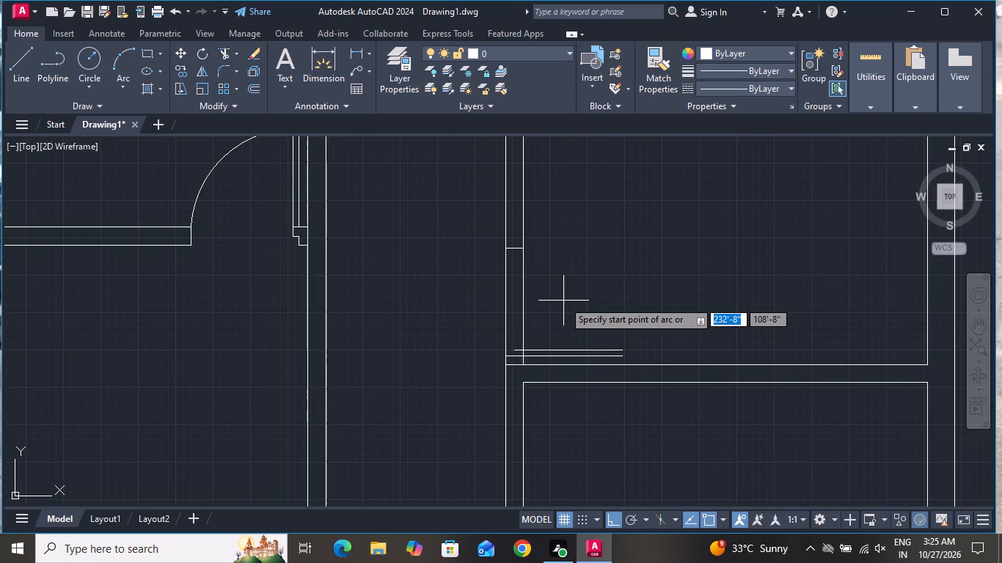
pyautogui.click(513, 249)
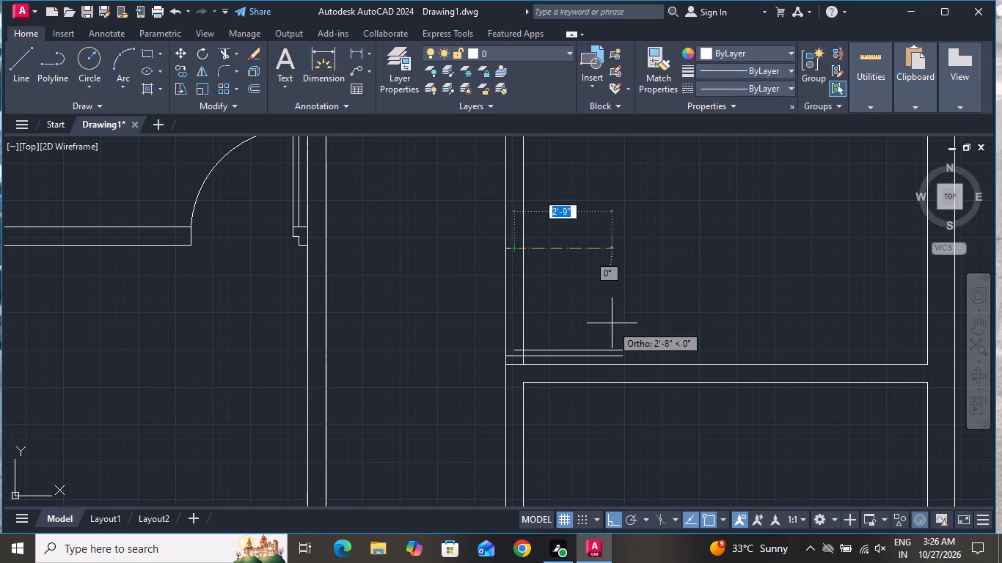
pyautogui.click(623, 348)
pyautogui.click(627, 358)
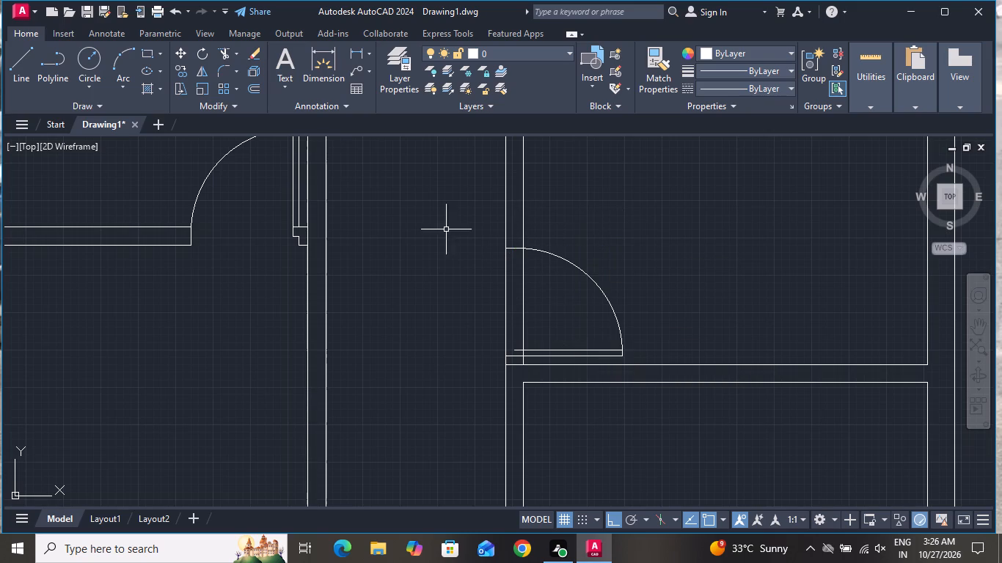
# Draw a 2" vertical line closing the hinge end of the door leaf inside the wall thickness.
pyautogui.click(22, 69)
pyautogui.scroll(2, 528, 351)
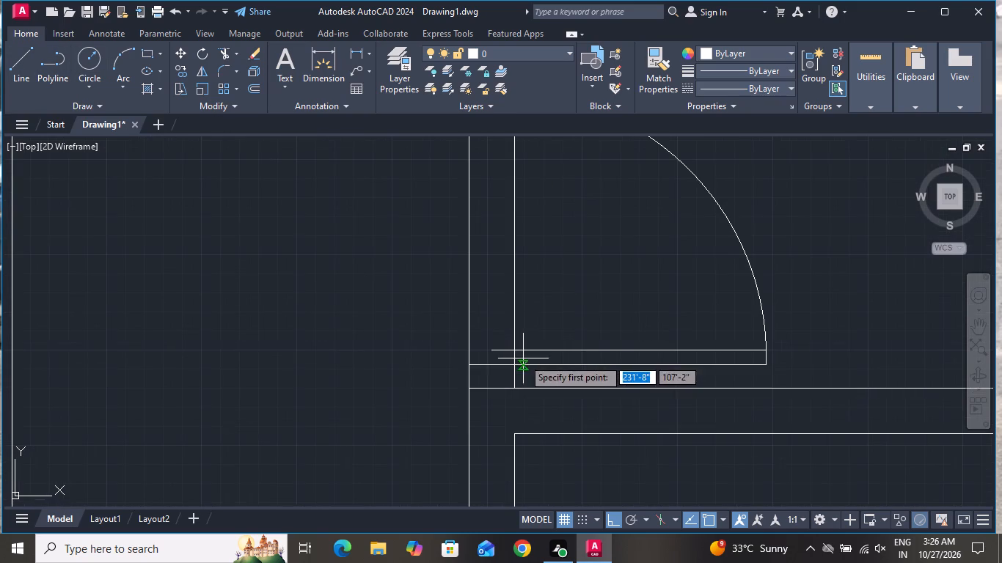
pyautogui.click(491, 350)
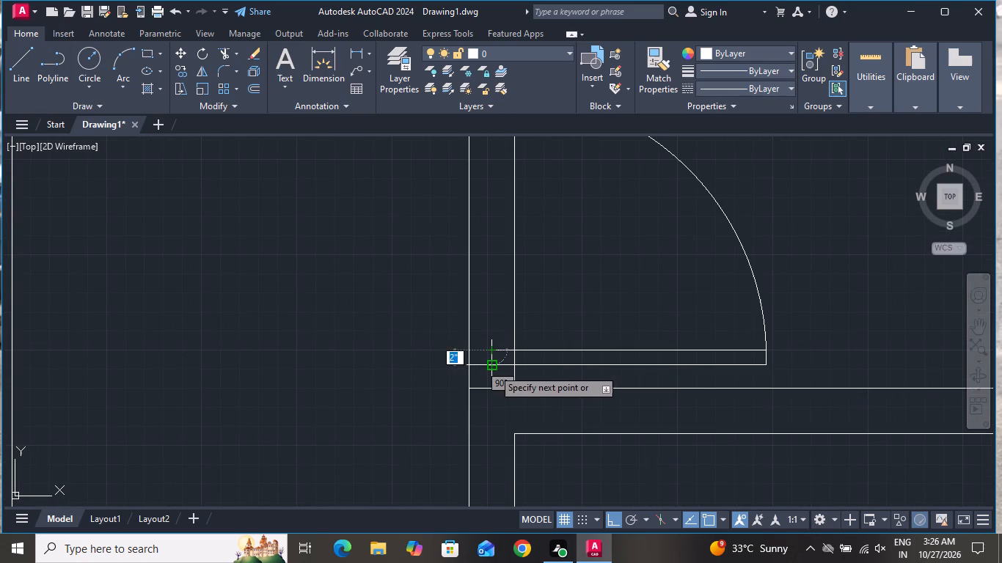
pyautogui.click(493, 368)
pyautogui.rightClick(497, 359)
pyautogui.click(543, 380)
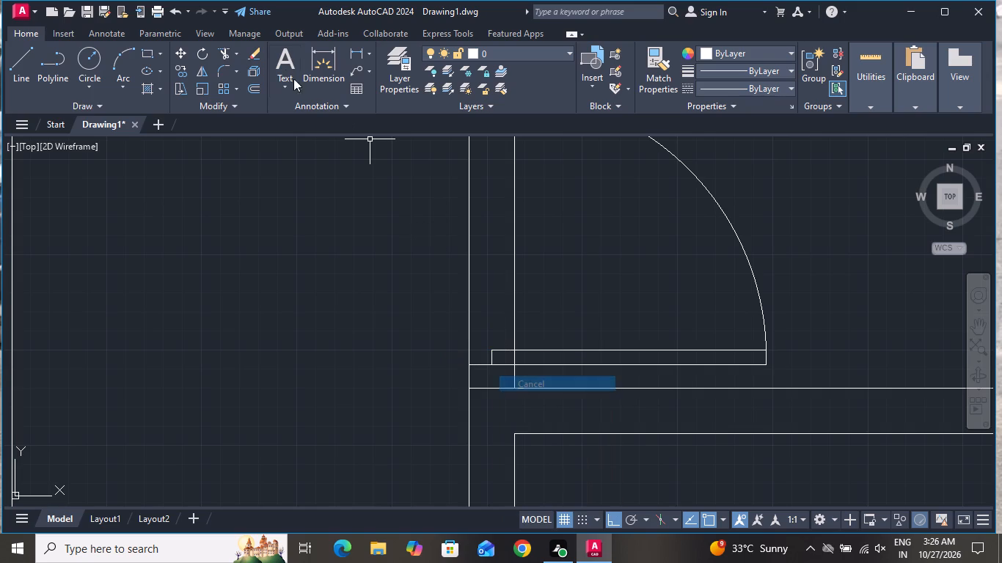
# Trim the leaf's lower line between its hinge end and the room-side face of the corridor wall.
pyautogui.click(220, 53)
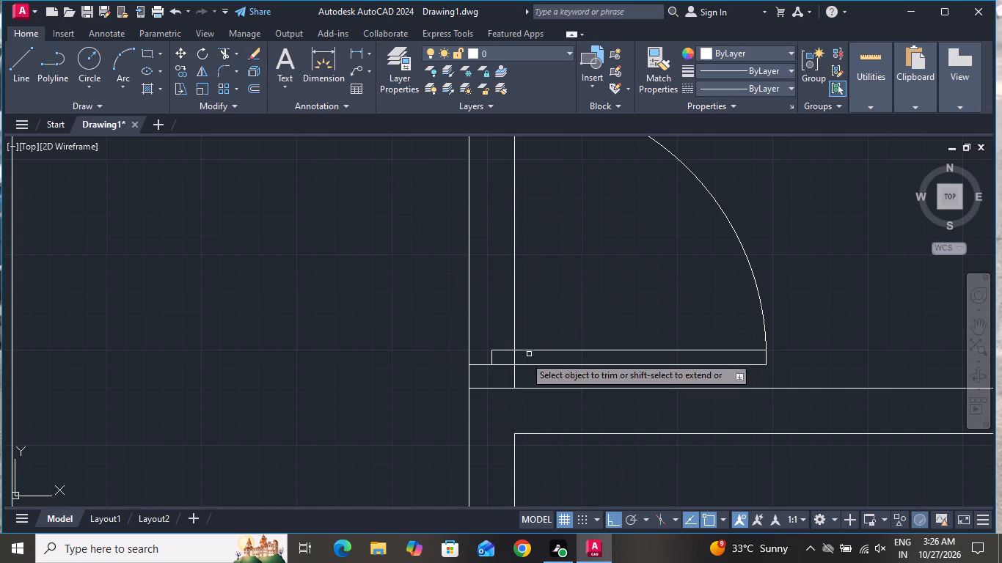
pyautogui.scroll(5, 506, 364)
pyautogui.click(501, 342)
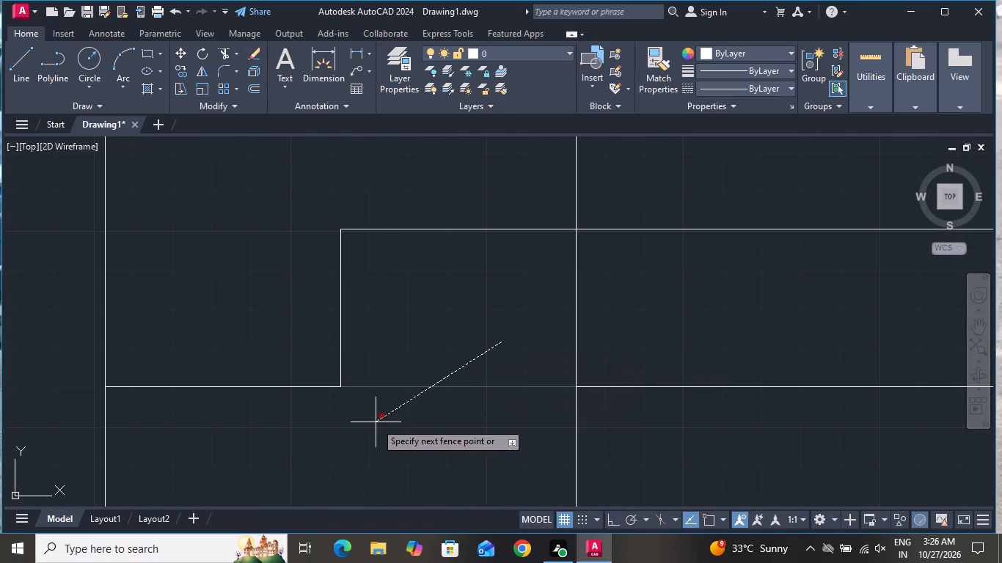
pyautogui.click(291, 432)
# Trim the corridor wall face lines between the two jamb lines to open the right-hand room's doorway.
pyautogui.scroll(-6, 524, 402)
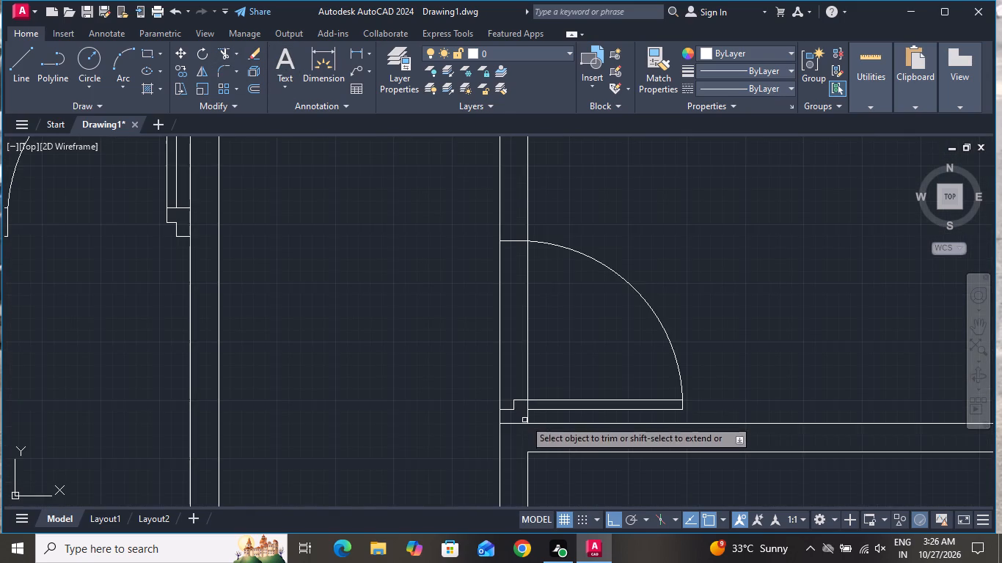
pyautogui.scroll(-2, 527, 411)
pyautogui.click(542, 386)
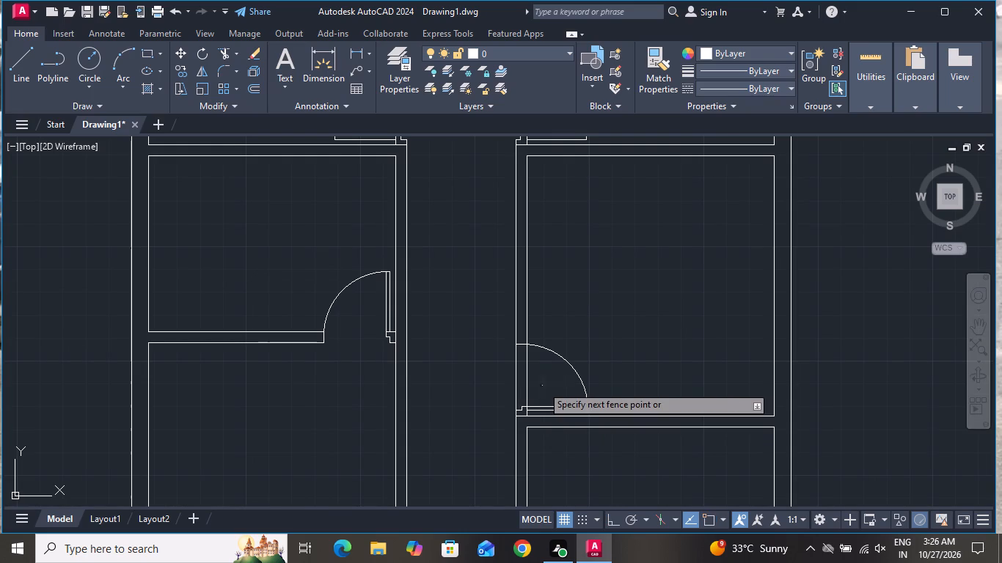
pyautogui.click(484, 380)
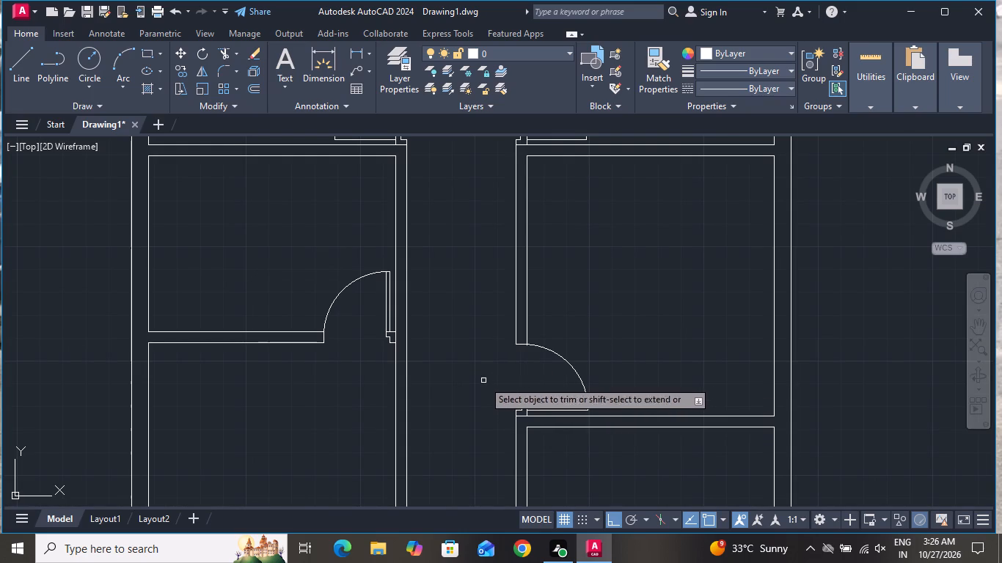
pyautogui.scroll(-2, 511, 334)
pyautogui.rightClick(552, 288)
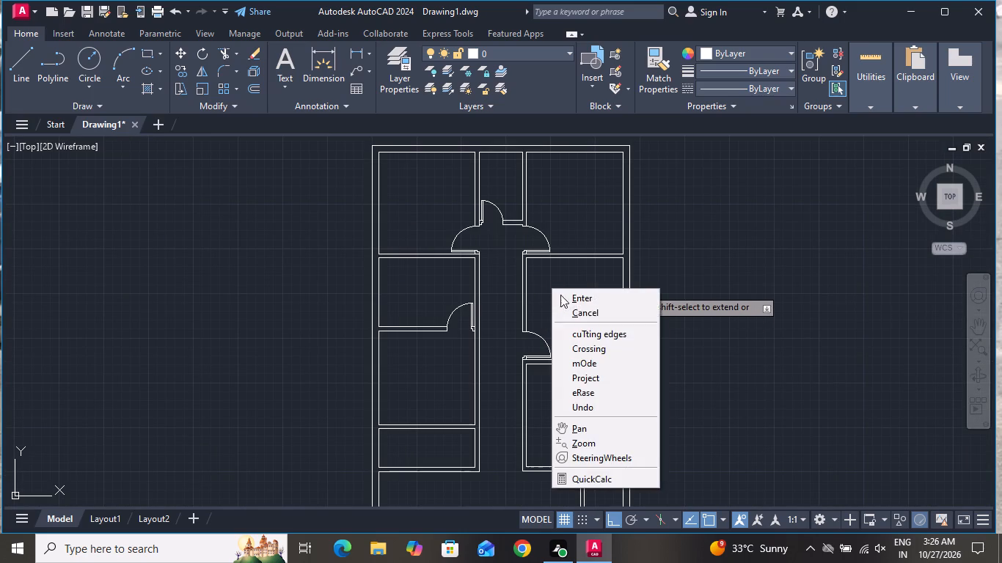
pyautogui.click(590, 304)
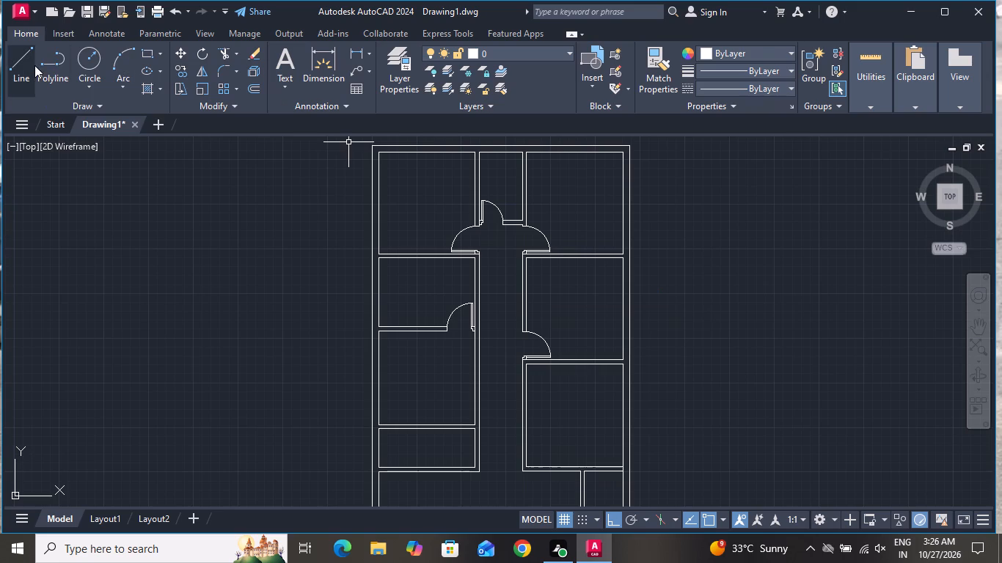
# Draw a 6" horizontal line across the left-hand corridor wall, a little below the door in the second left-hand partition.
pyautogui.click(27, 67)
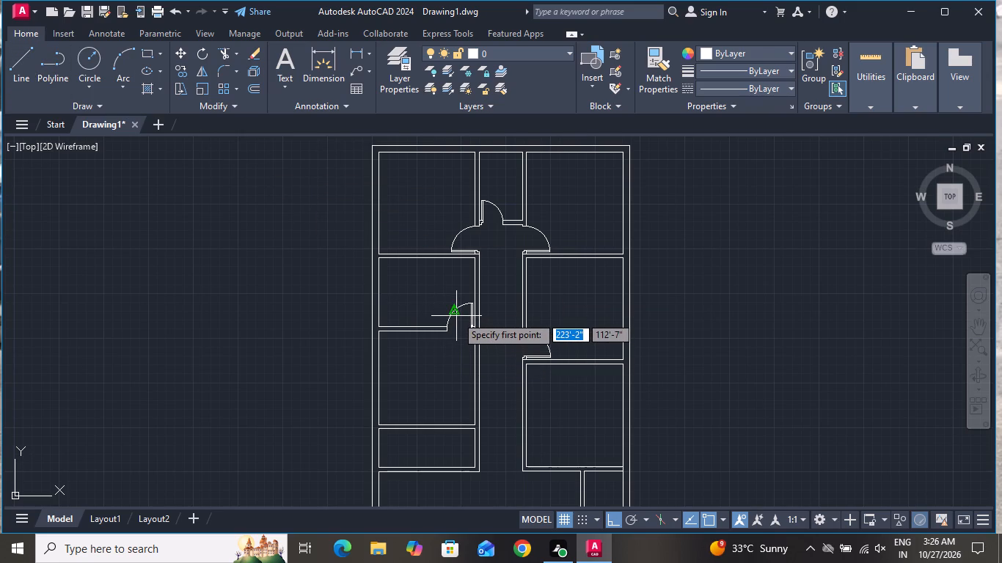
pyautogui.scroll(3, 473, 336)
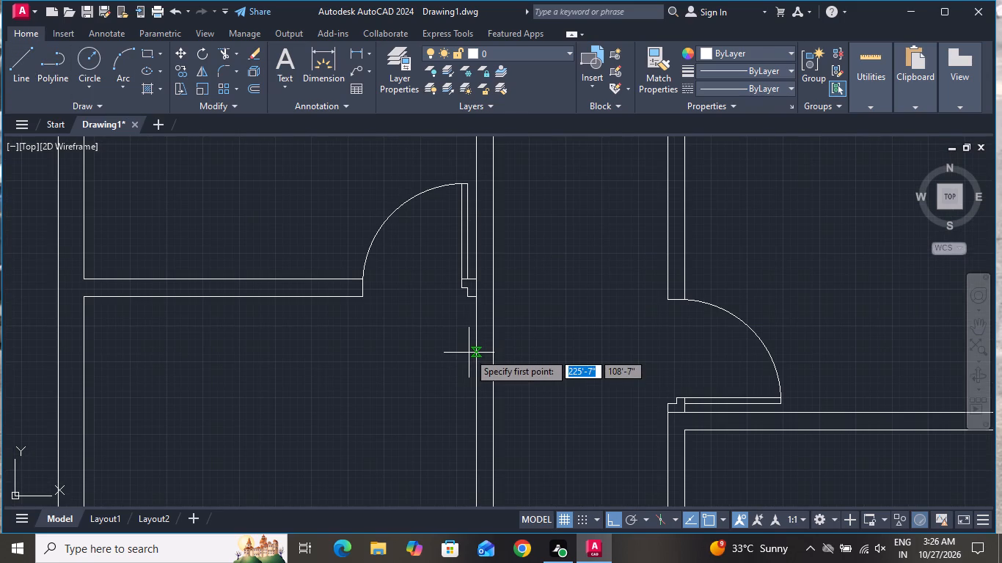
pyautogui.scroll(-2, 469, 353)
pyautogui.scroll(1, 478, 328)
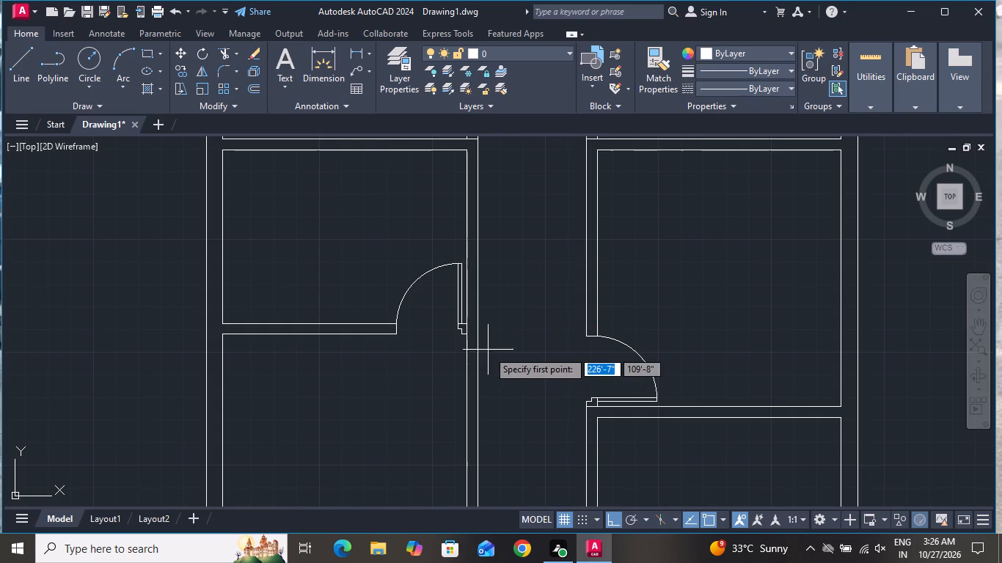
pyautogui.scroll(-1, 474, 385)
pyautogui.scroll(1, 442, 424)
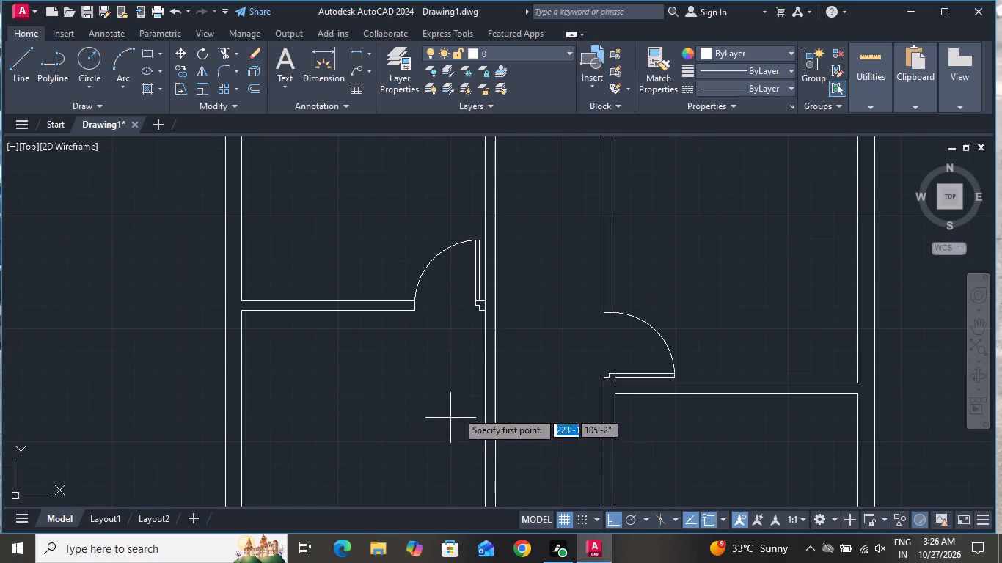
pyautogui.click(485, 369)
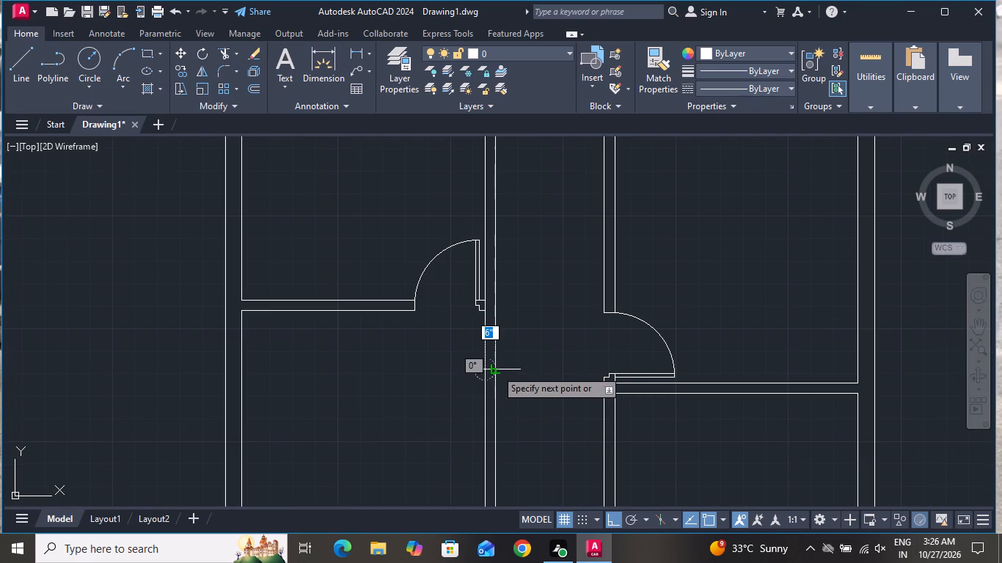
pyautogui.click(499, 367)
pyautogui.rightClick(499, 367)
pyautogui.click(524, 390)
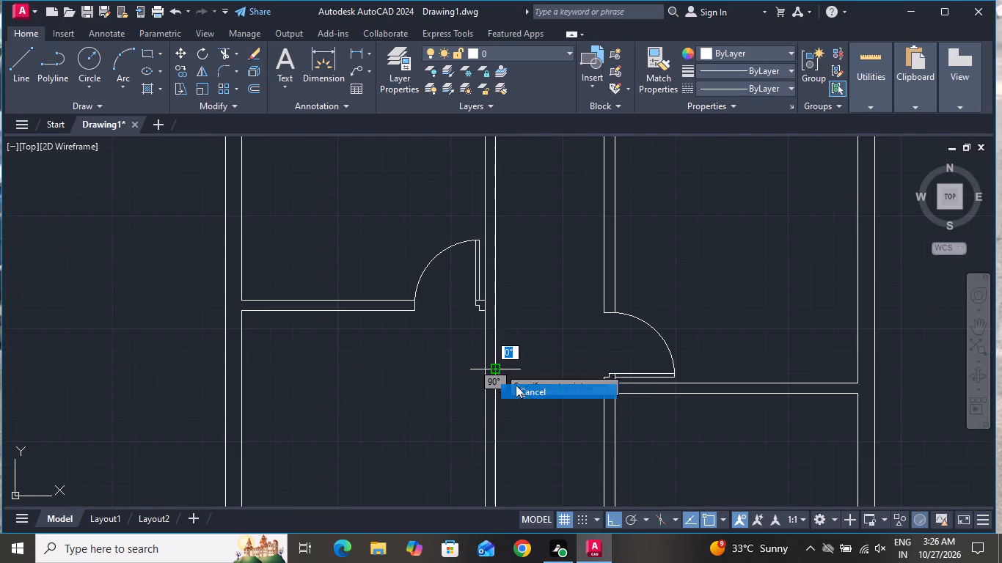
# Draw a second 6" horizontal line across the left-hand corridor wall, farther down alongside the third left-hand room.
pyautogui.click(21, 69)
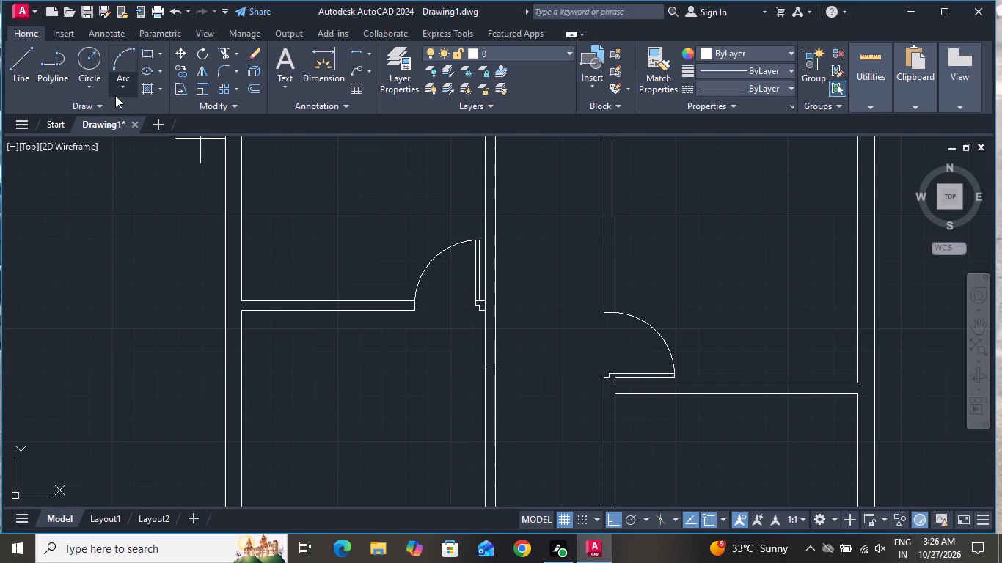
pyautogui.scroll(-2, 186, 113)
pyautogui.scroll(-2, 319, 224)
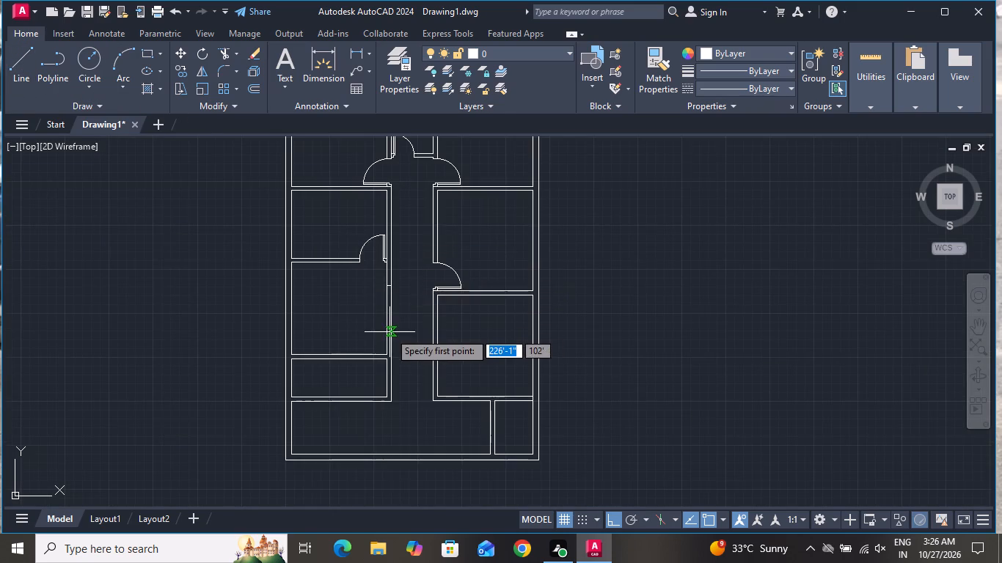
pyautogui.scroll(2, 390, 332)
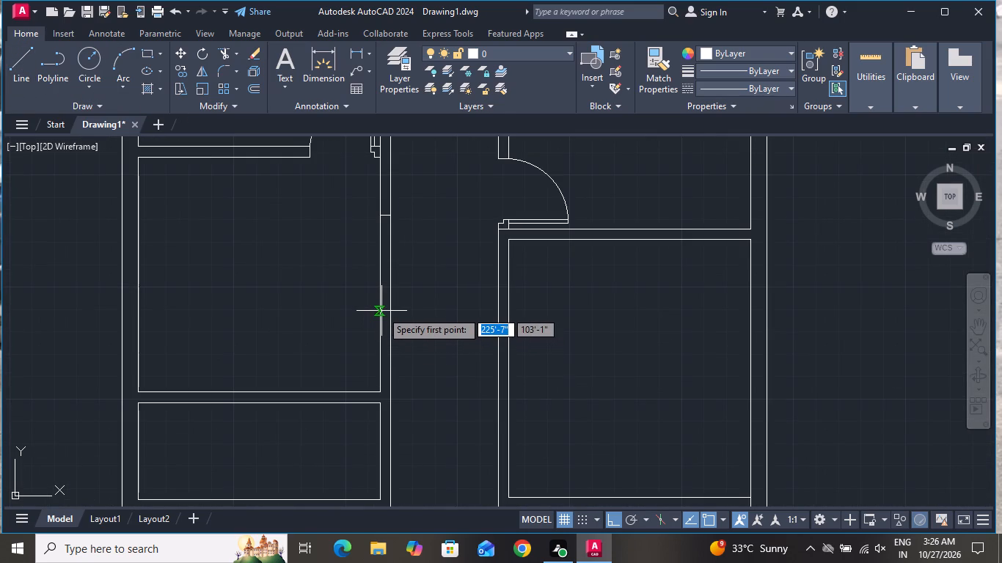
pyautogui.click(380, 303)
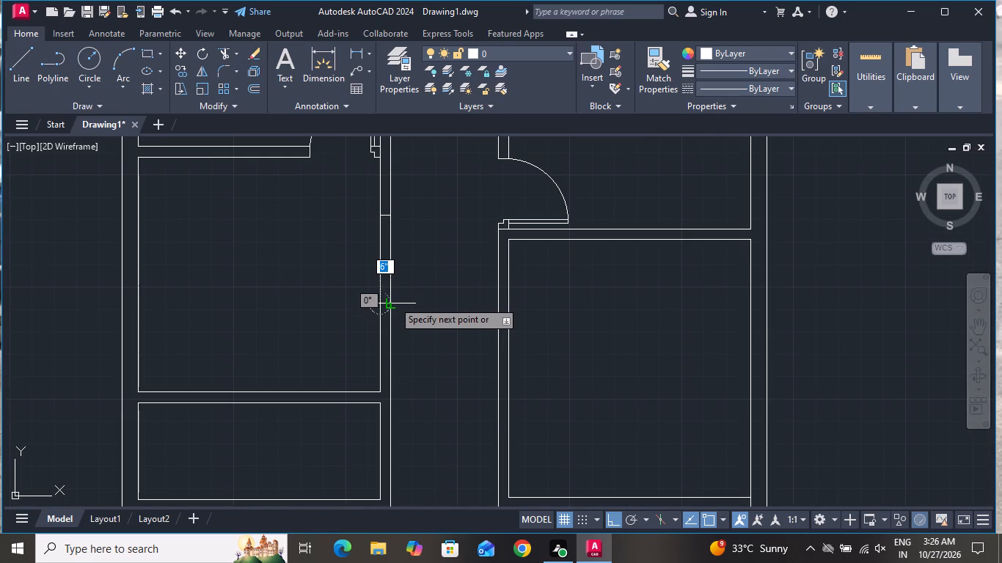
pyautogui.click(394, 305)
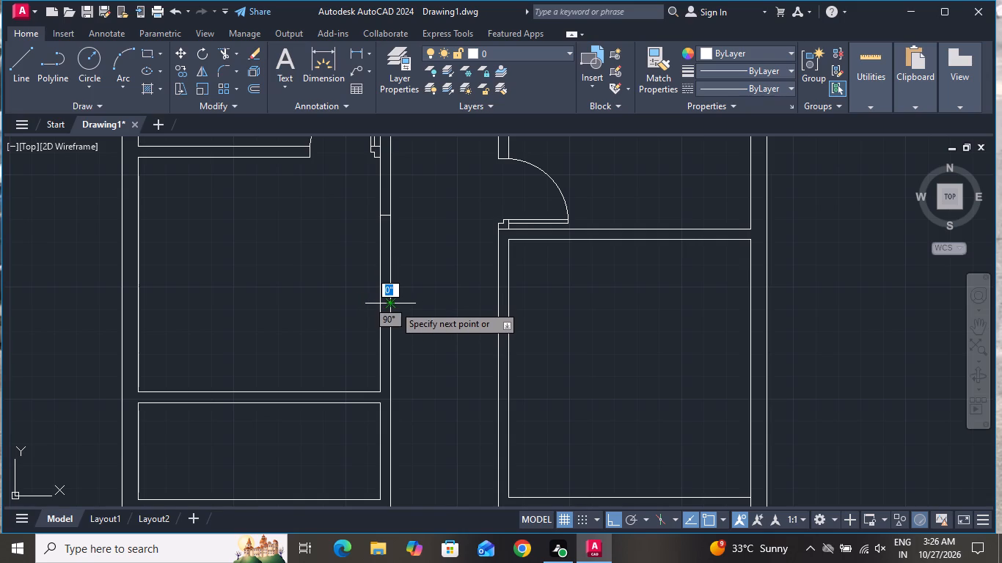
pyautogui.rightClick(393, 305)
pyautogui.click(392, 327)
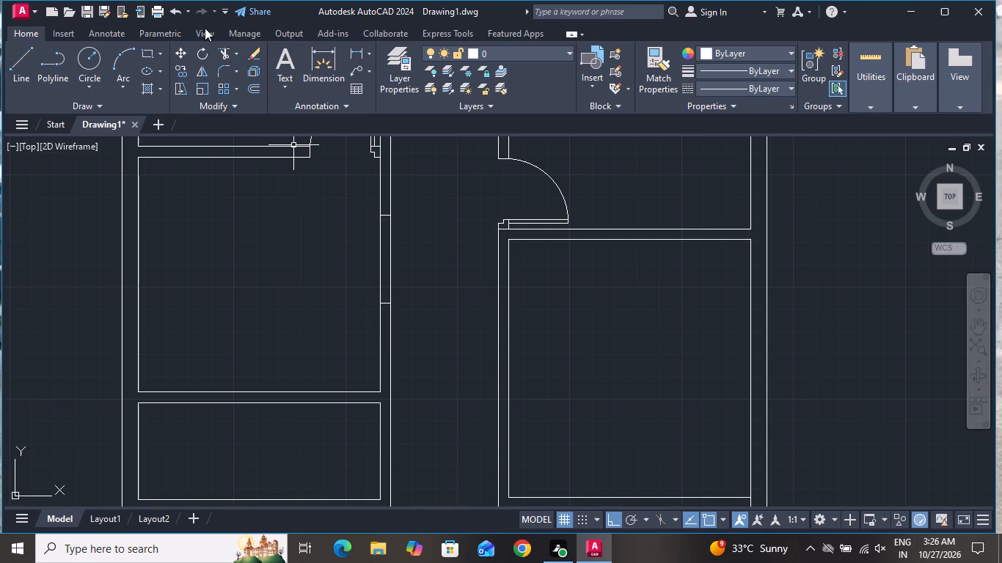
# Trim both left-hand corridor wall faces between the two short cross lines to open the third left-hand room.
pyautogui.click(224, 50)
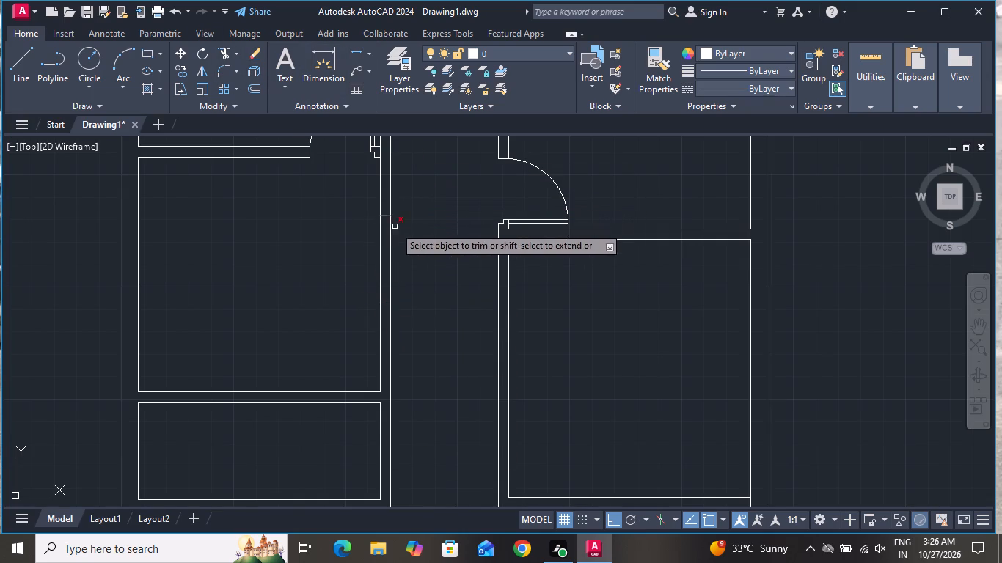
pyautogui.moveTo(406, 233); pyautogui.dragTo(406, 240)
pyautogui.click(365, 257)
pyautogui.rightClick(351, 254)
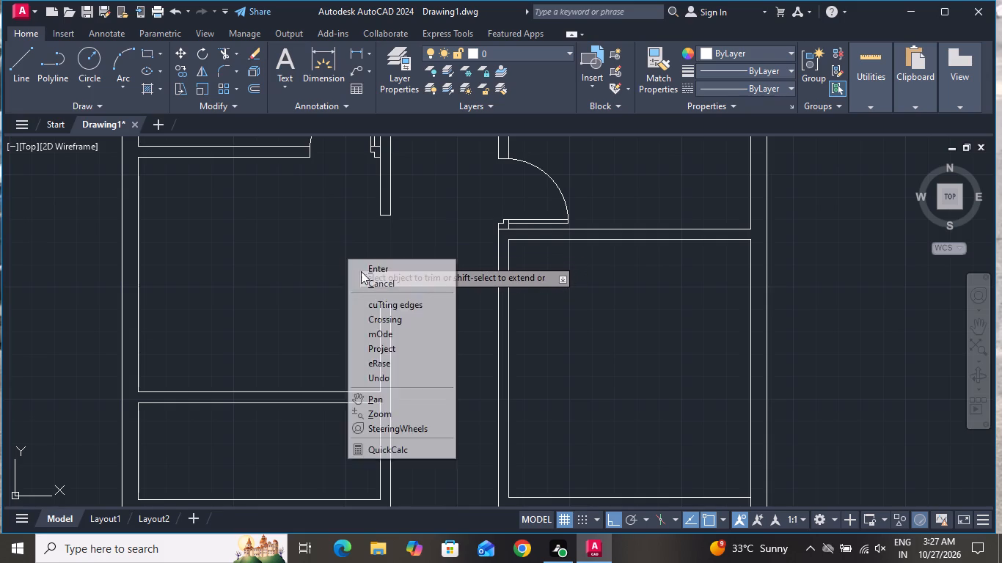
pyautogui.click(370, 285)
pyautogui.scroll(-2, 391, 226)
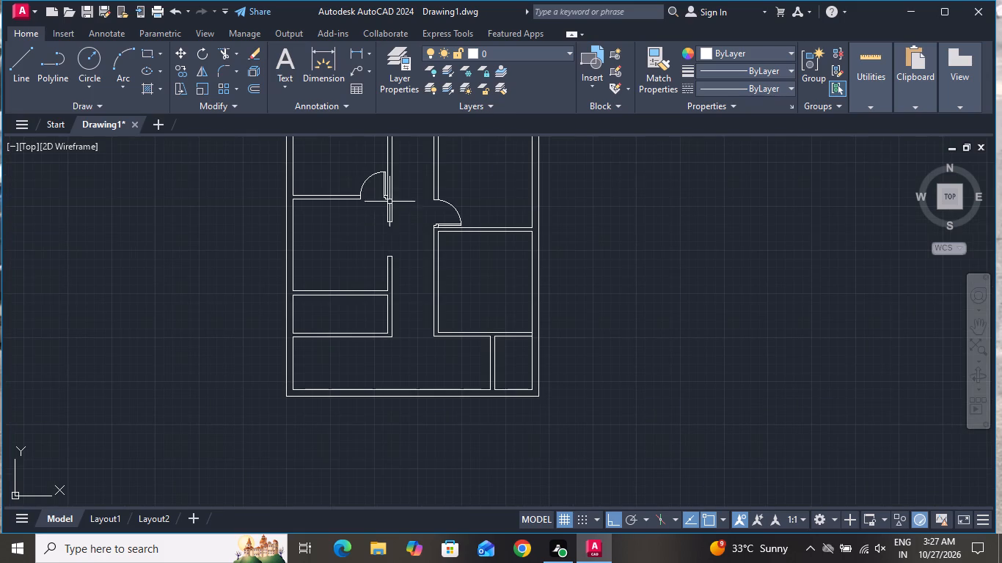
# Load the ACAD_ISO02W100 (ISO dash) linetype and make it the current linetype.
pyautogui.click(747, 93)
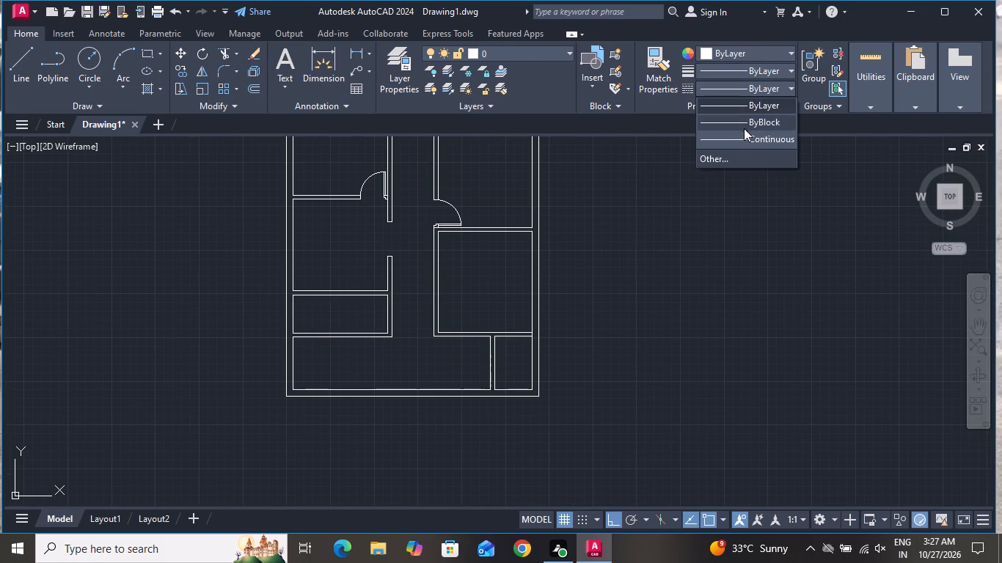
pyautogui.click(742, 152)
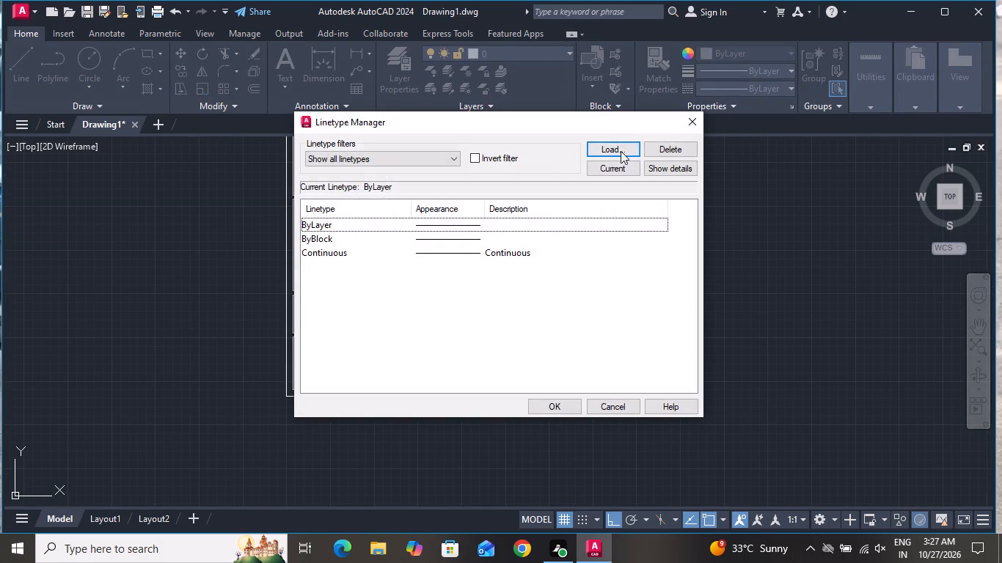
pyautogui.click(619, 154)
pyautogui.click(504, 250)
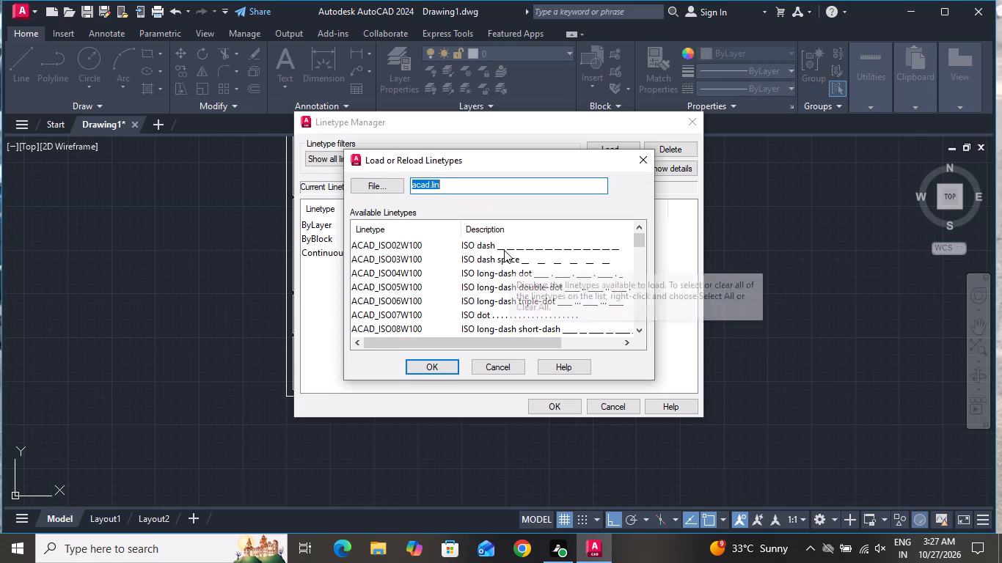
pyautogui.click(456, 367)
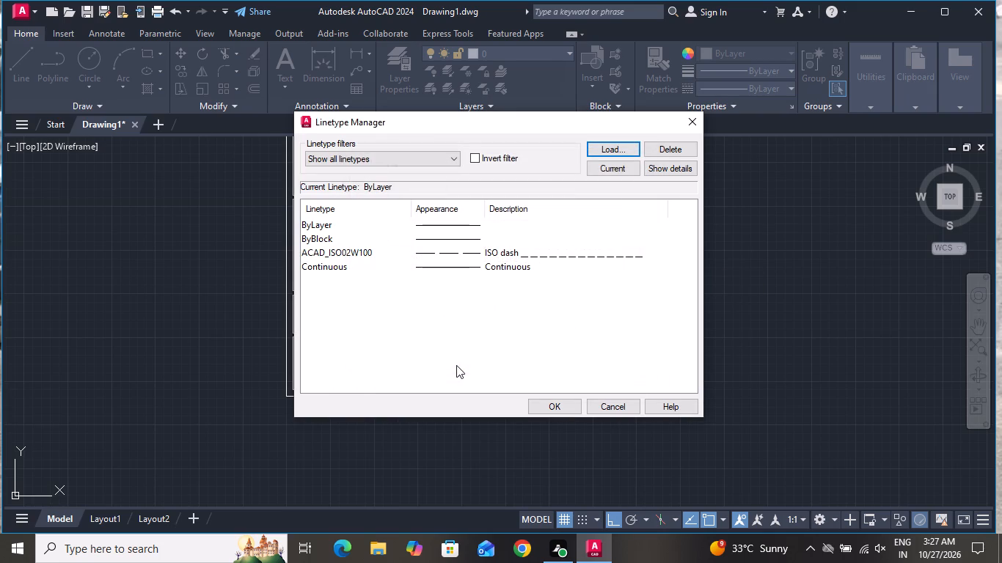
pyautogui.click(566, 405)
pyautogui.click(741, 91)
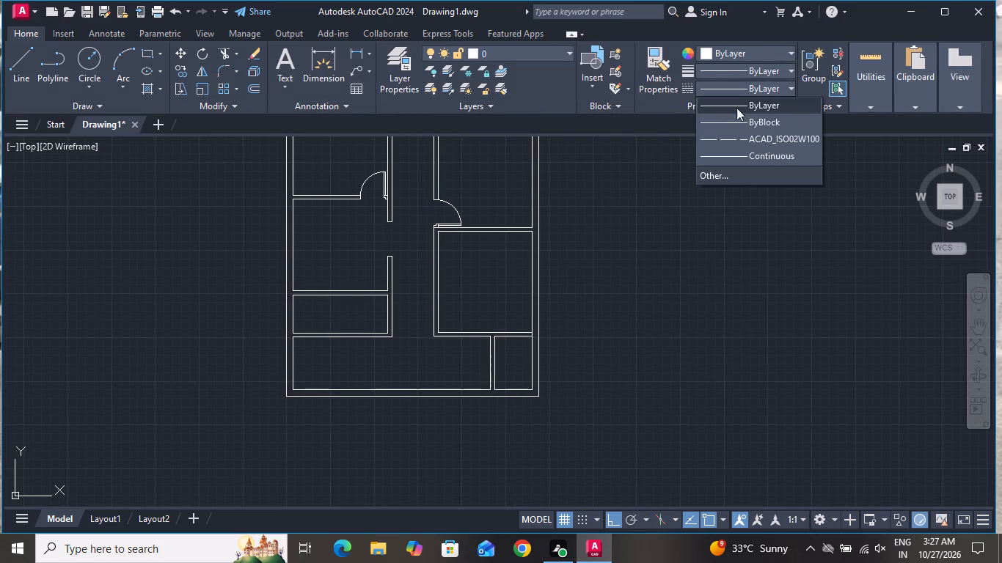
pyautogui.click(729, 144)
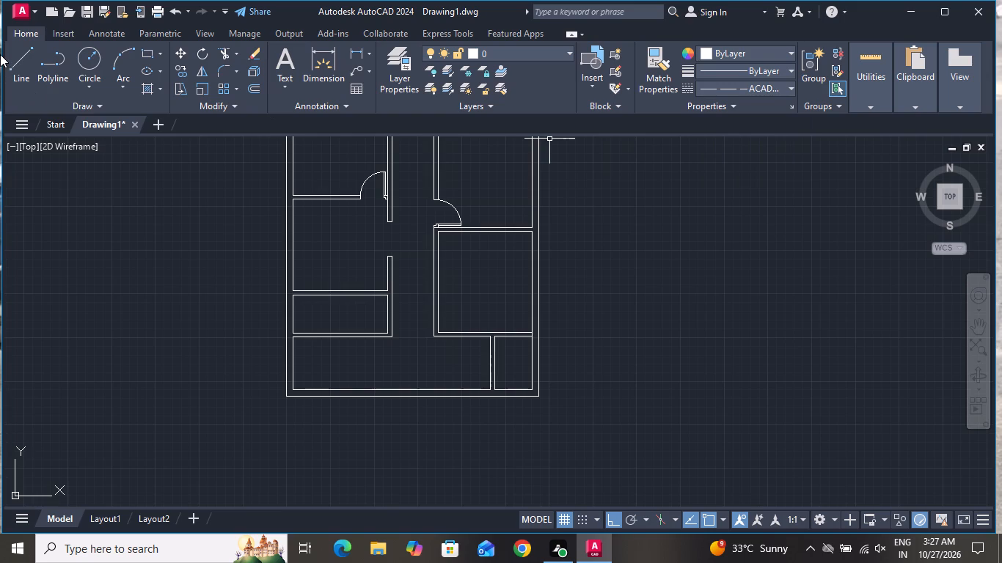
# Draw two dashed vertical lines across the third left-hand room's opening, joining the wall ends along both corridor wall faces.
pyautogui.click(5, 56)
pyautogui.click(18, 63)
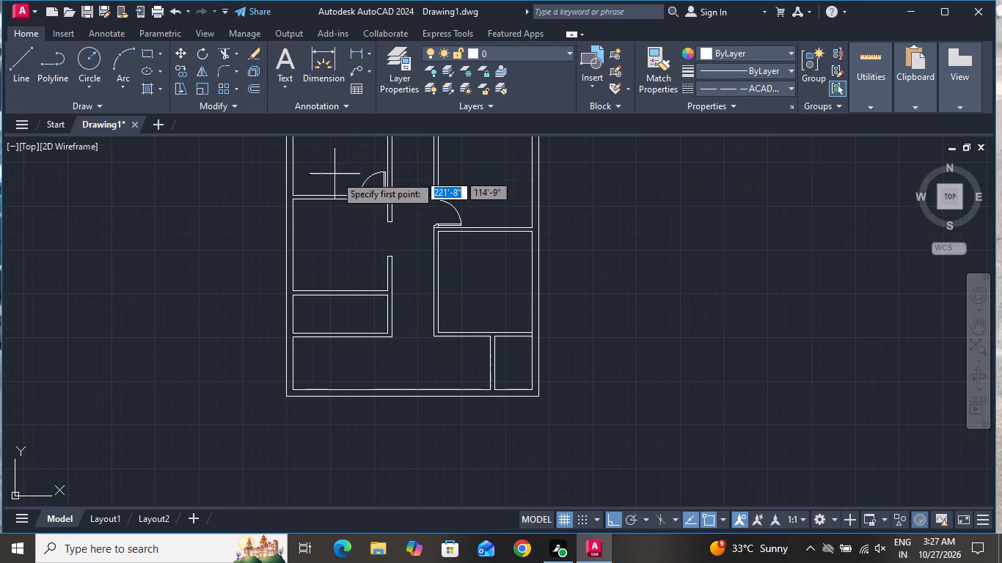
pyautogui.scroll(3, 382, 233)
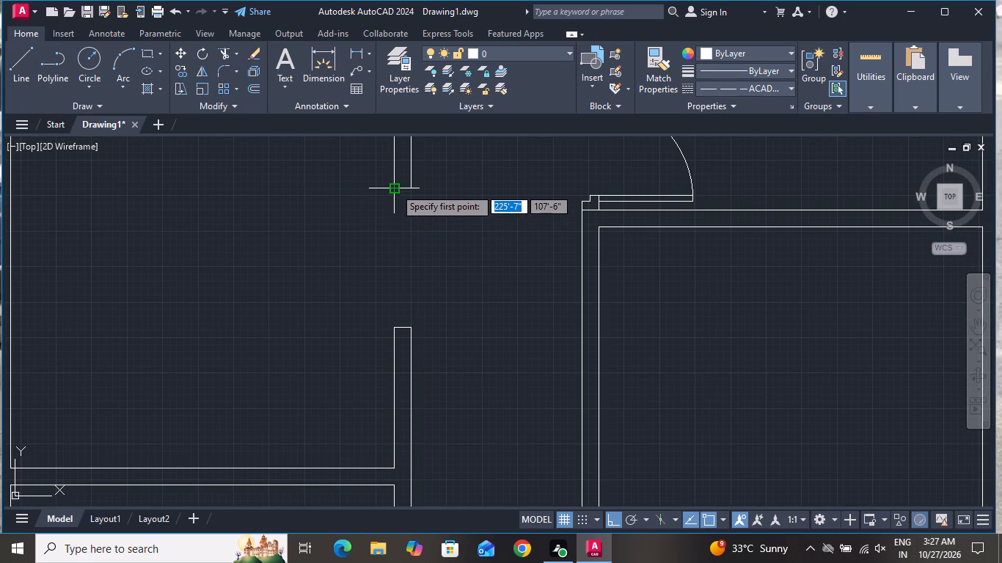
pyautogui.click(395, 188)
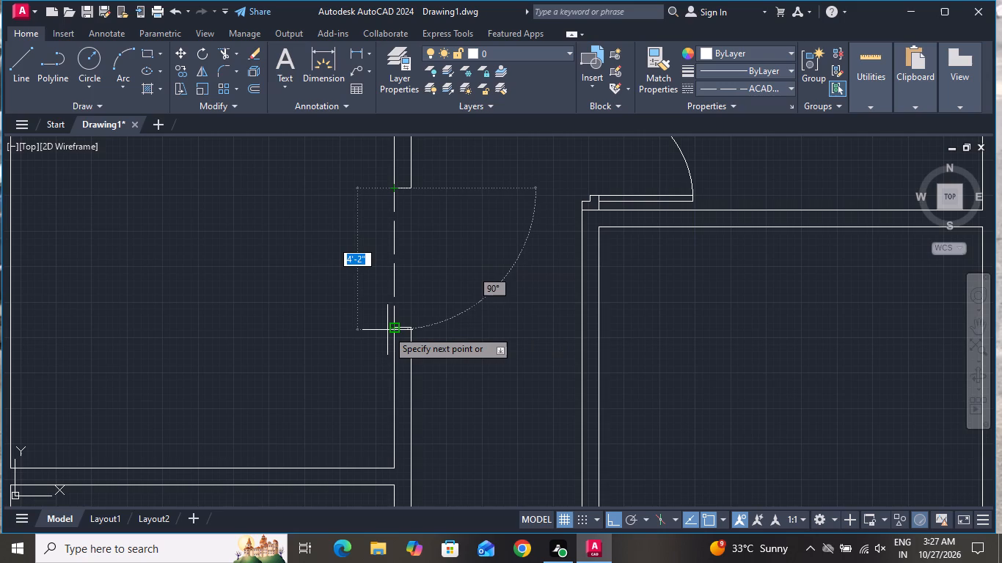
pyautogui.click(392, 328)
pyautogui.rightClick(392, 328)
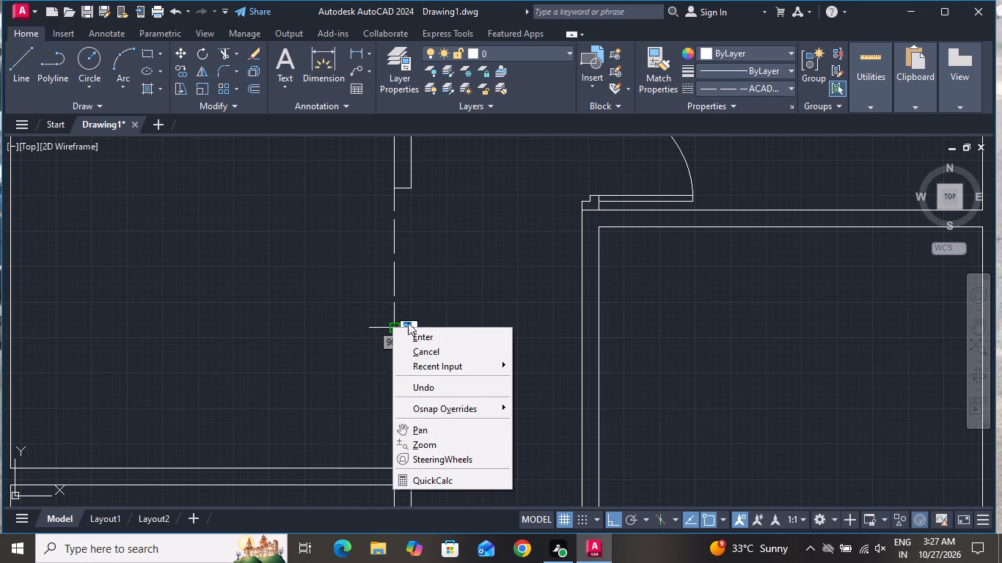
pyautogui.click(409, 344)
pyautogui.click(11, 58)
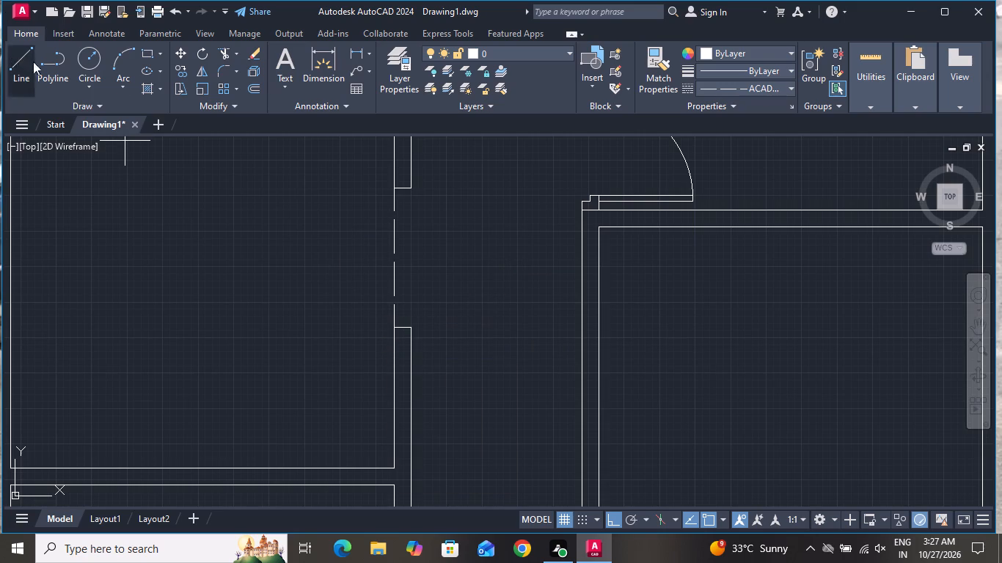
pyautogui.click(412, 188)
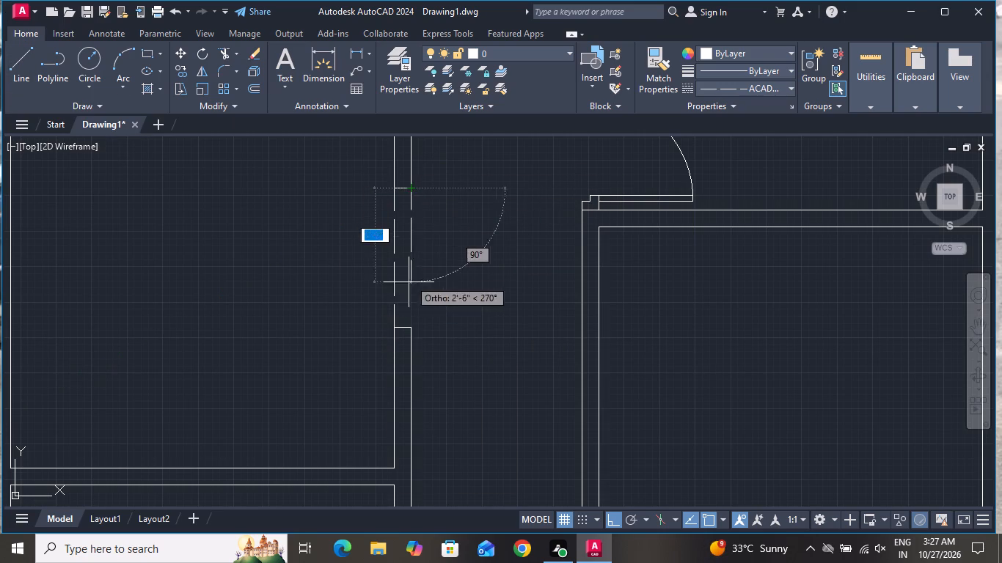
pyautogui.click(408, 326)
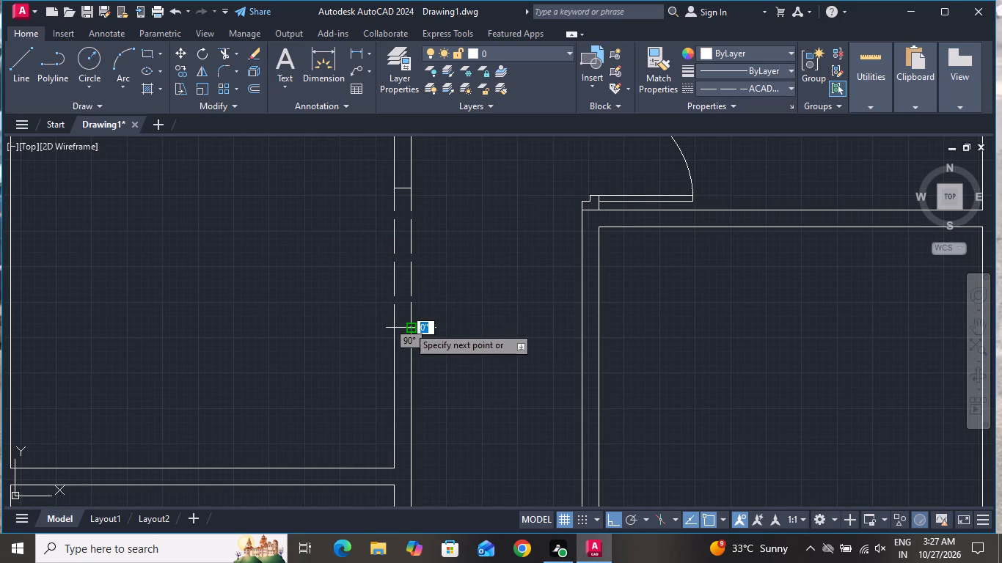
pyautogui.rightClick(408, 326)
pyautogui.click(418, 347)
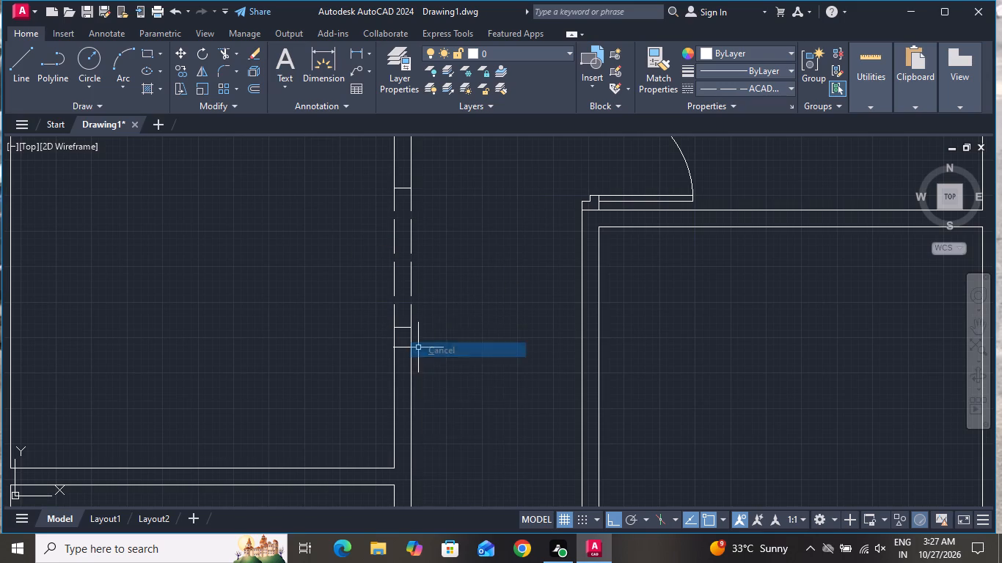
# Draw a short horizontal line across the left-hand corridor wall, extending the lower face of the partition below the dashed opening.
pyautogui.scroll(-2, 418, 347)
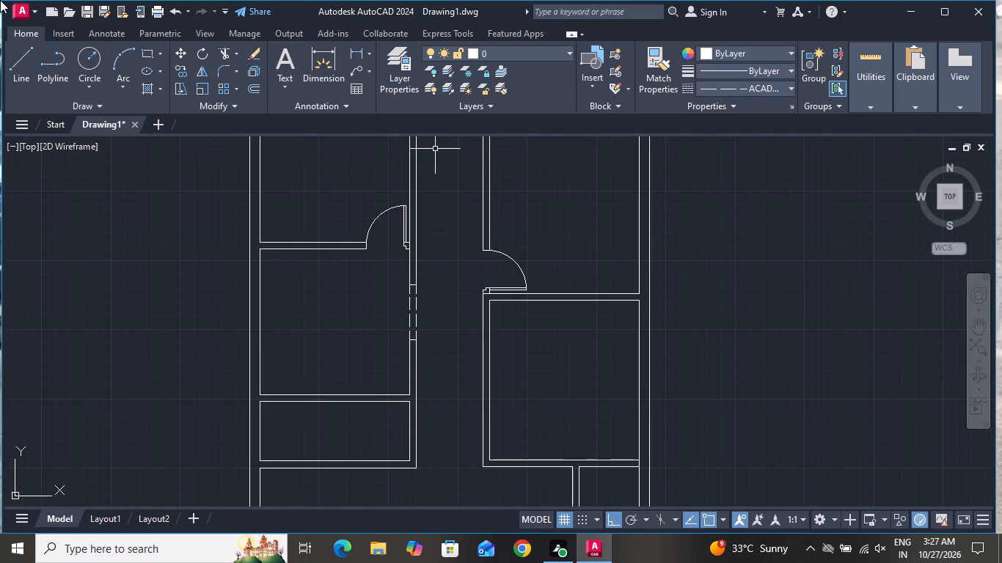
pyautogui.click(30, 72)
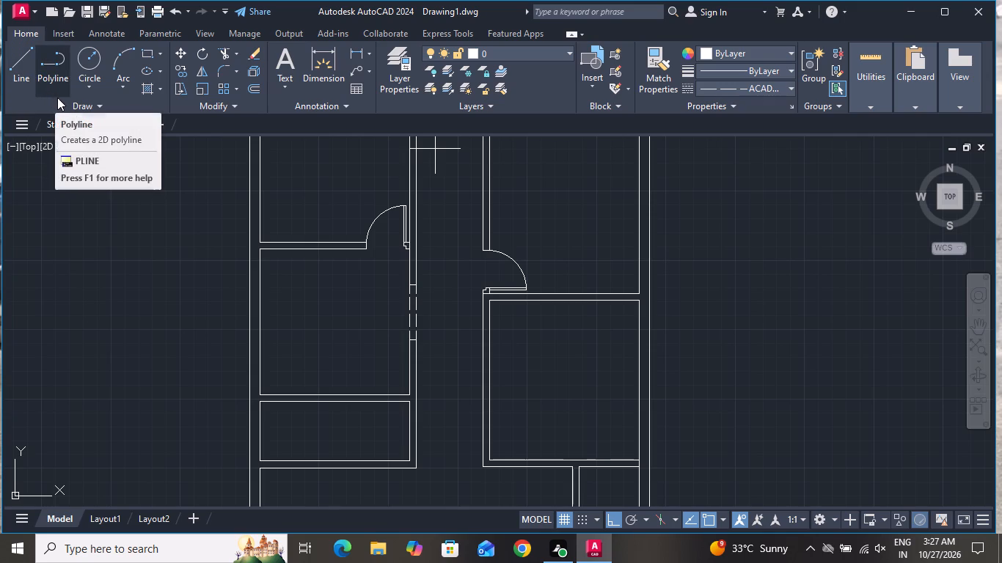
pyautogui.scroll(-2, 64, 111)
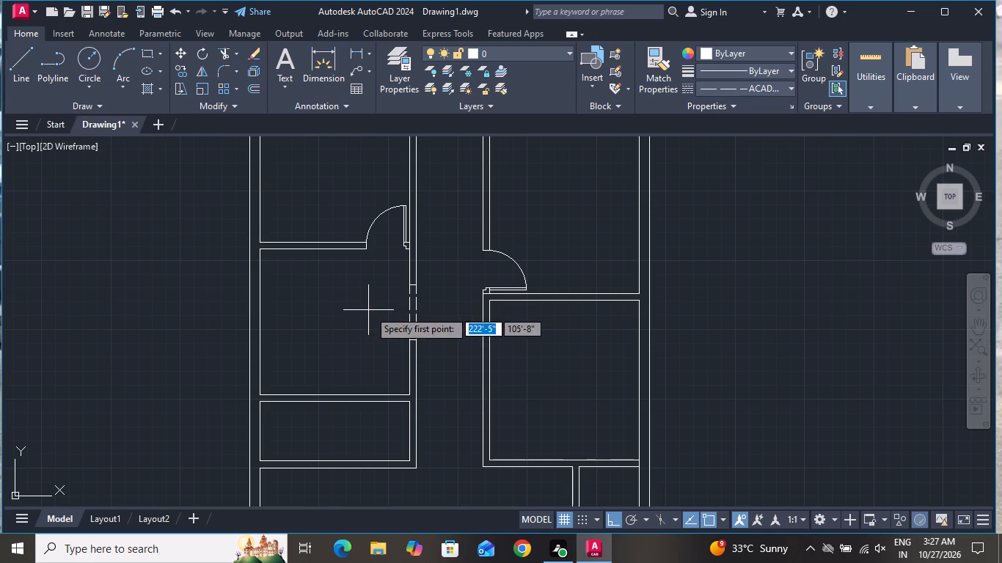
pyautogui.scroll(-1, 379, 315)
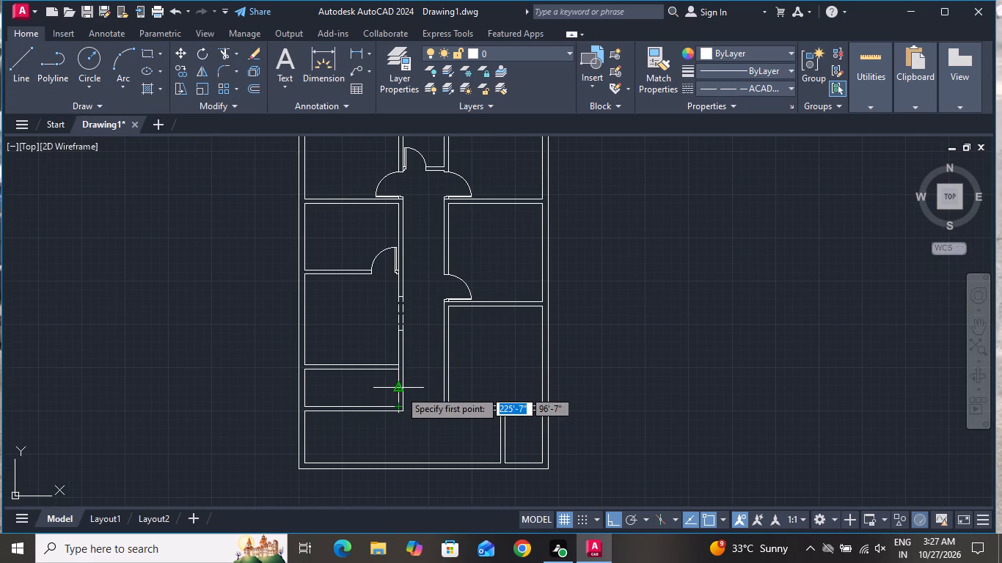
pyautogui.scroll(4, 401, 375)
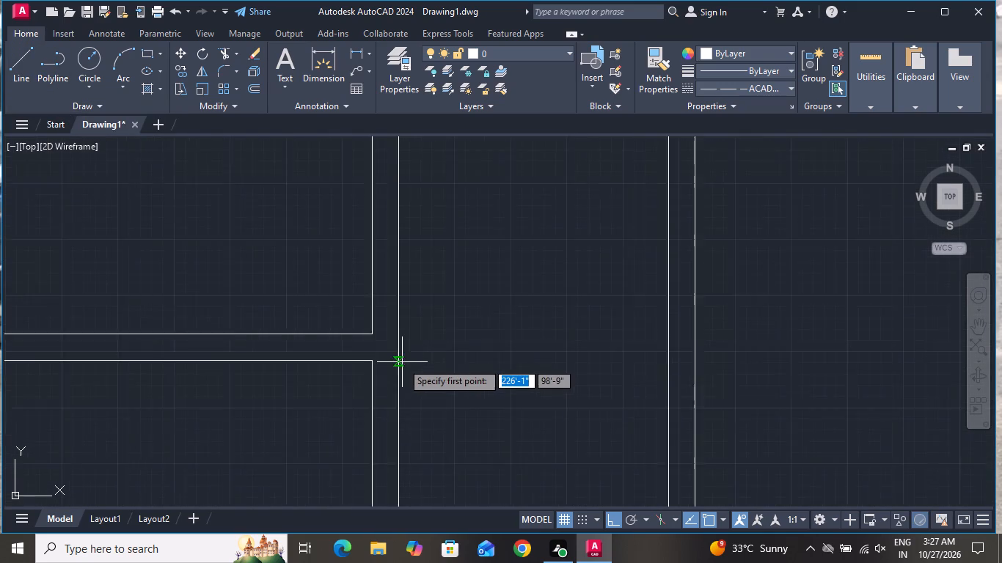
pyautogui.scroll(1, 402, 362)
pyautogui.click(353, 362)
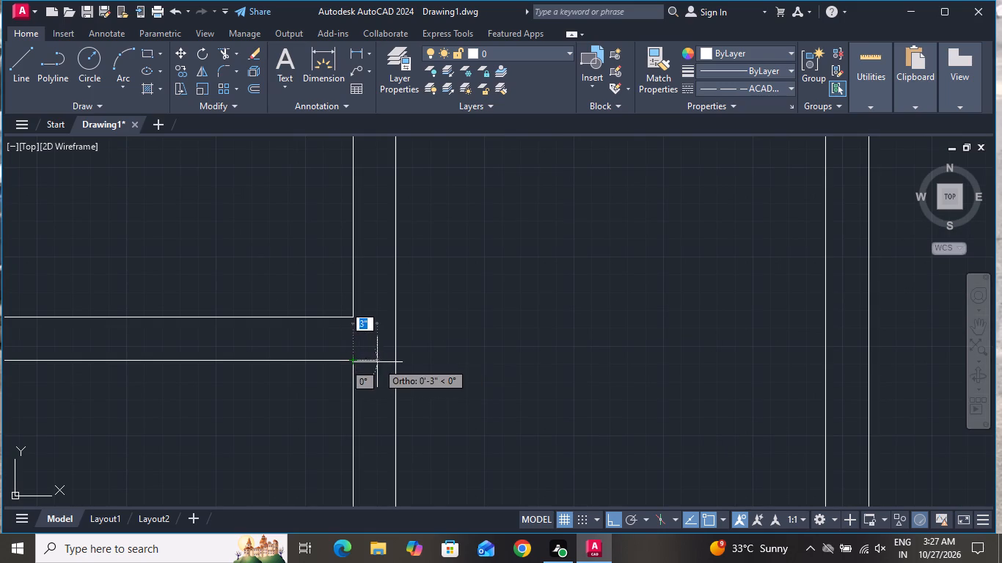
pyautogui.click(395, 361)
pyautogui.rightClick(395, 361)
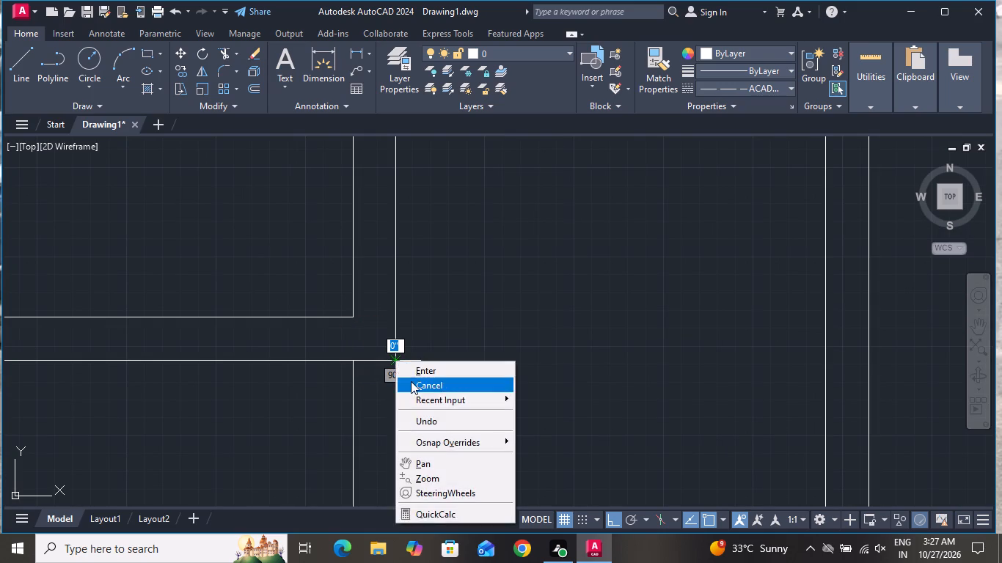
pyautogui.click(411, 381)
# Offset the new short cross line 3" downward within the corridor wall beside the small left-hand room.
pyautogui.scroll(-1, 420, 348)
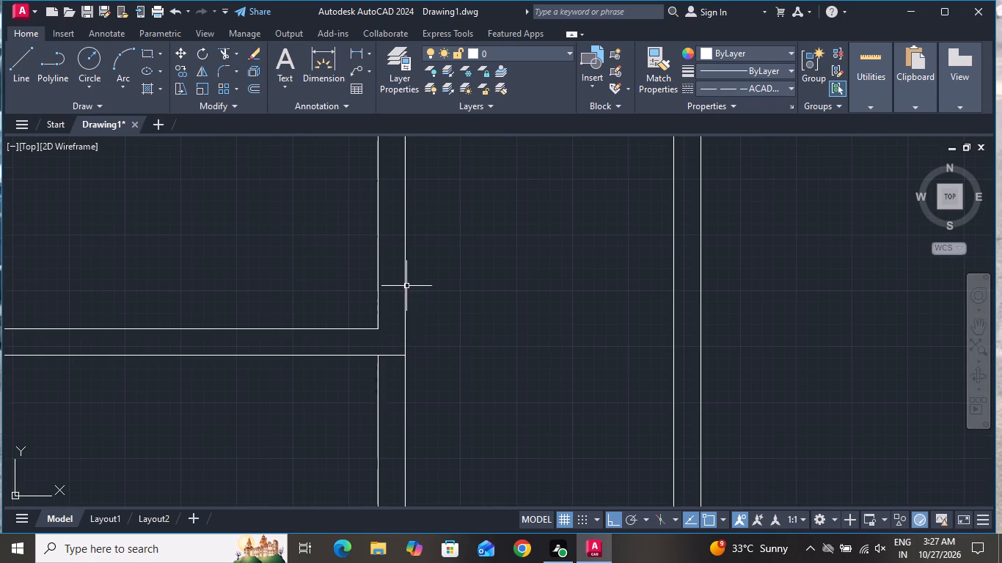
pyautogui.write('o')
pyautogui.press('space')
pyautogui.press('3')
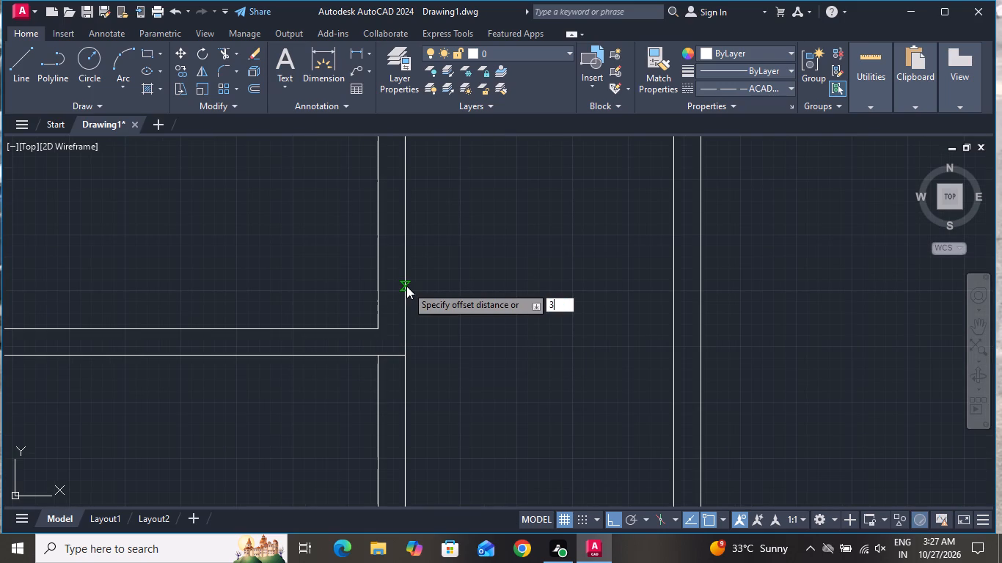
pyautogui.hotkey('shift', '"')
pyautogui.press('Return')
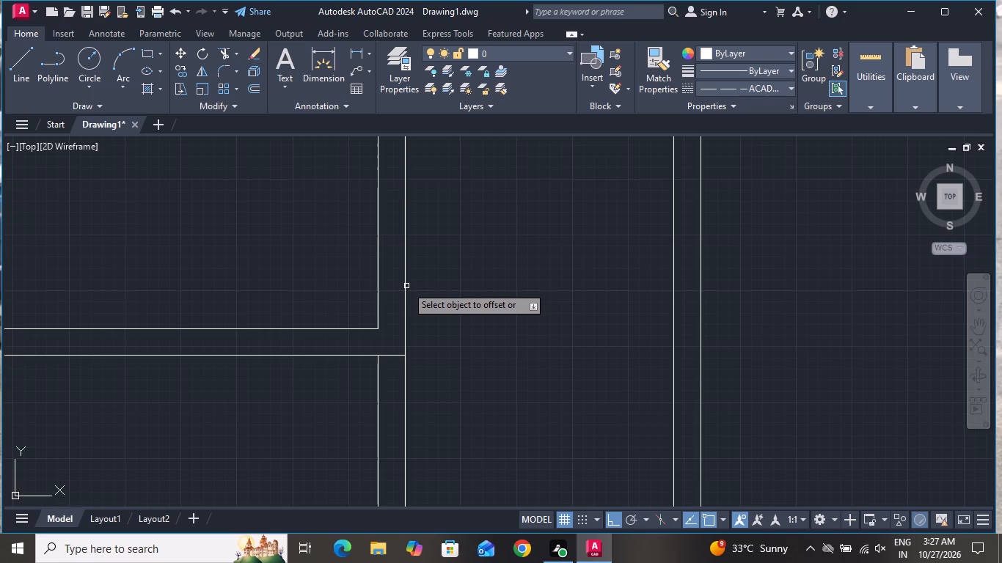
pyautogui.scroll(-2, 434, 310)
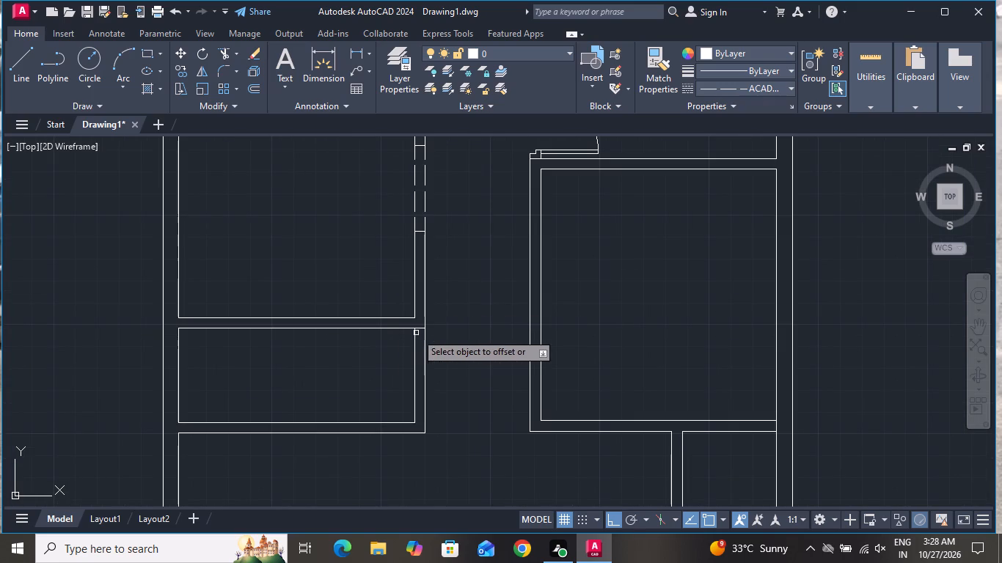
pyautogui.click(420, 328)
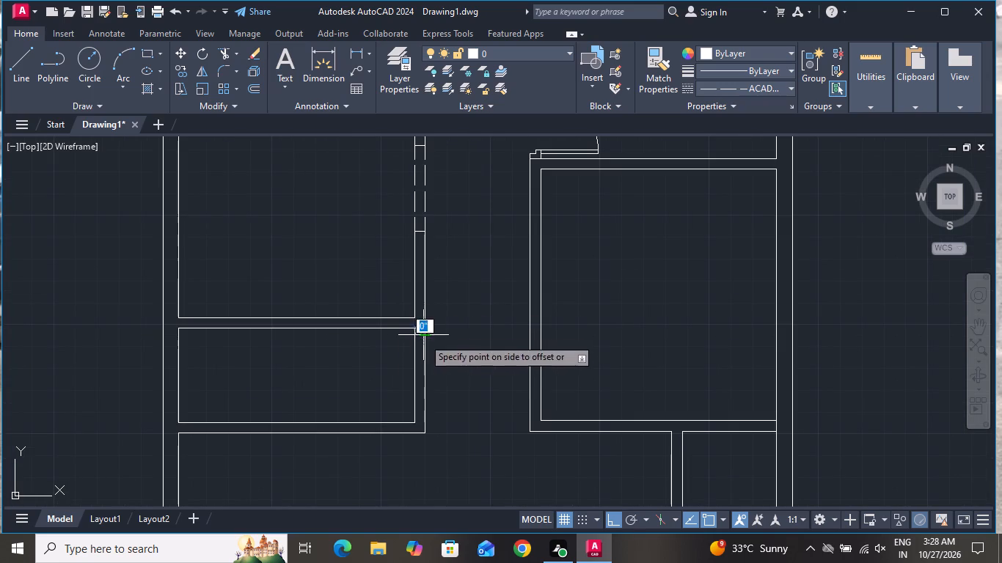
pyautogui.click(424, 347)
pyautogui.rightClick(423, 347)
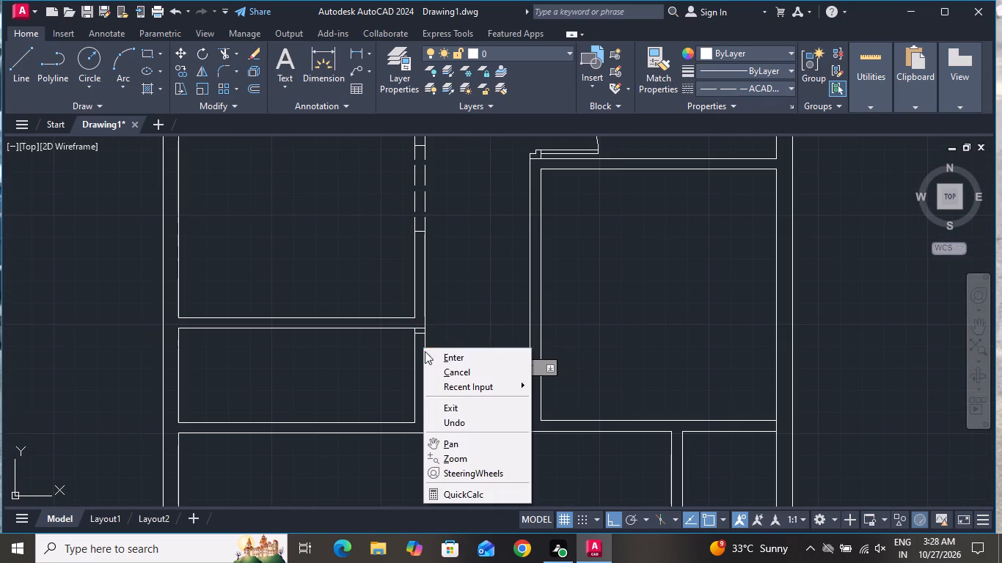
pyautogui.click(433, 371)
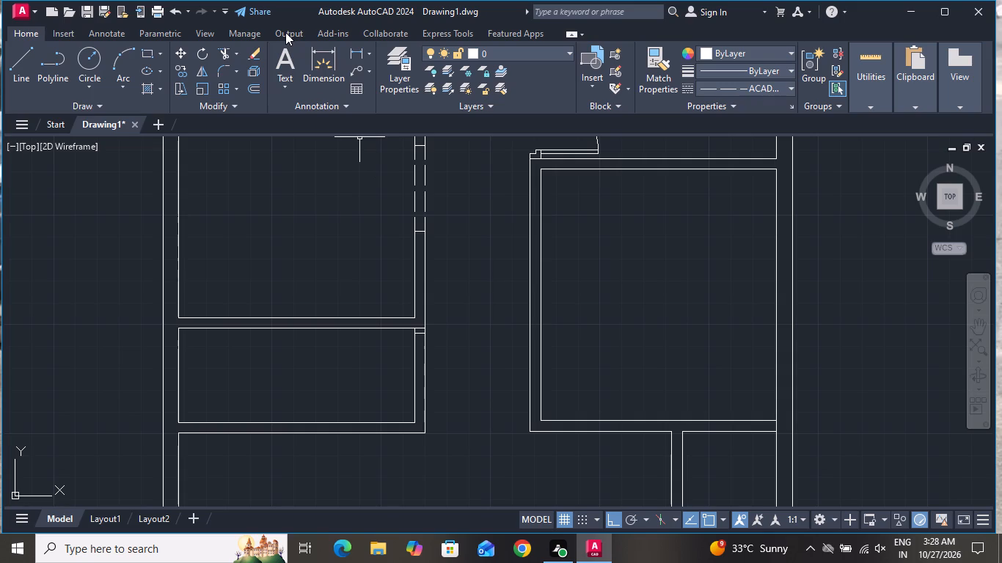
# Offset the 3" jamb line 2'6" downward to mark the other side of the small left-hand room's doorway.
pyautogui.press('o')
pyautogui.press('space')
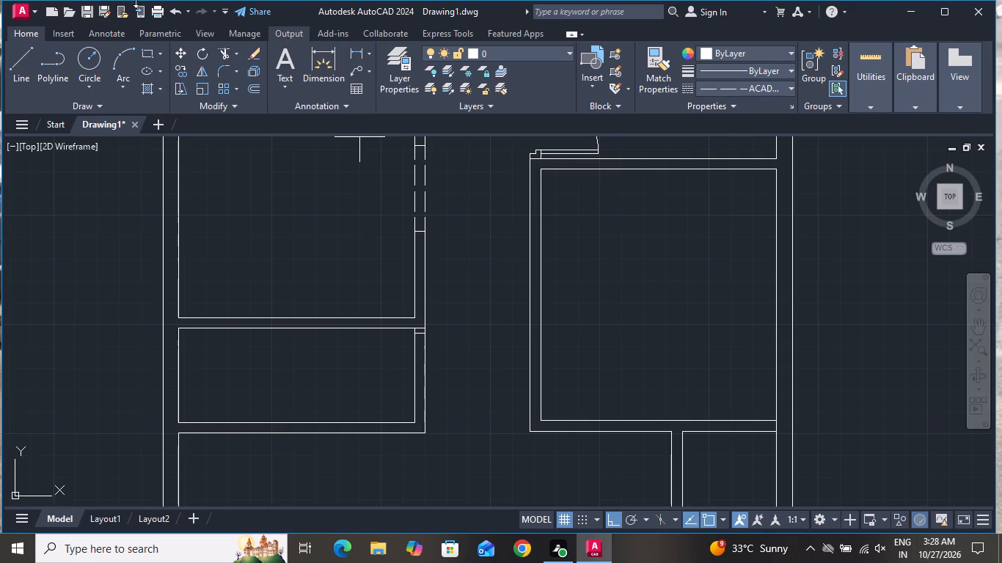
pyautogui.press('2')
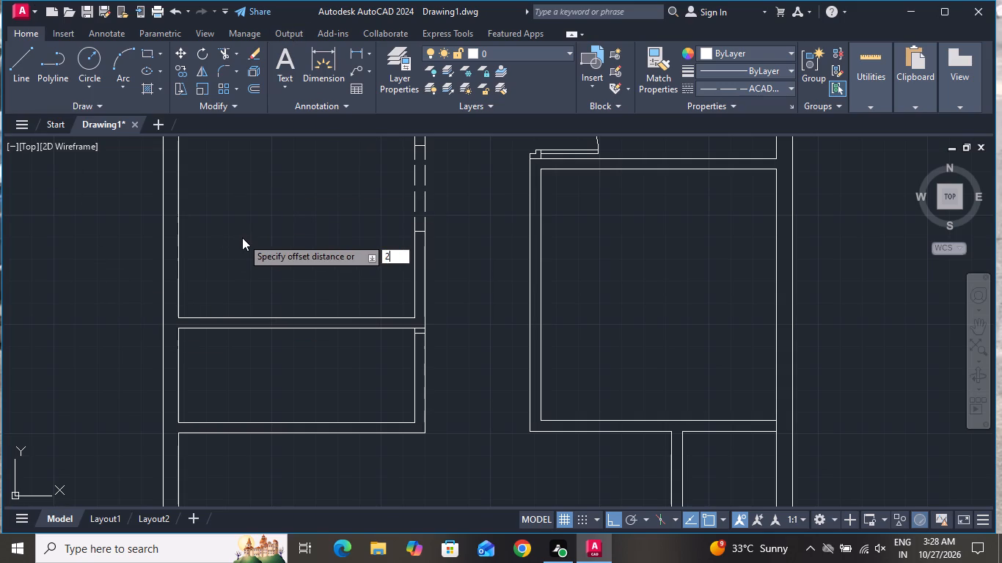
pyautogui.press("'")
pyautogui.press('6')
pyautogui.hotkey('shift', '"')
pyautogui.press('Return')
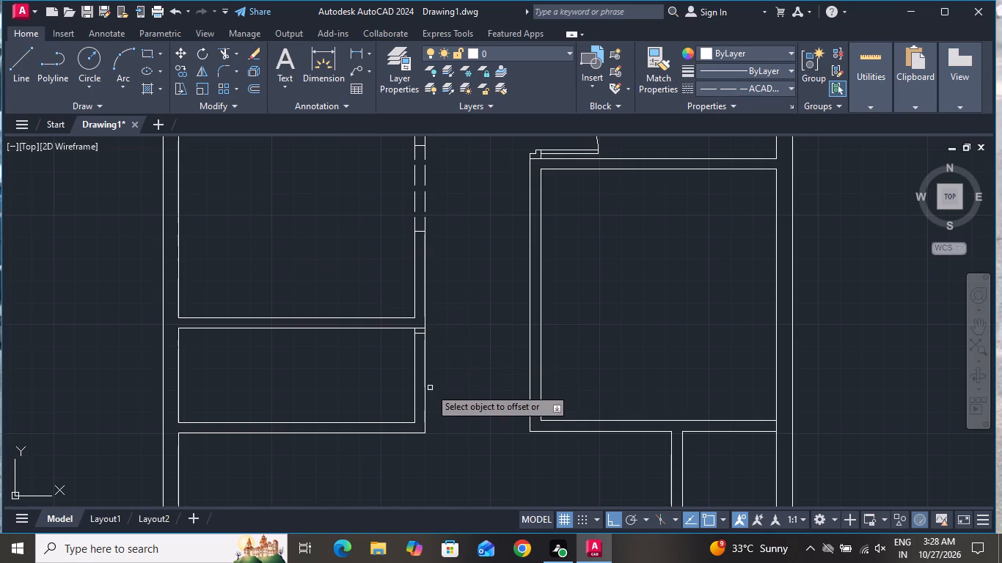
pyautogui.scroll(2, 412, 378)
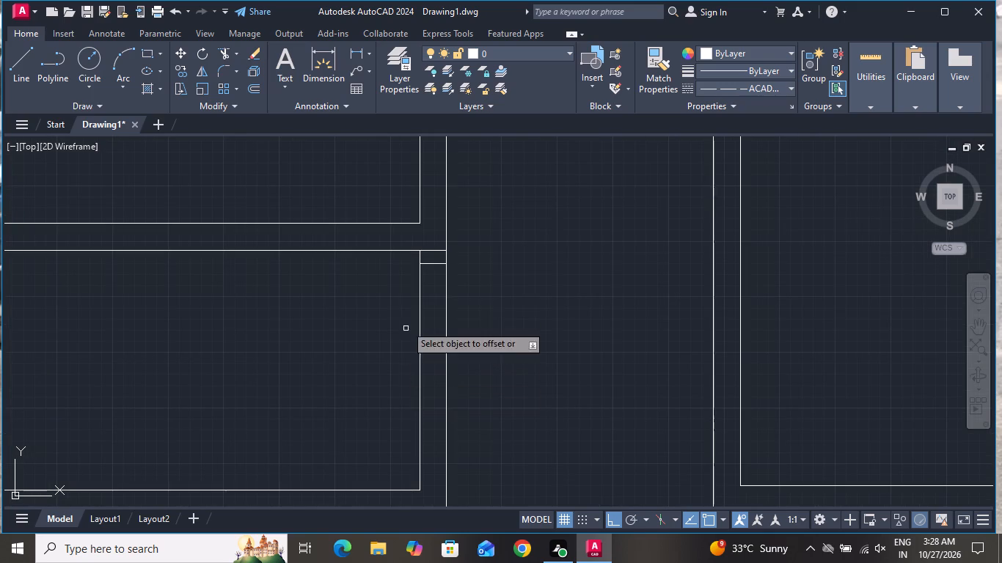
pyautogui.click(428, 262)
pyautogui.click(439, 301)
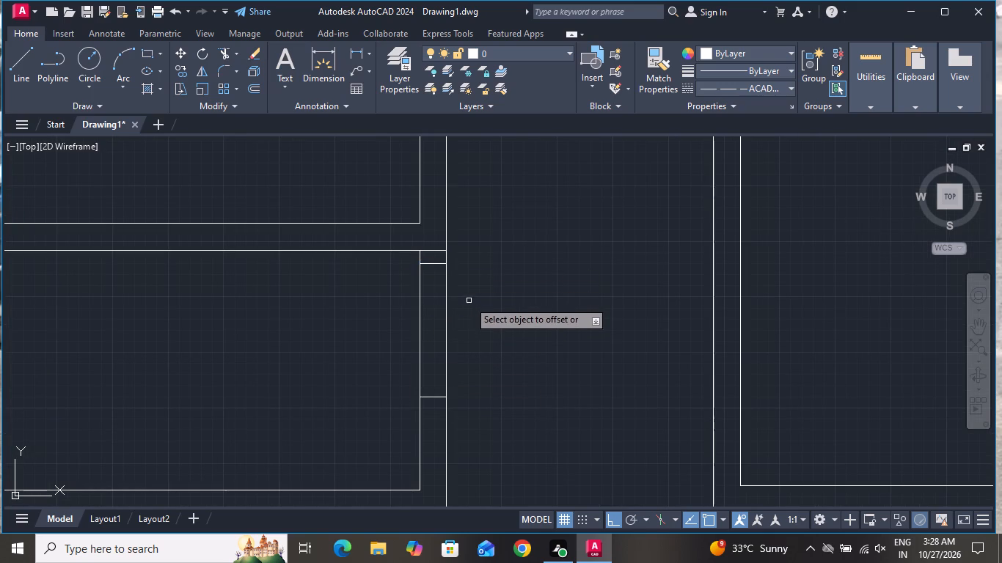
pyautogui.rightClick(469, 298)
pyautogui.click(486, 317)
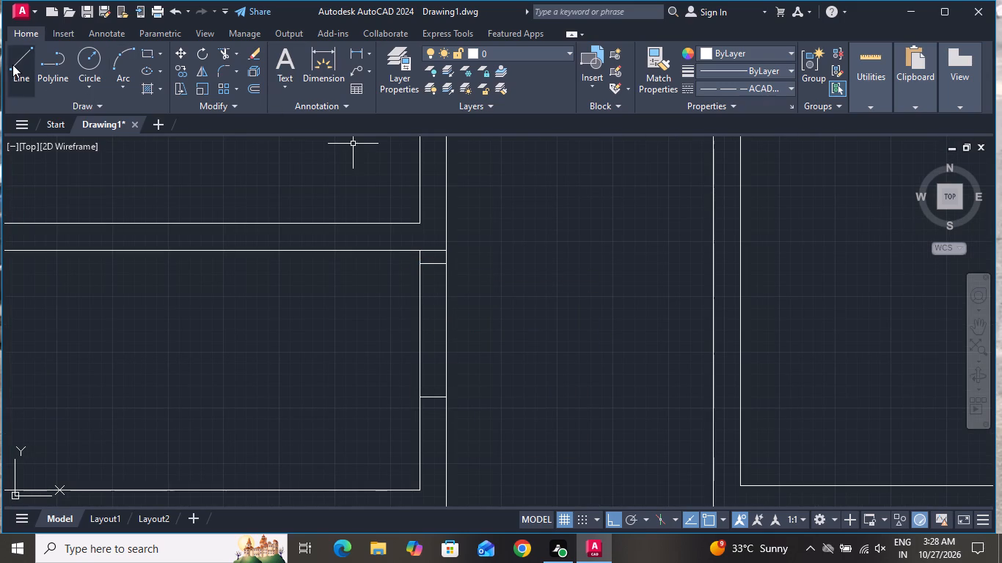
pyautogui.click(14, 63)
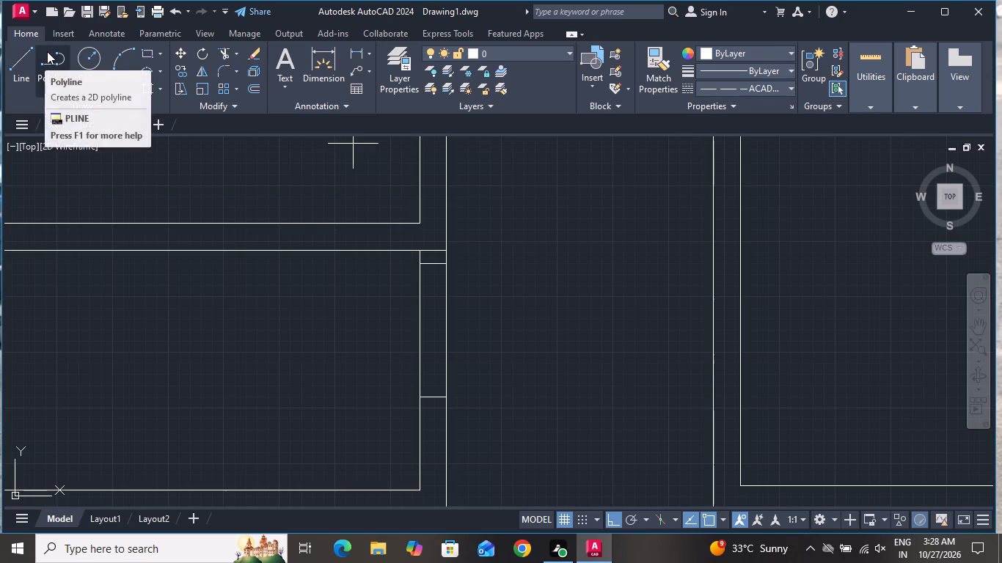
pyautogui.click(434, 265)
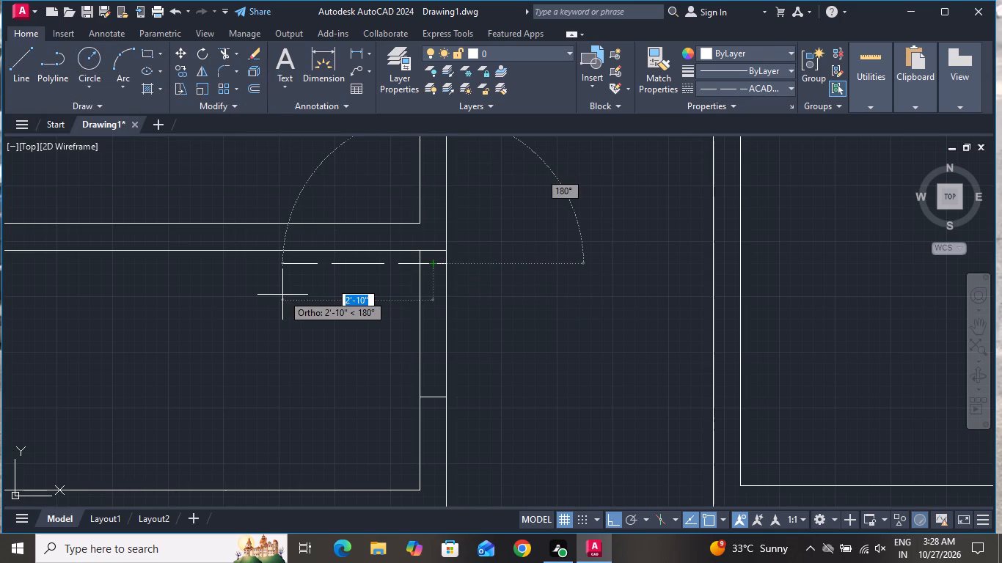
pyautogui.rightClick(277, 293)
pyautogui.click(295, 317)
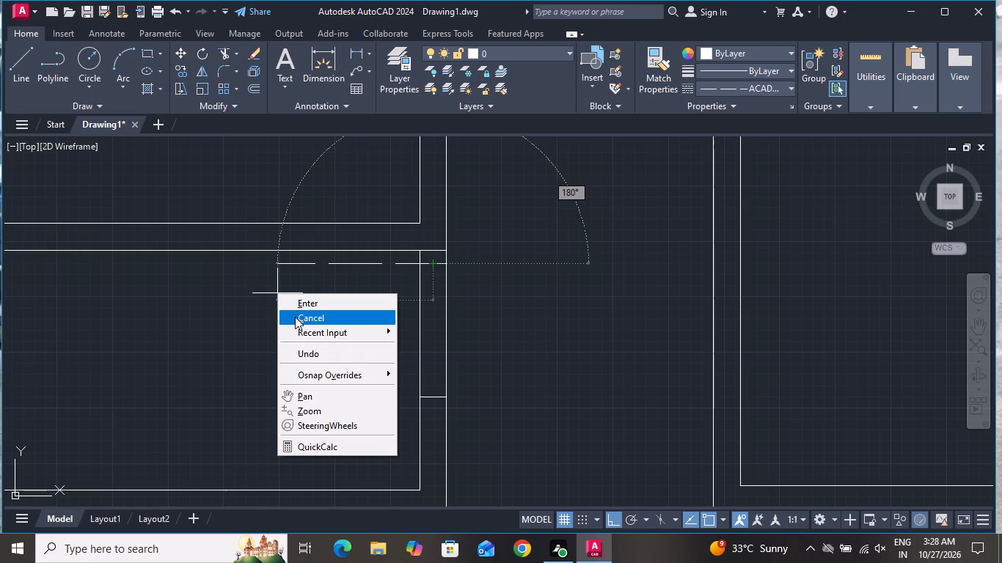
# With the linetype set to ByLayer, draw a 2'6" horizontal door leaf line from the upper jamb line's midpoint into the small left-hand room.
pyautogui.click(731, 86)
pyautogui.click(732, 106)
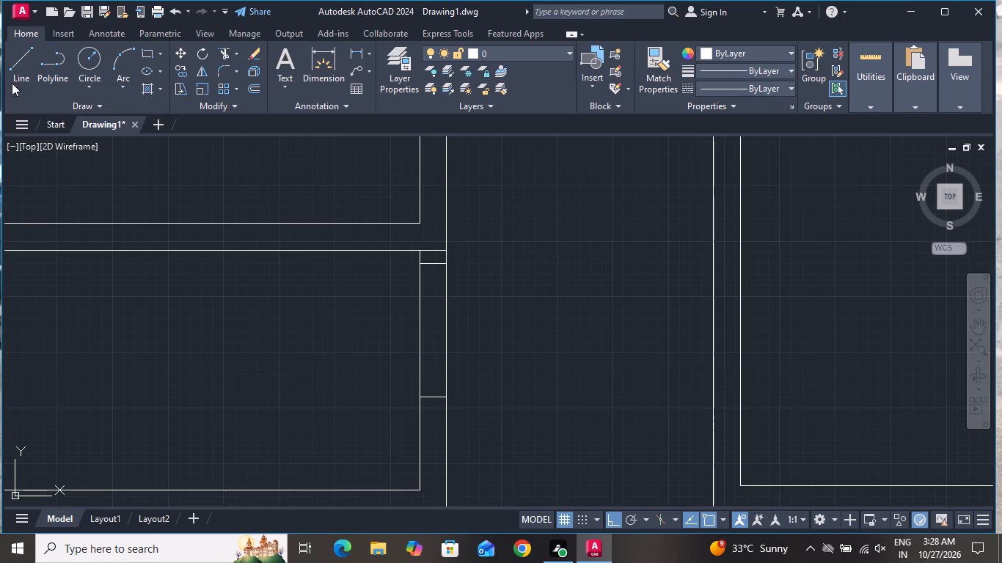
pyautogui.click(37, 65)
pyautogui.click(20, 69)
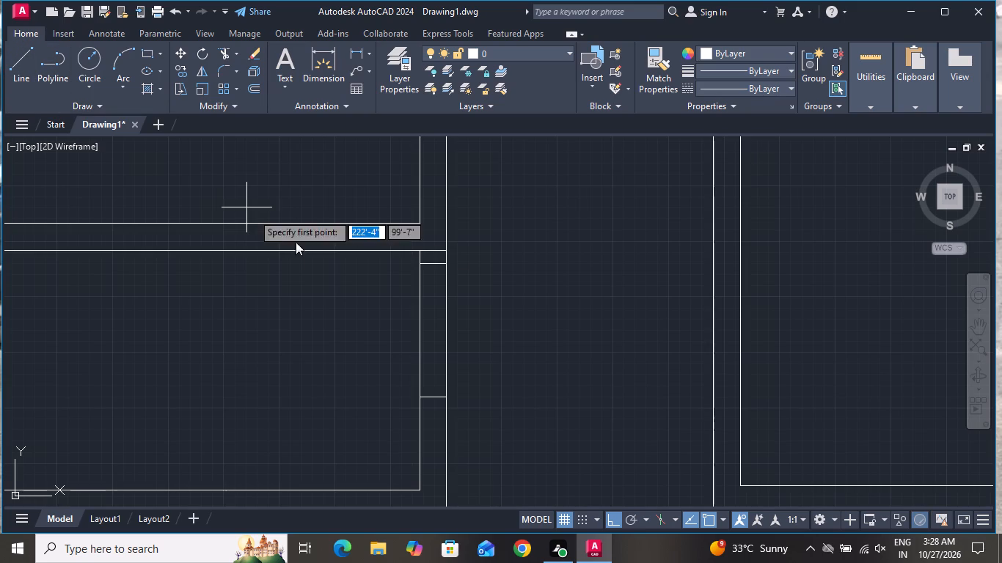
pyautogui.click(436, 260)
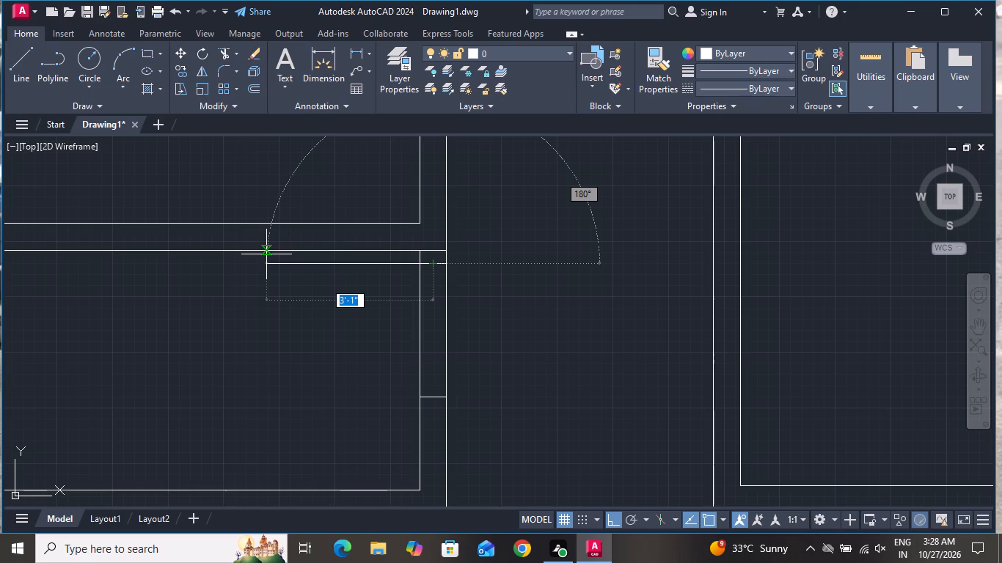
pyautogui.write("2'")
pyautogui.press('6')
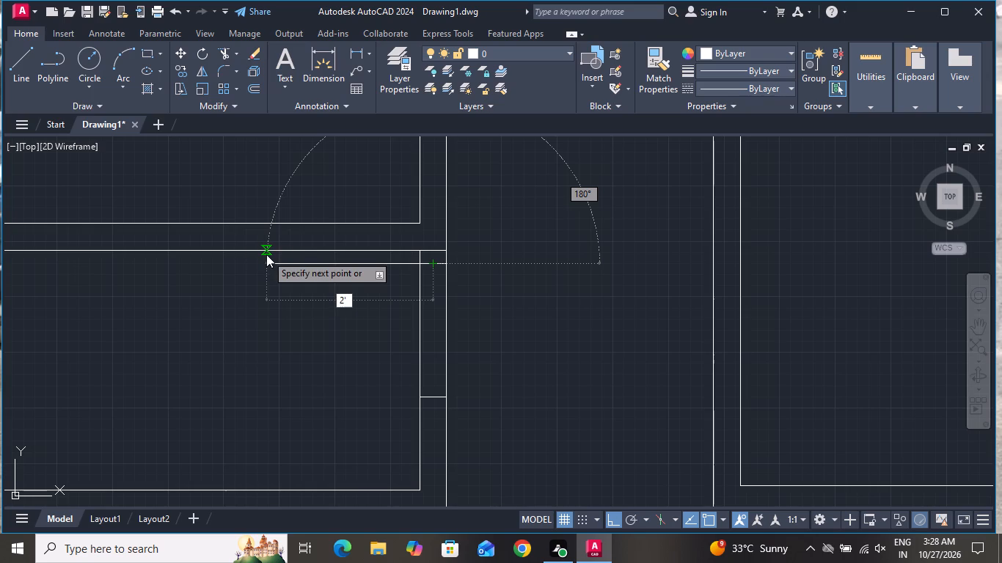
pyautogui.hotkey('shift', '"')
pyautogui.press('Return')
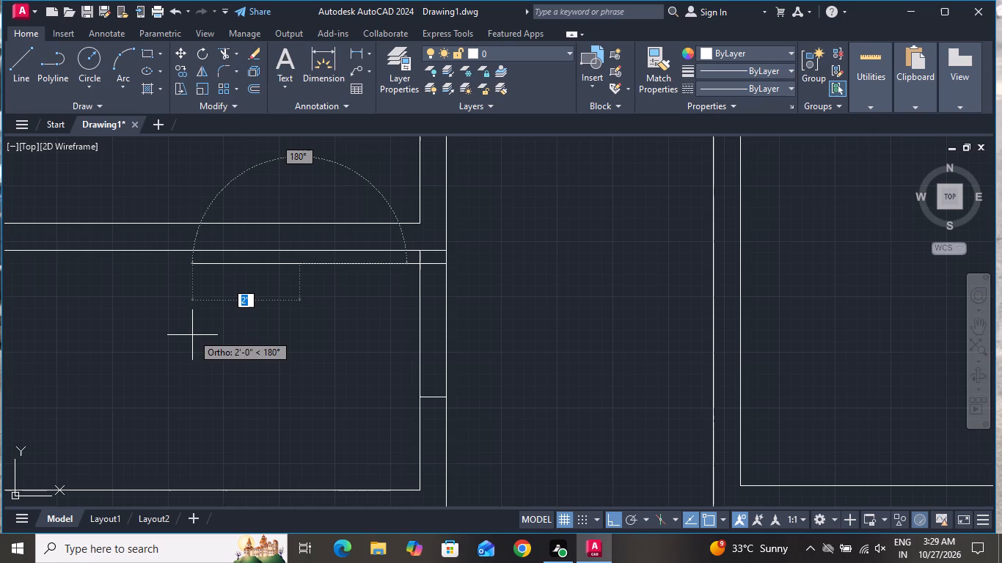
pyautogui.rightClick(193, 387)
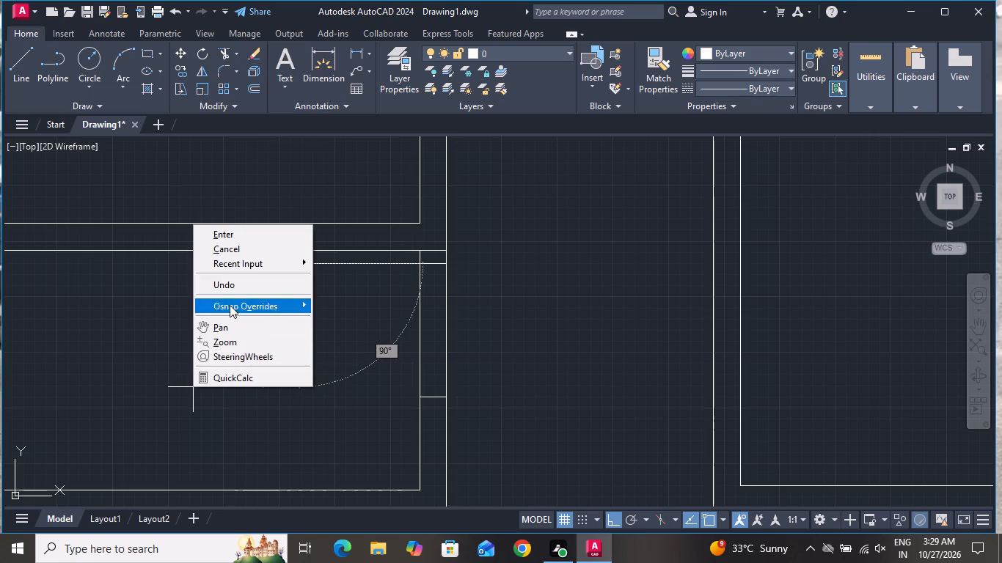
pyautogui.click(235, 245)
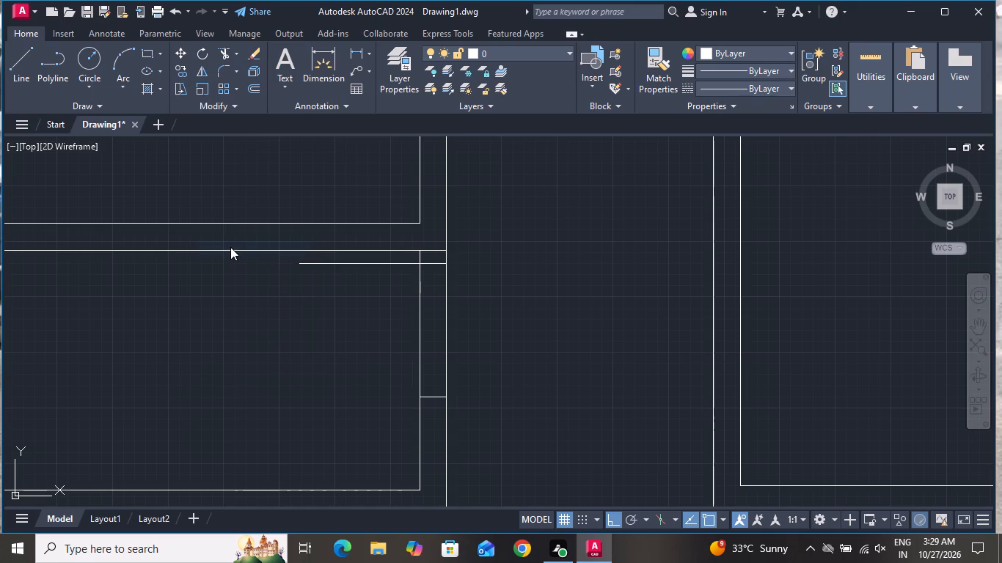
# Offset the small left-hand room's door leaf line 2" downward to give the leaf its thickness.
pyautogui.write('o 1')
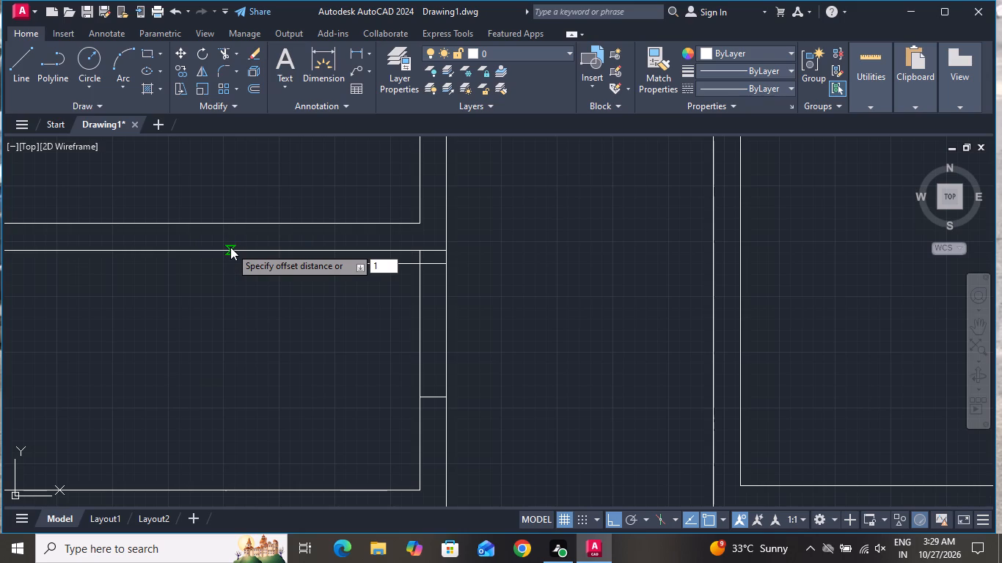
pyautogui.press('BackSpace')
pyautogui.press('2')
pyautogui.hotkey('shift', '"')
pyautogui.press('Return')
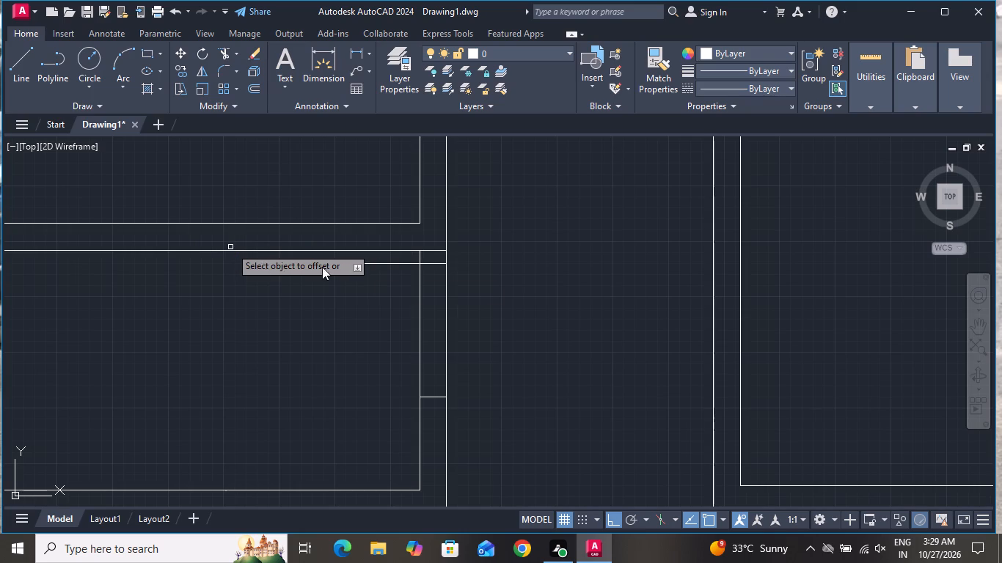
pyautogui.click(403, 266)
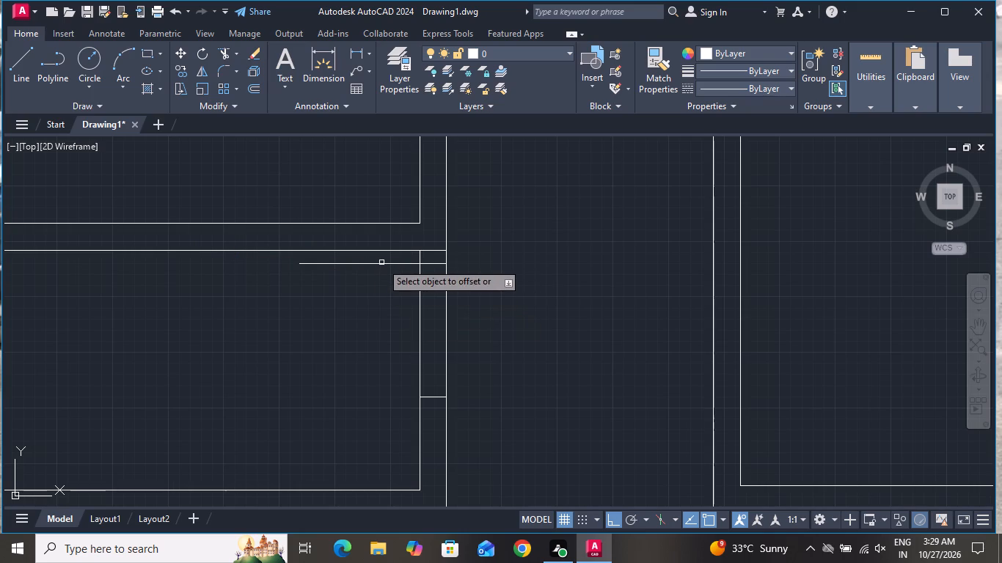
pyautogui.click(381, 261)
pyautogui.click(381, 261)
pyautogui.click(381, 265)
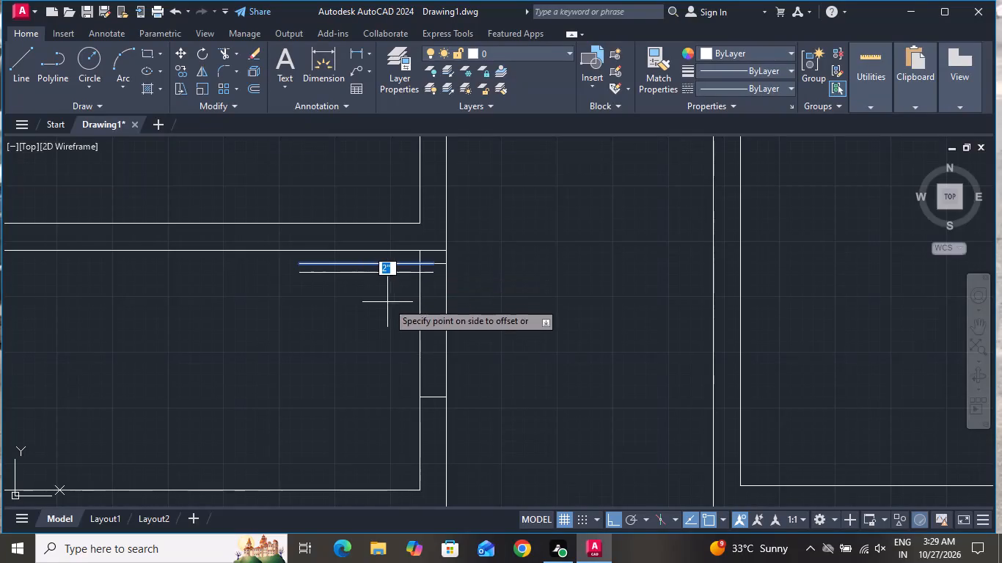
pyautogui.click(387, 302)
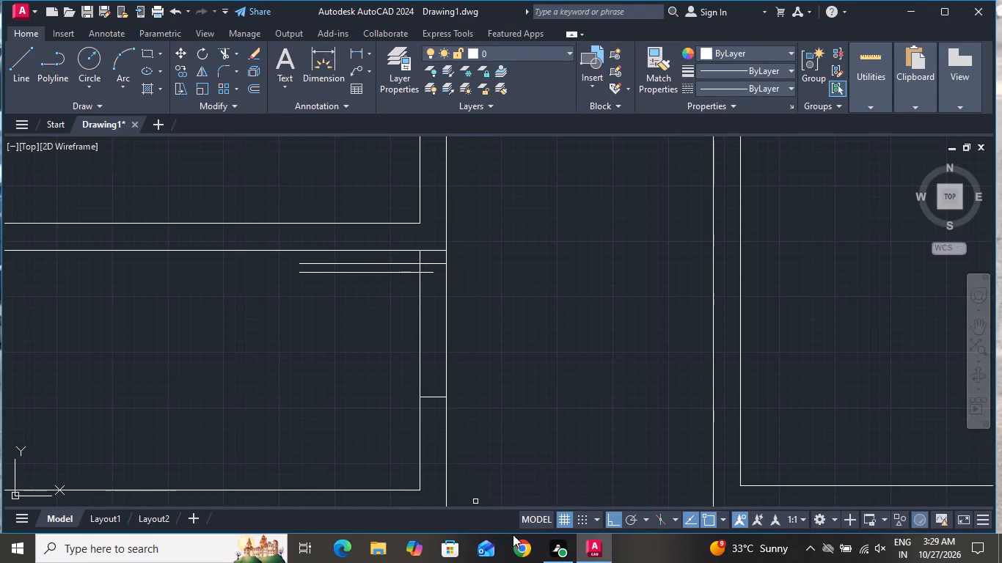
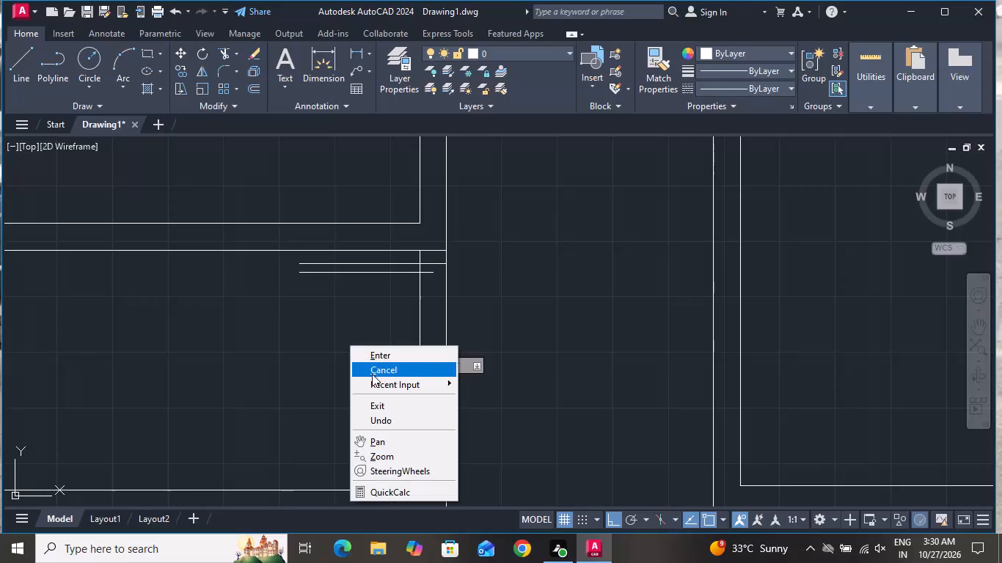
# Draw the small left-hand room's door swing arc from the lower jamb line's midpoint to the free end of the door leaf.
pyautogui.click(370, 368)
pyautogui.write('a')
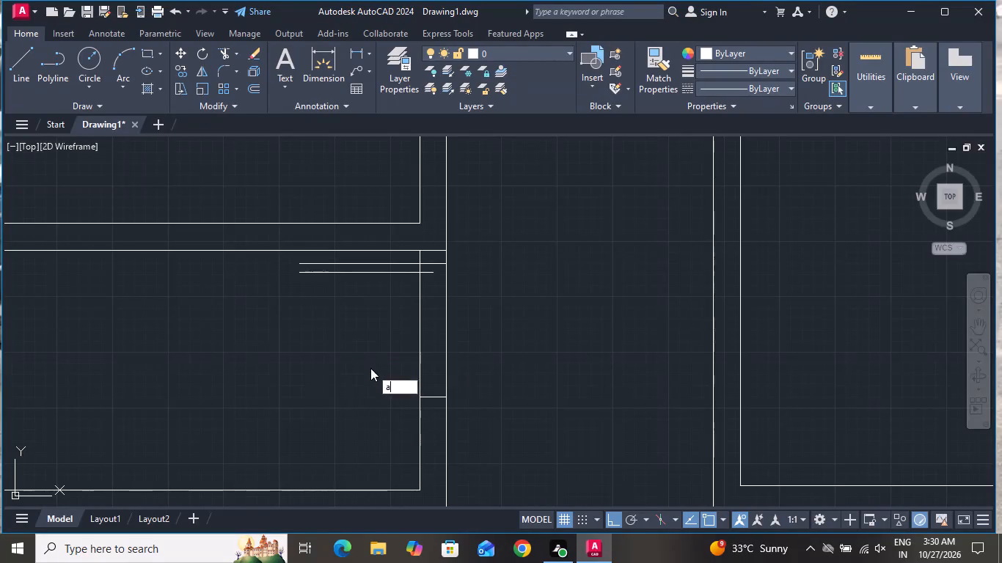
pyautogui.press('space')
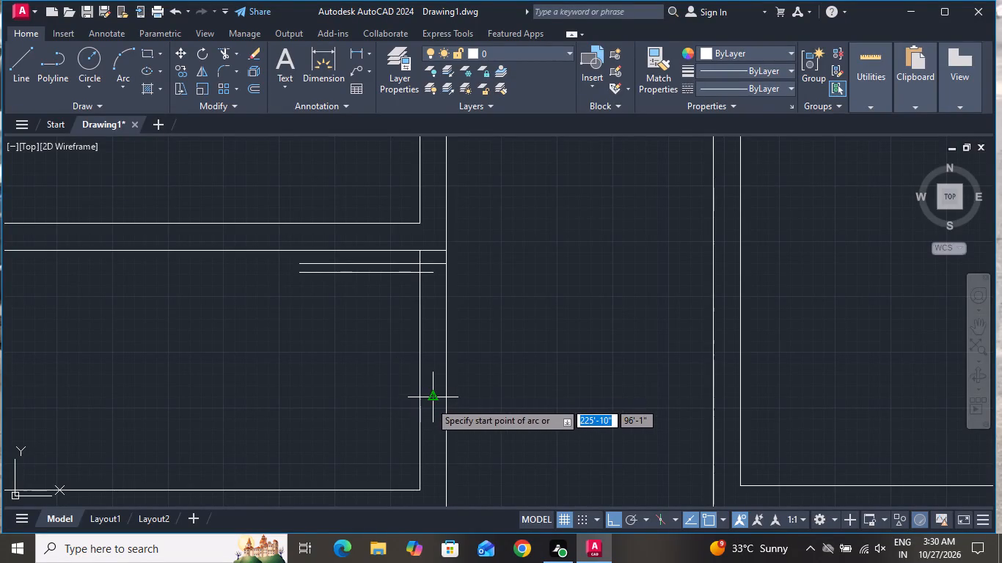
pyautogui.click(431, 402)
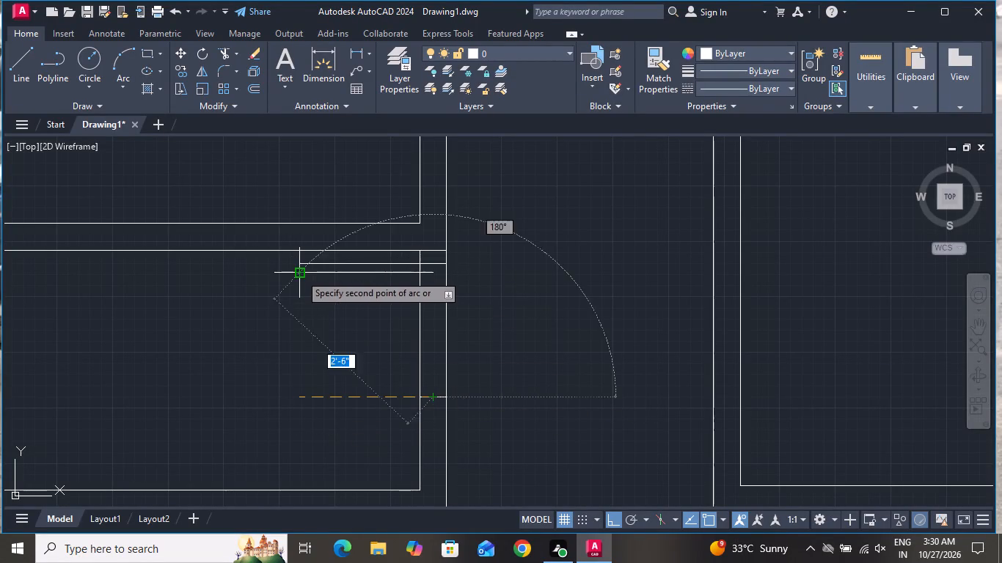
pyautogui.click(300, 274)
pyautogui.click(298, 260)
pyautogui.scroll(-2, 361, 304)
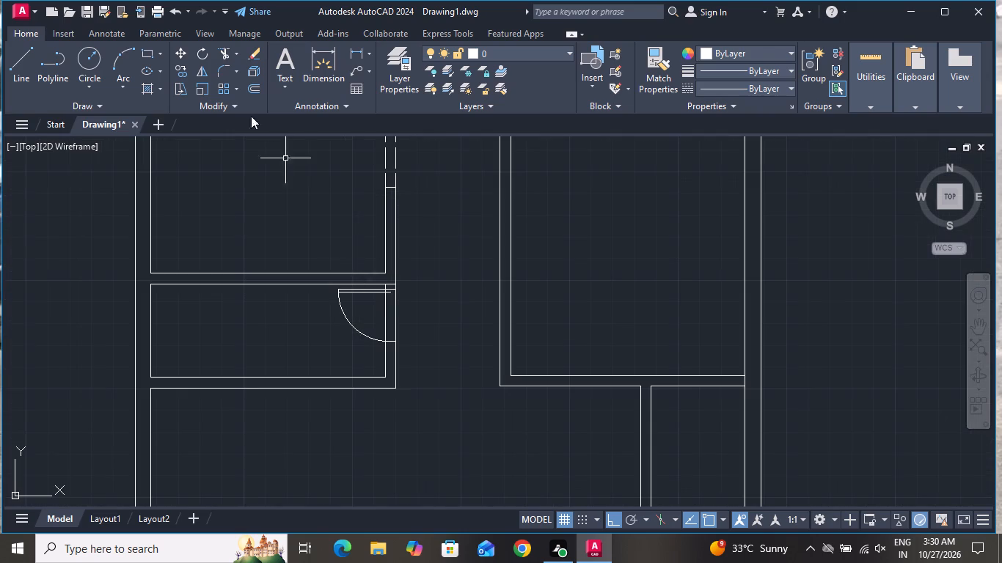
# Draw a 2" vertical line closing the door leaf's hinge end at the small left-hand room's upper jamb.
pyautogui.click(21, 57)
pyautogui.scroll(5, 394, 290)
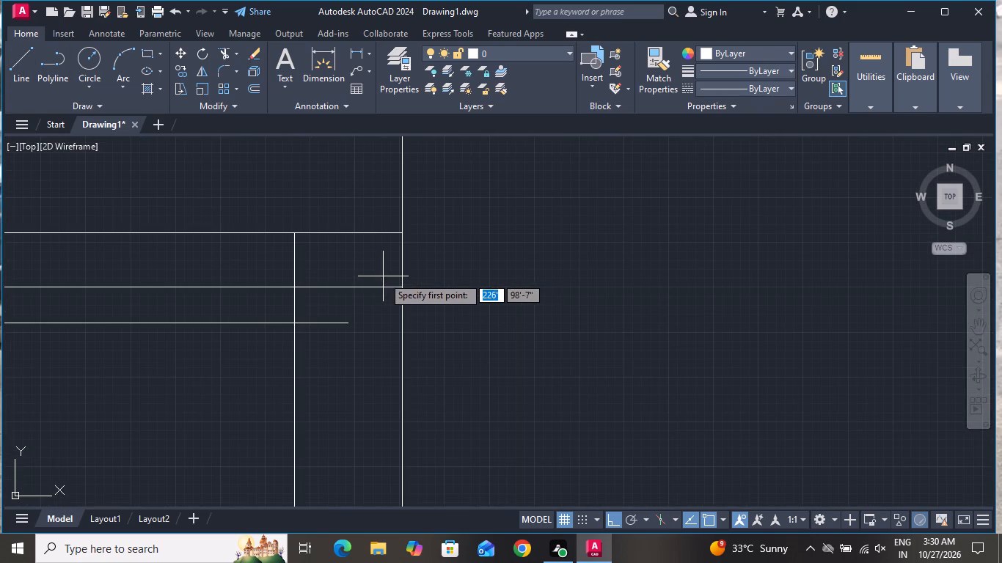
pyautogui.click(348, 322)
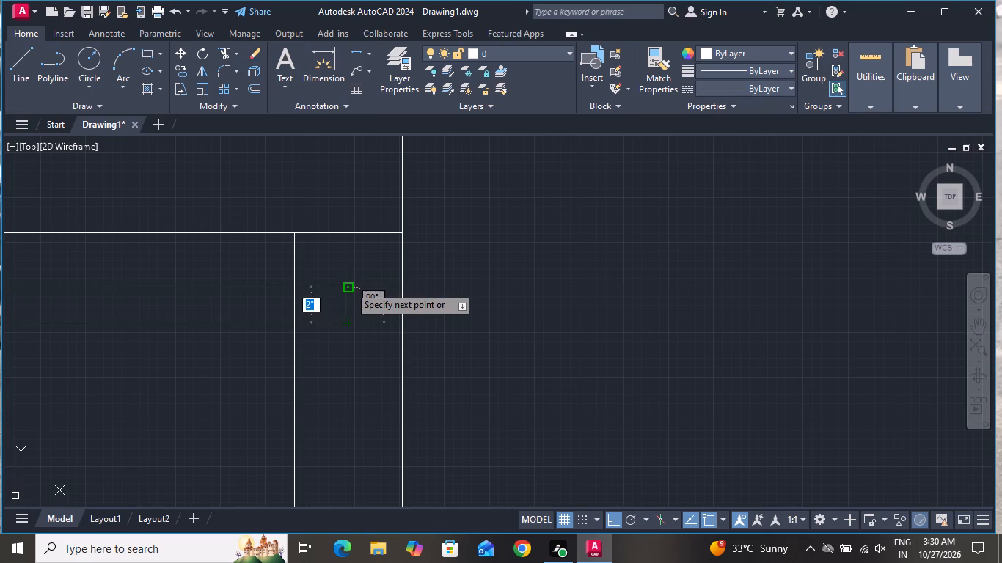
pyautogui.click(349, 285)
pyautogui.rightClick(349, 285)
pyautogui.click(362, 309)
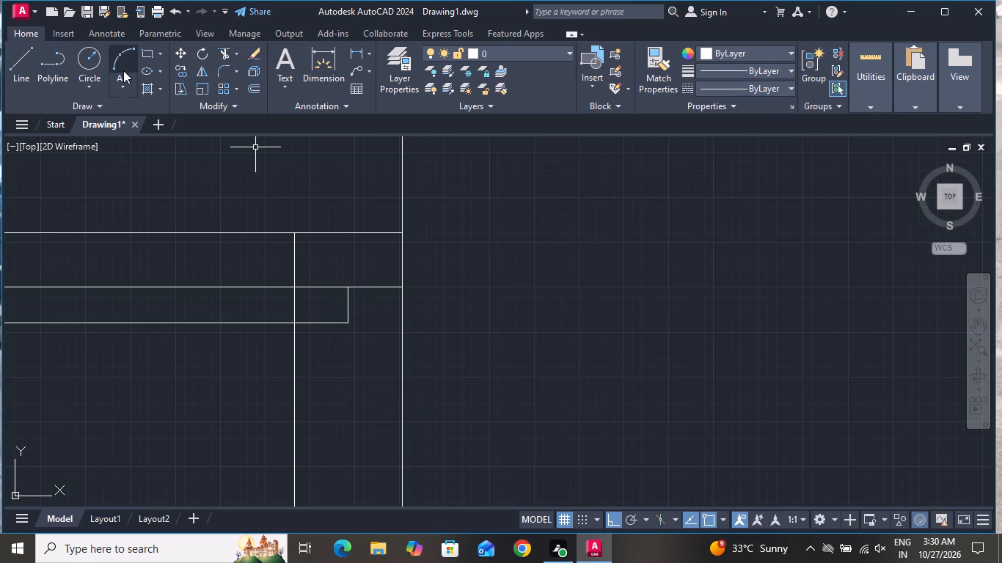
# Trim the jamb line piece beside the hinge end and both wall lines across the small left-hand room's doorway.
pyautogui.click(222, 54)
pyautogui.click(318, 266)
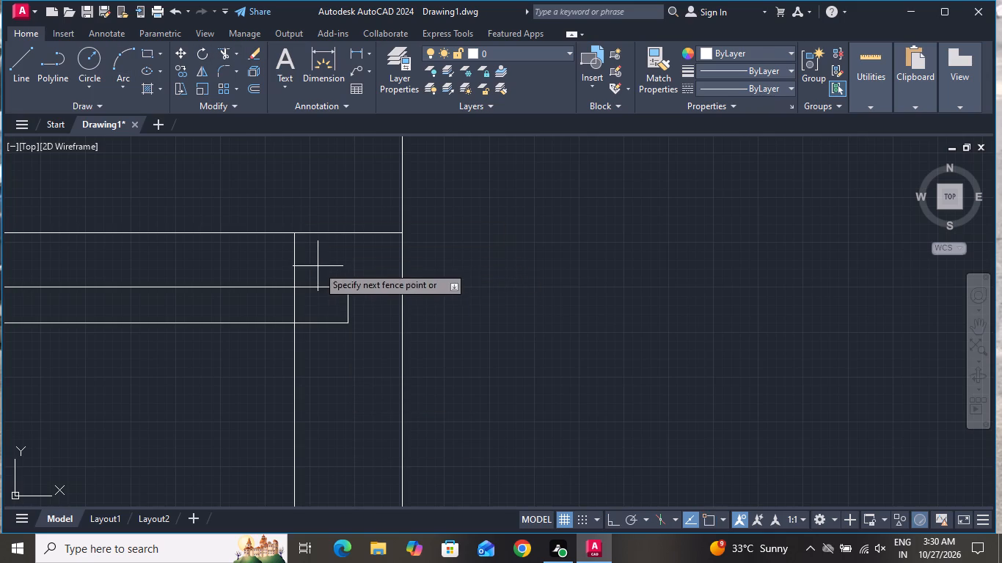
pyautogui.click(317, 303)
pyautogui.scroll(-2, 340, 278)
pyautogui.click(371, 319)
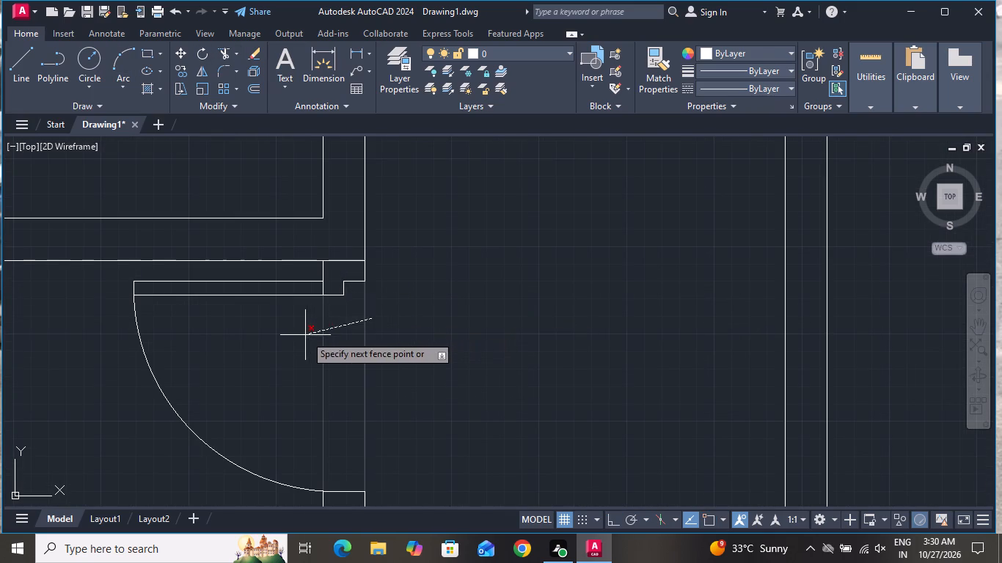
pyautogui.click(305, 335)
pyautogui.scroll(-2, 450, 295)
pyautogui.rightClick(444, 308)
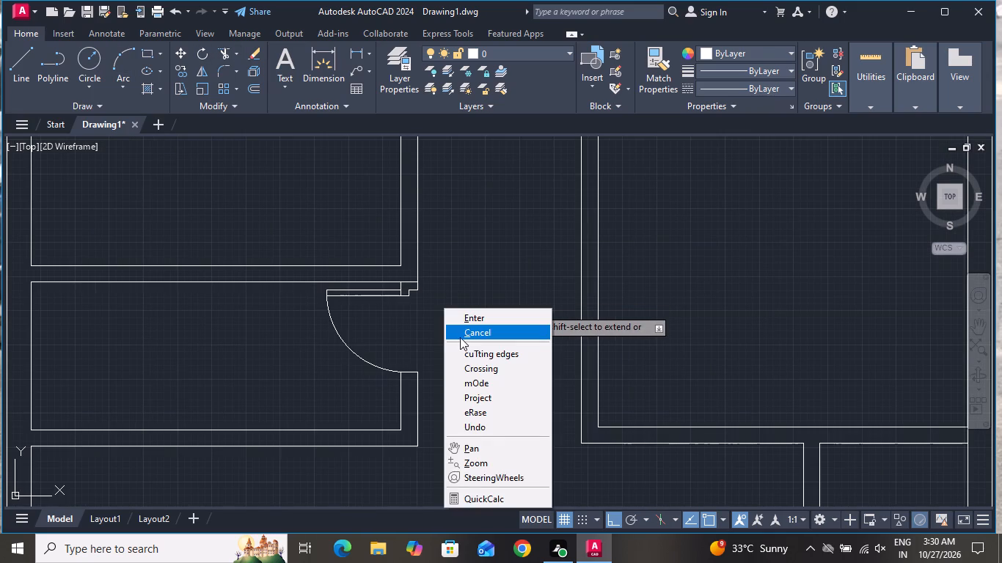
pyautogui.click(464, 331)
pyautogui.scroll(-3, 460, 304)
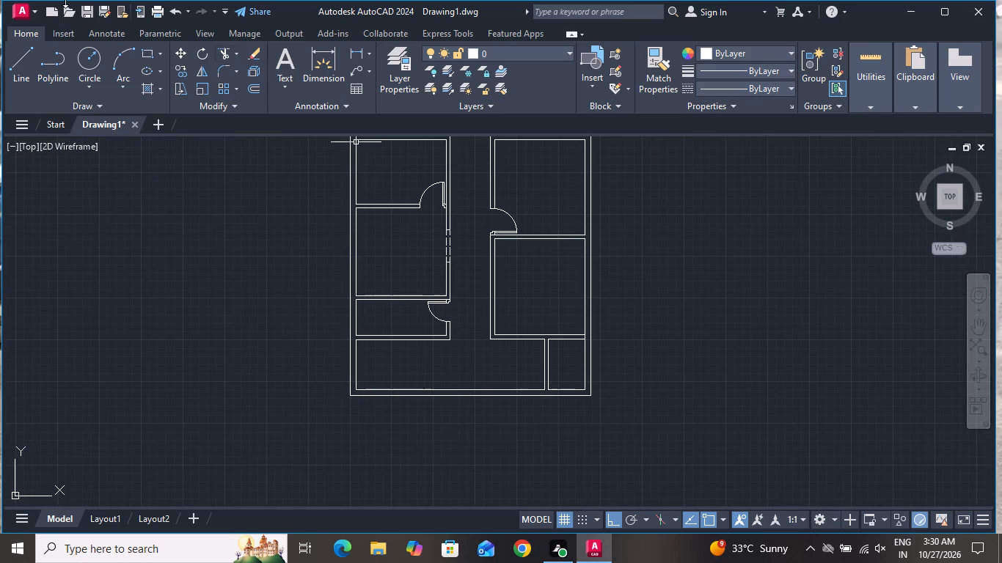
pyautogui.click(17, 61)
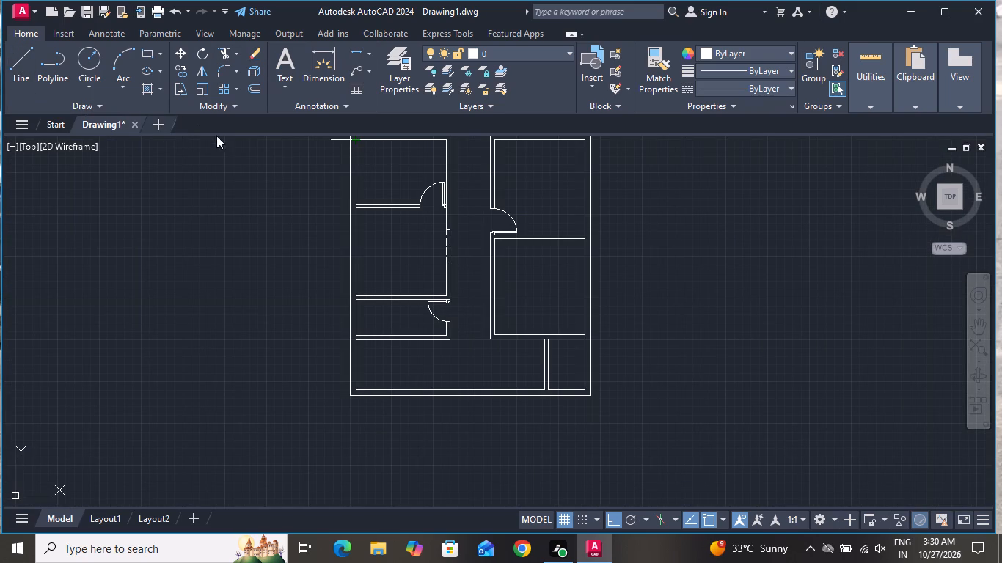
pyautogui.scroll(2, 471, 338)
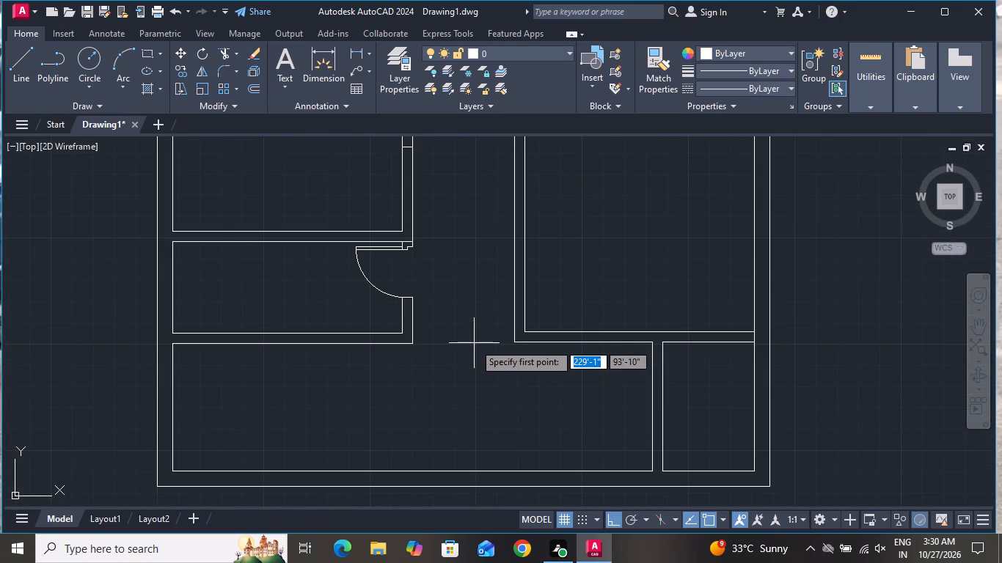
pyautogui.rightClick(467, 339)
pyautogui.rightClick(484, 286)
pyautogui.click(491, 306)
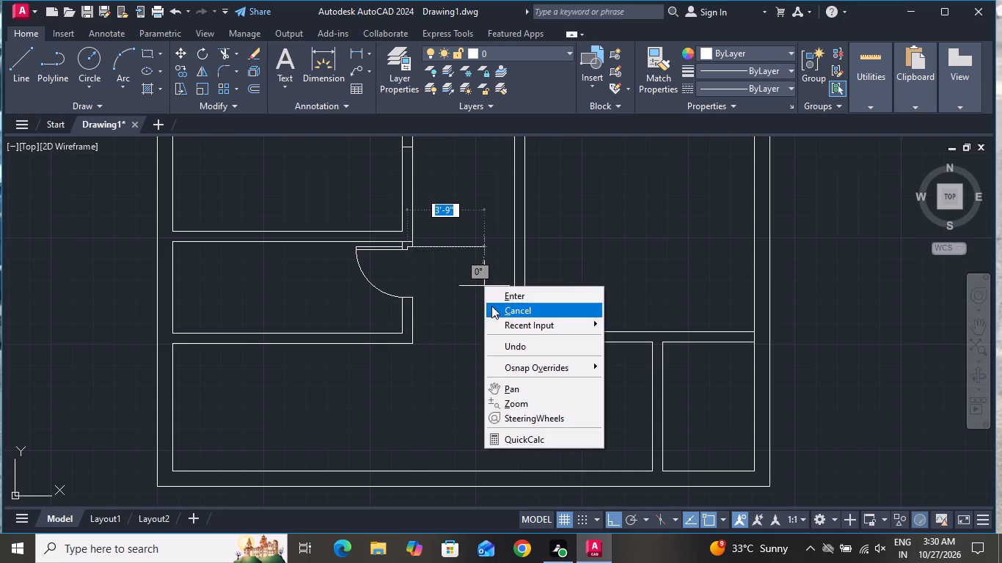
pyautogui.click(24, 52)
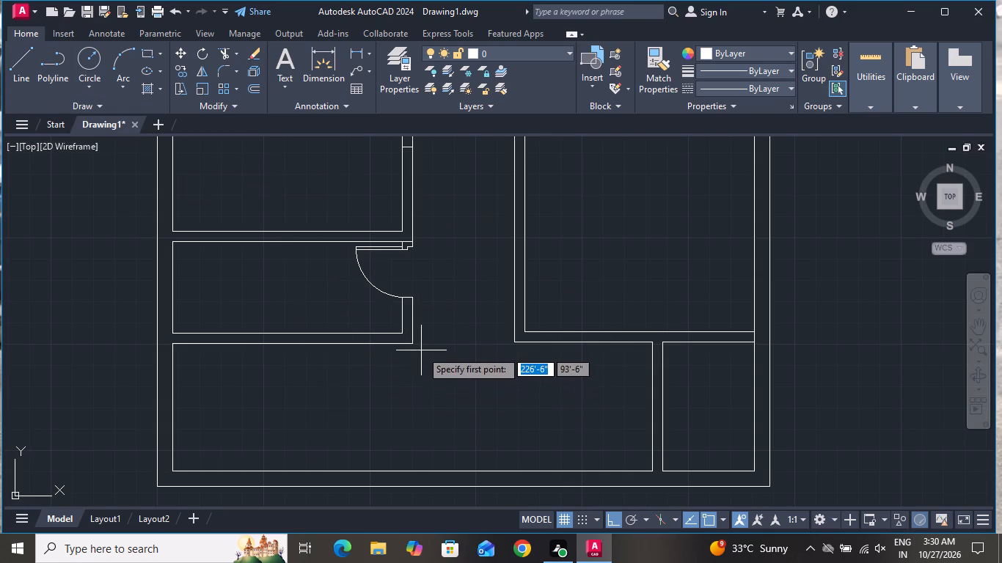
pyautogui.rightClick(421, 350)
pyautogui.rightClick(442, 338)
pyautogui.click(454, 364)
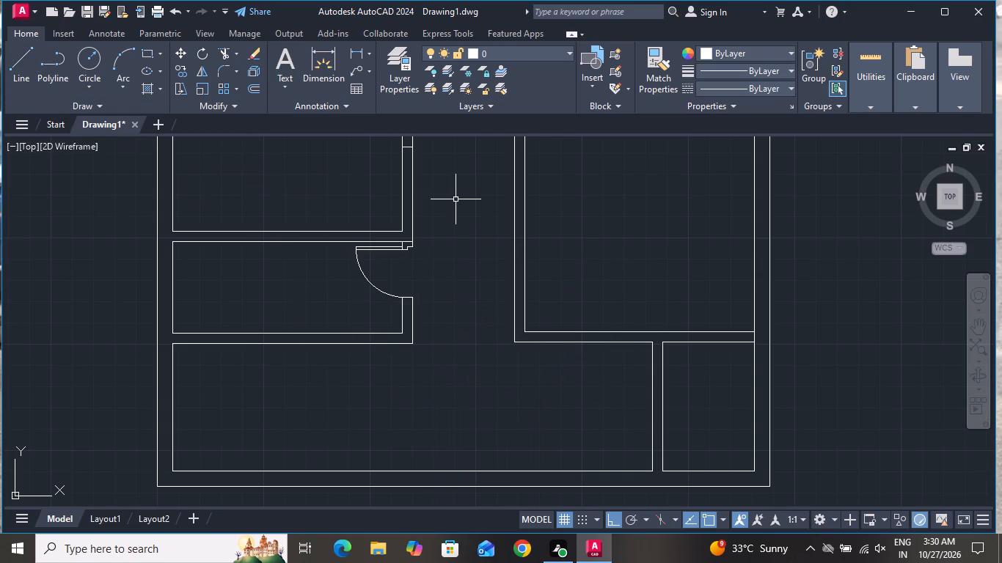
# Extend both lines of the small left-hand room's lower wall across the corridor towards the right-hand rooms.
pyautogui.write('ex')
pyautogui.press('space')
pyautogui.press('space')
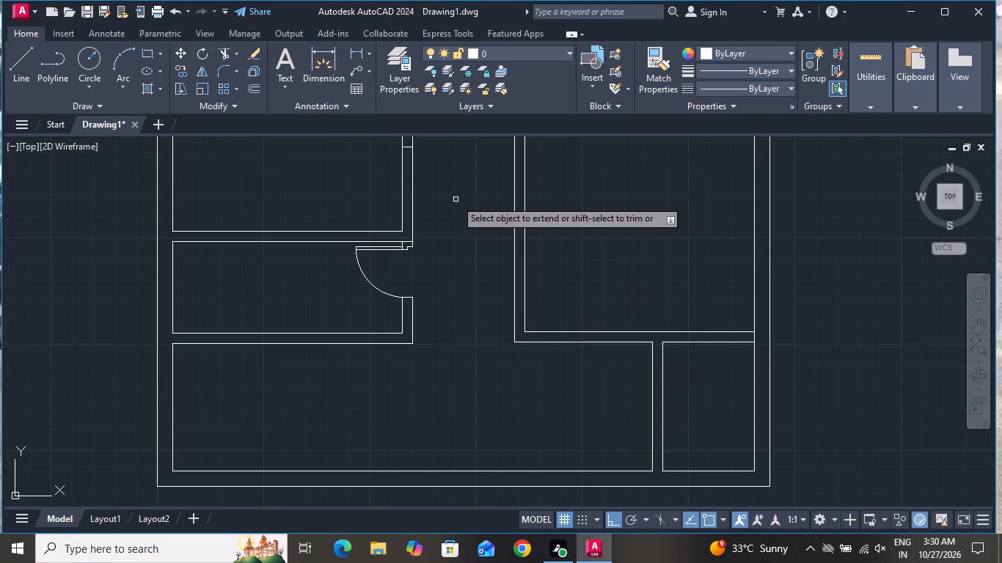
pyautogui.click(377, 330)
pyautogui.click(378, 372)
pyautogui.click(382, 322)
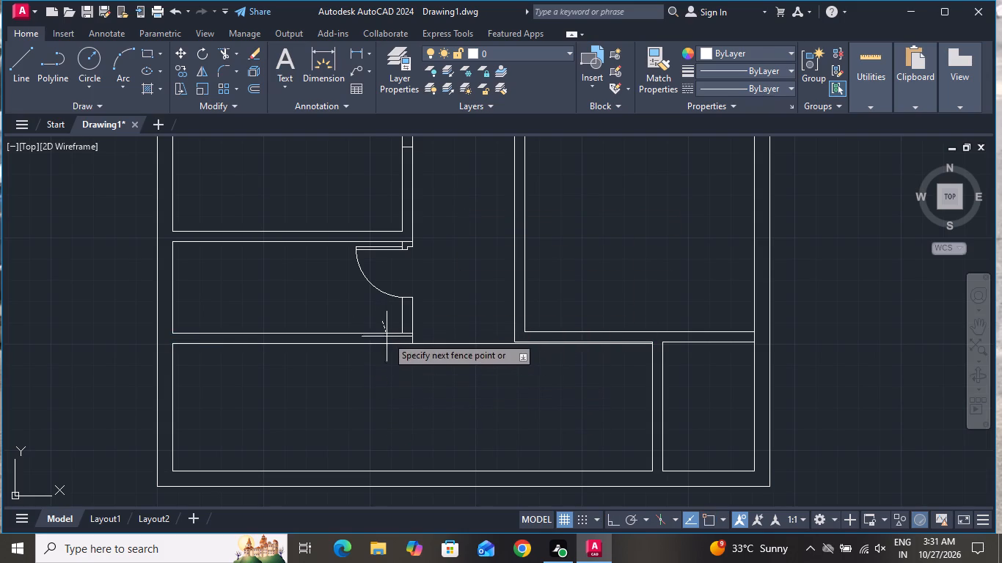
pyautogui.click(389, 353)
pyautogui.scroll(1, 543, 345)
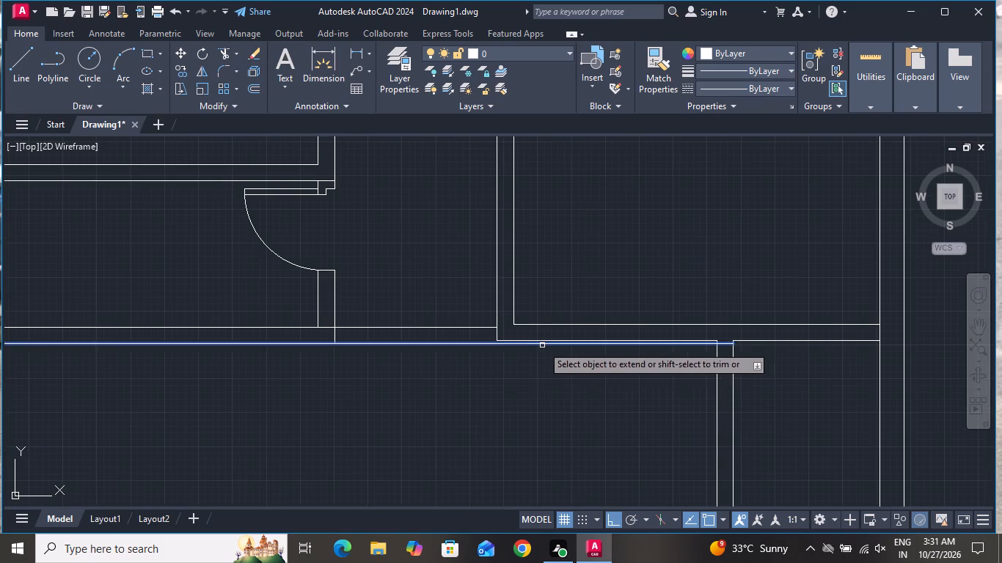
pyautogui.rightClick(492, 364)
pyautogui.click(530, 206)
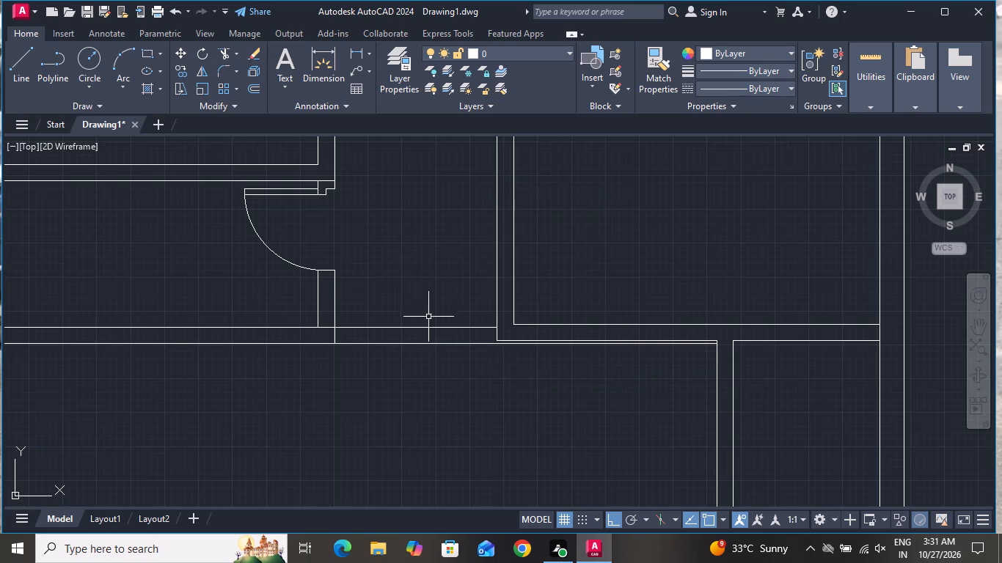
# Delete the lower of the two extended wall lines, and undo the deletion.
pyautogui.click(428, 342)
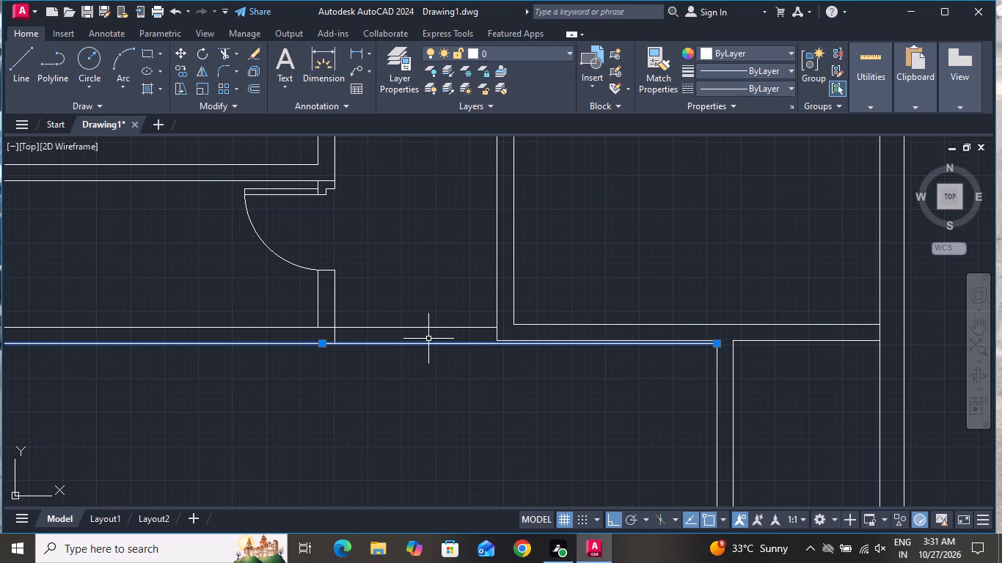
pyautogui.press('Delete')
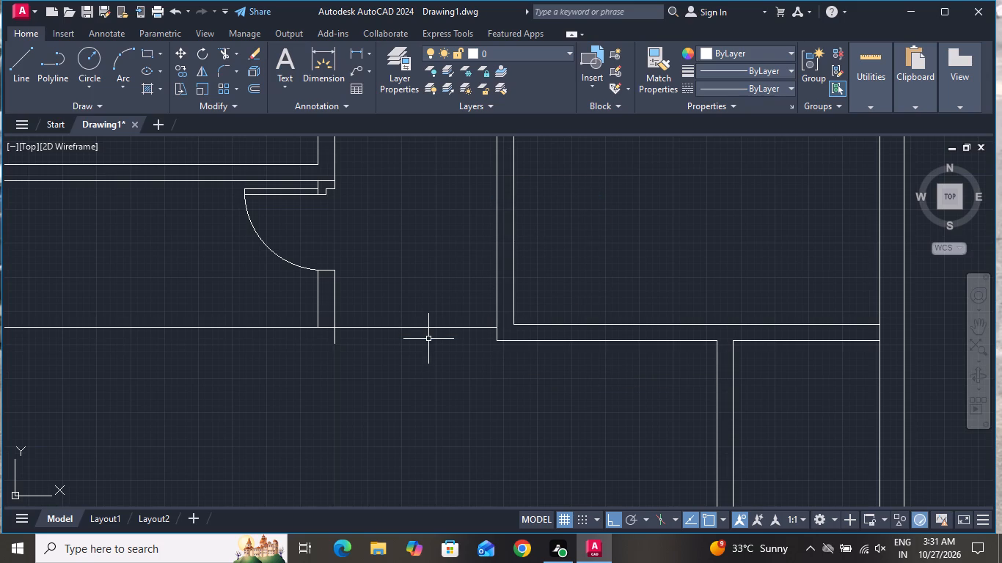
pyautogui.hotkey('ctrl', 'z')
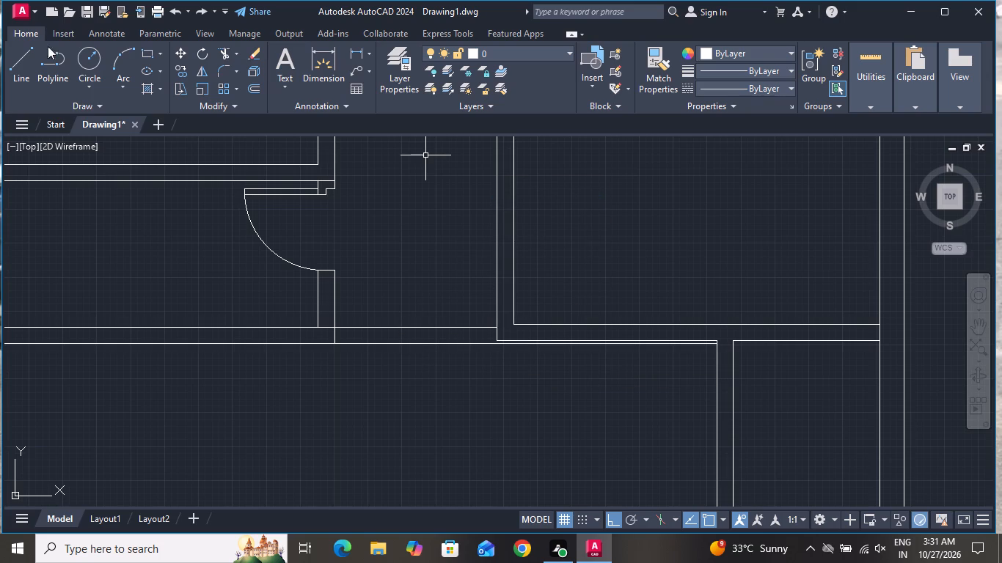
# Trim the lower extended wall line back to the corridor wall corner of the small left-hand room.
pyautogui.click(224, 54)
pyautogui.click(408, 345)
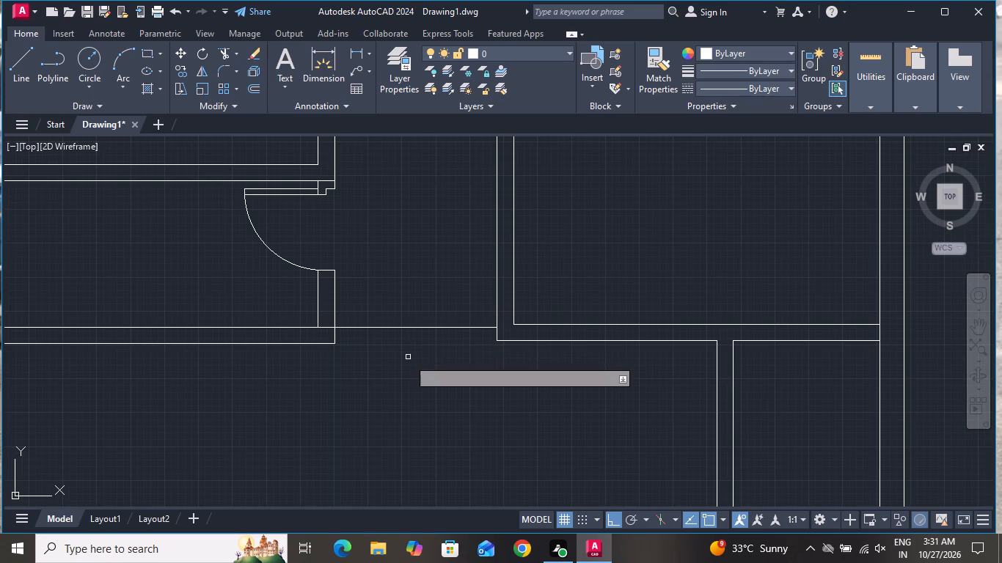
pyautogui.rightClick(410, 367)
pyautogui.click(484, 187)
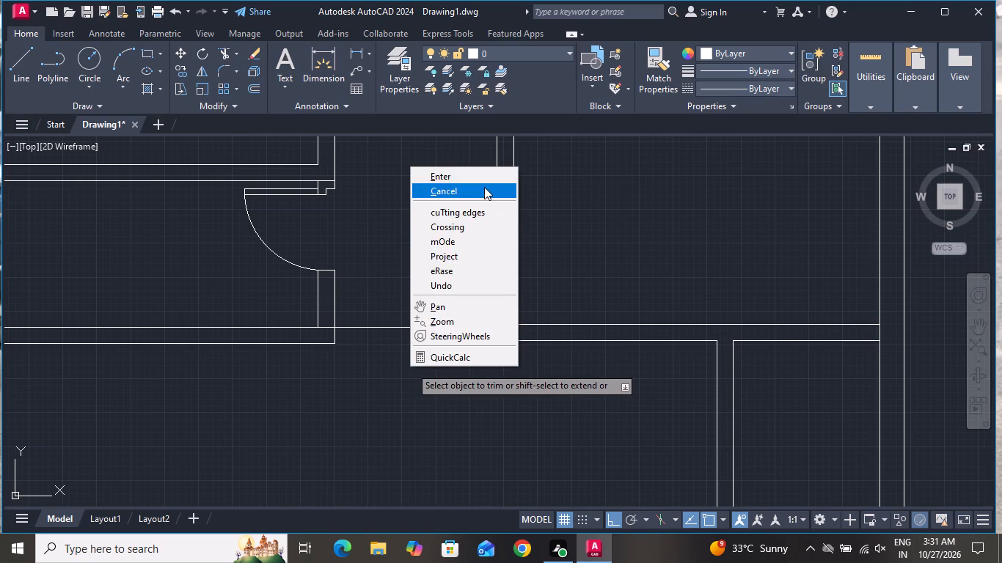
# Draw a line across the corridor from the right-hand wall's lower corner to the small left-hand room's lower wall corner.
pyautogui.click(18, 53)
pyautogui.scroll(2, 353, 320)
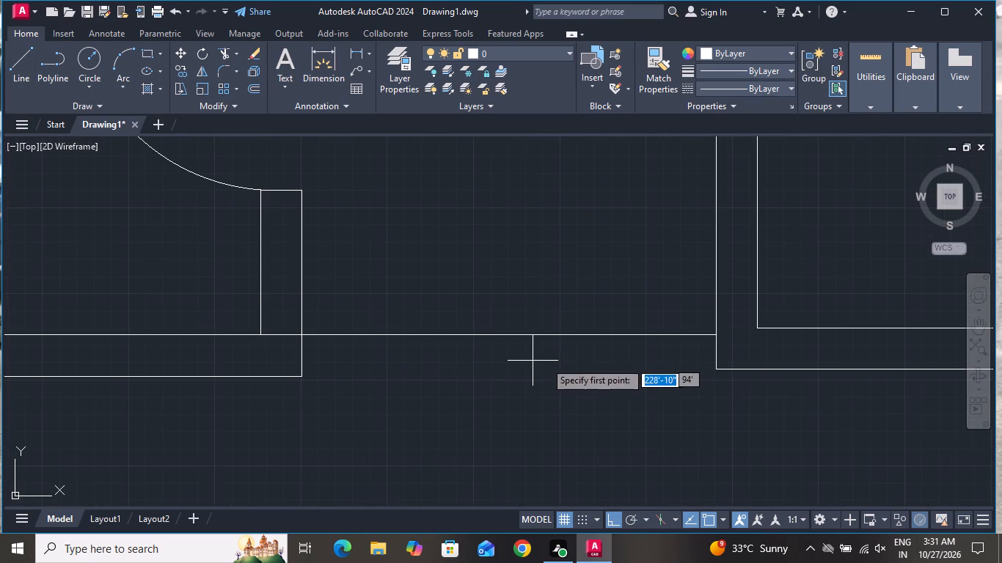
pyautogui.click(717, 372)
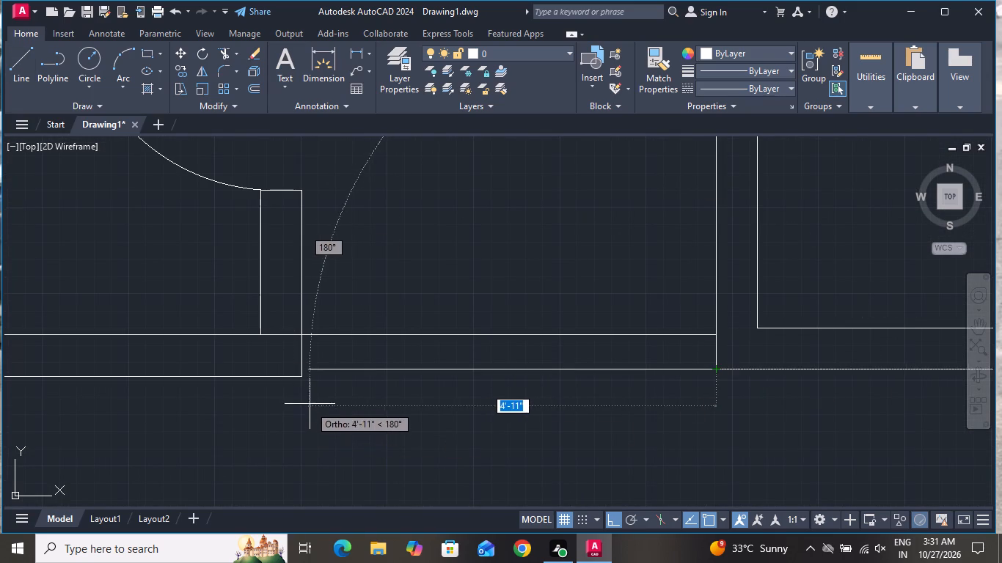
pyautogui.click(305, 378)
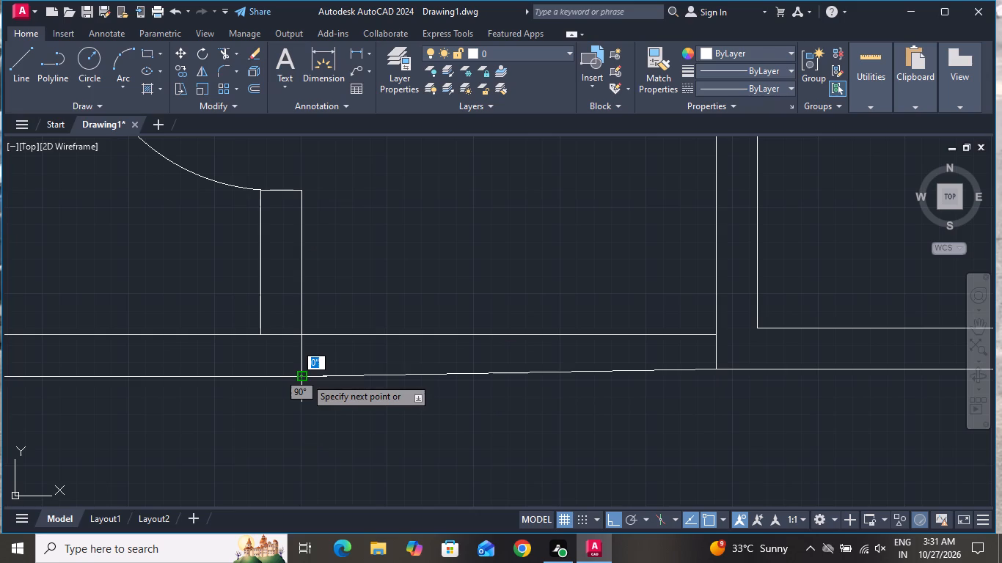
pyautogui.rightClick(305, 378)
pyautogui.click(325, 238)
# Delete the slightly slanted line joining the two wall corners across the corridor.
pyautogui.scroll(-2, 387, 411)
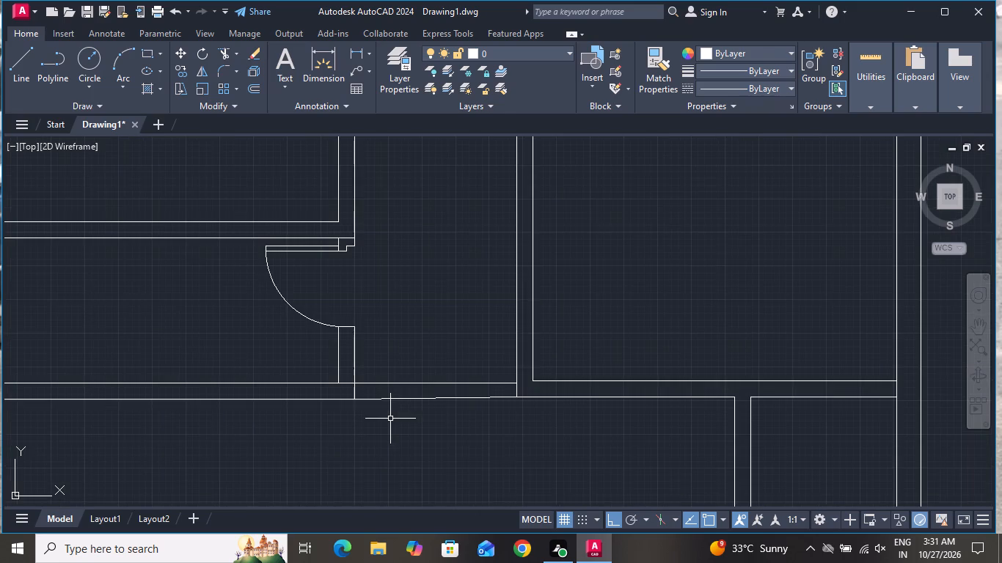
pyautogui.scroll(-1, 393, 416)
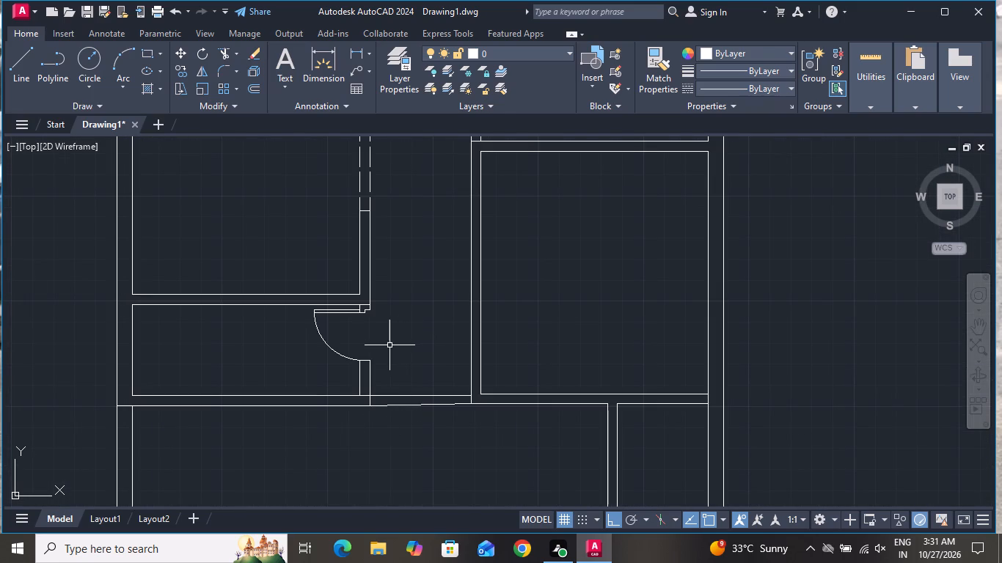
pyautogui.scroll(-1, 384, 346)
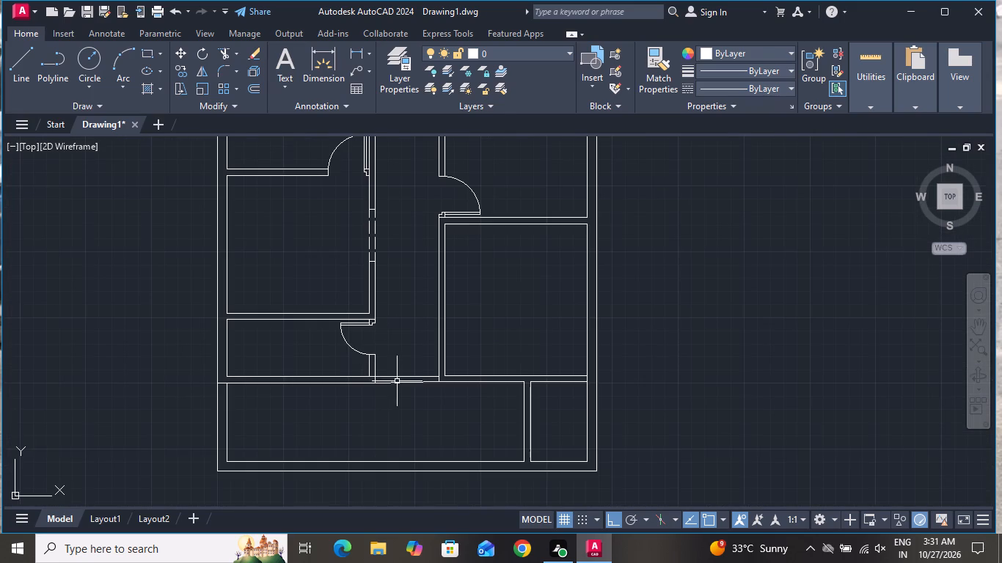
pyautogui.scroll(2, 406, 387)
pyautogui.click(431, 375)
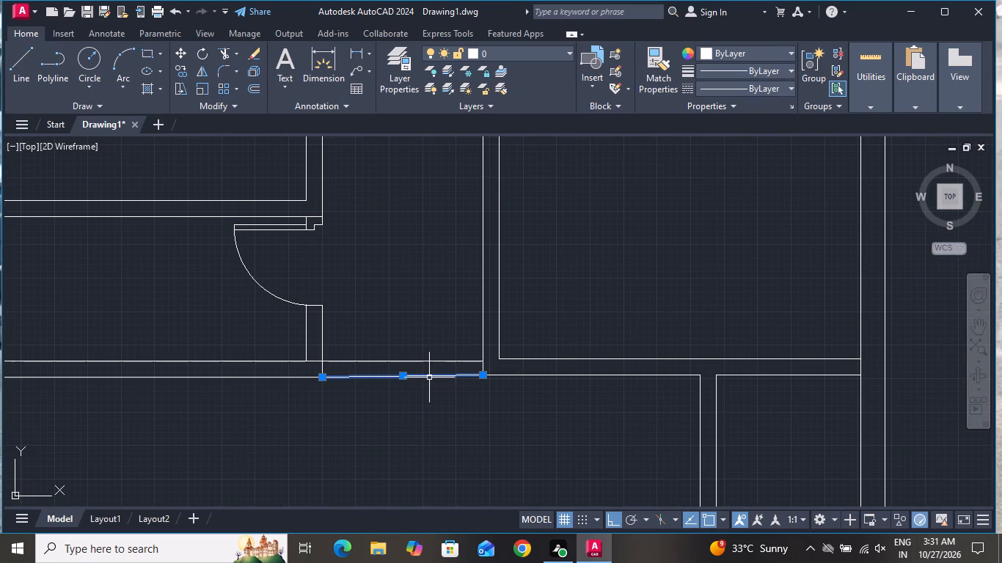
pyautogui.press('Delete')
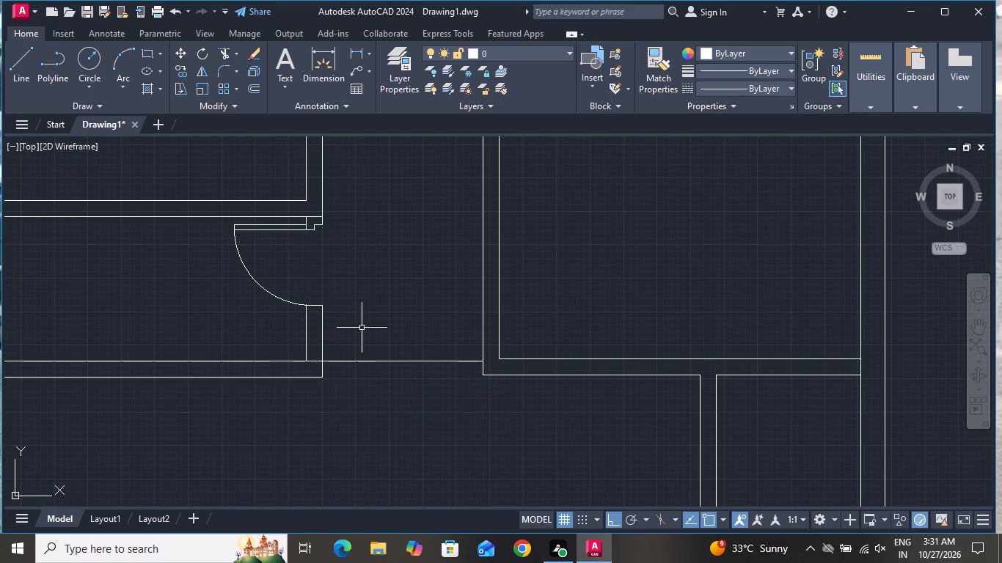
# Dimension the thickness of the small left-hand room's lower wall with a vertical linear dimension.
pyautogui.click(359, 51)
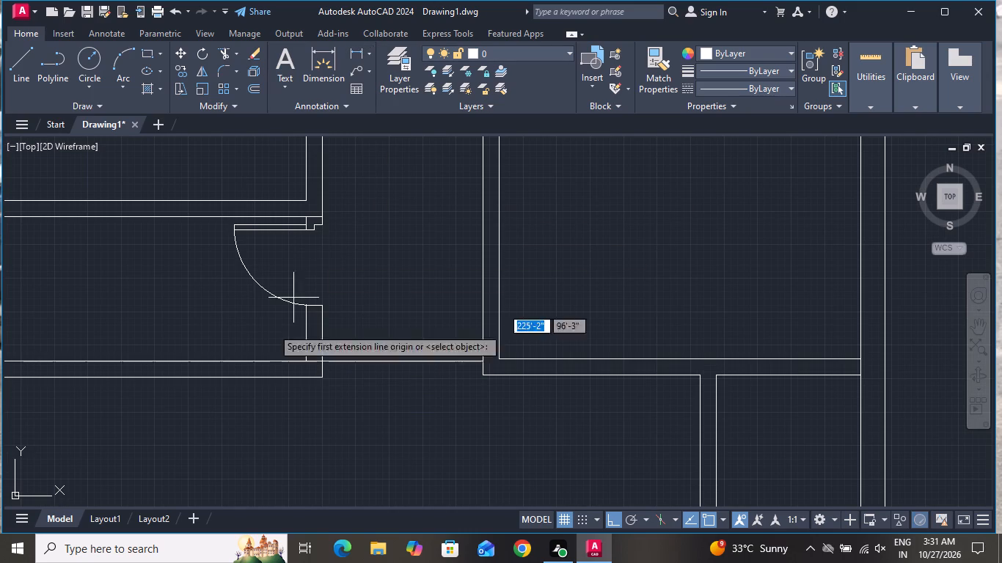
pyautogui.scroll(2, 183, 435)
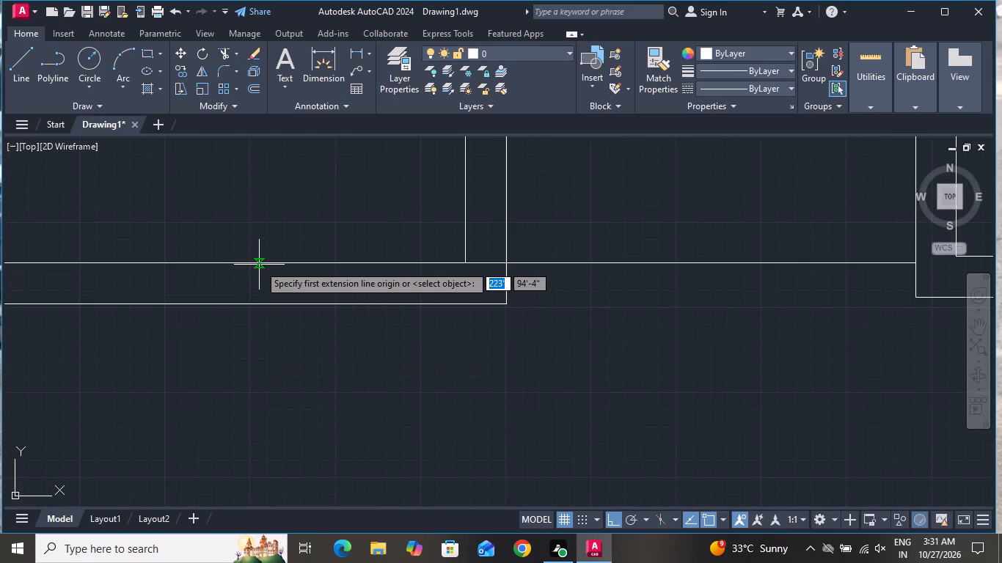
pyautogui.click(262, 260)
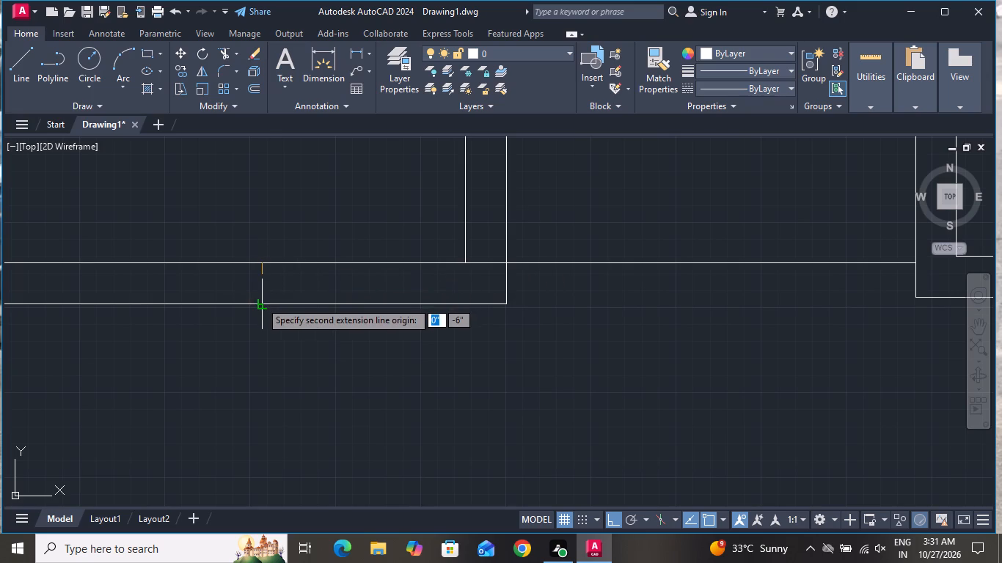
pyautogui.click(260, 304)
pyautogui.click(276, 298)
pyautogui.scroll(3, 269, 275)
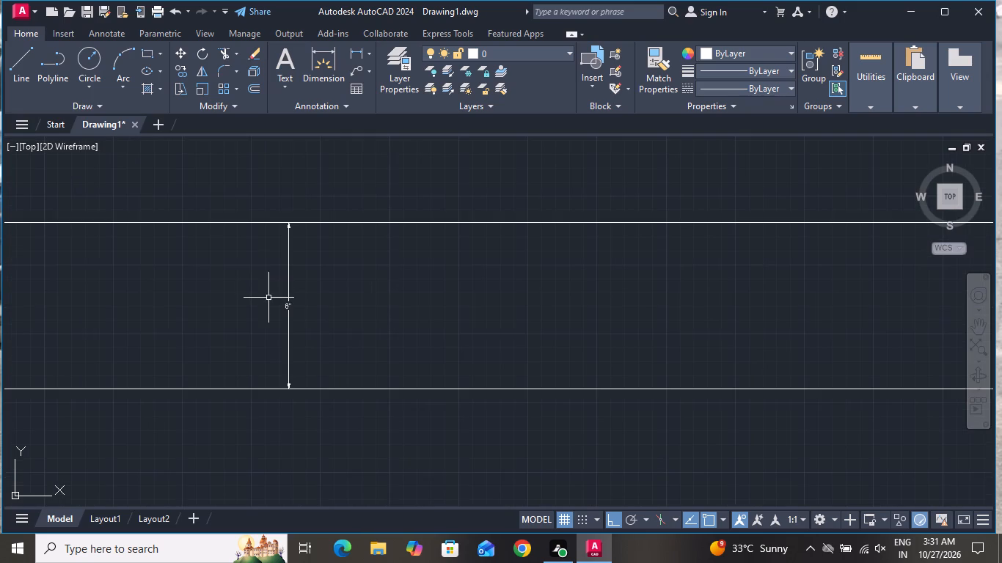
pyautogui.scroll(-1, 297, 301)
pyautogui.scroll(5, 297, 301)
pyautogui.scroll(-6, 297, 301)
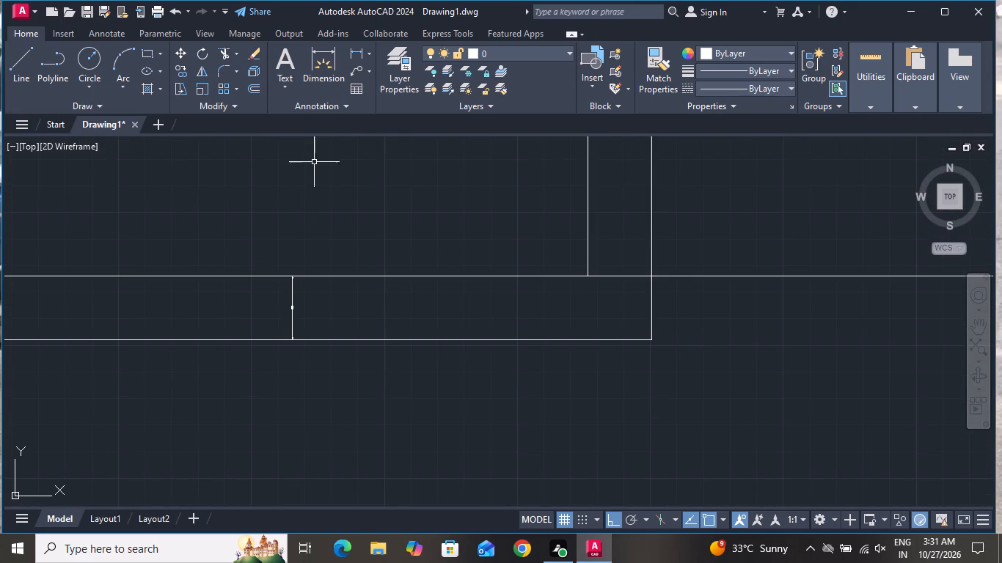
# Dimension the thickness of the right-hand room's lower wall with a vertical linear dimension near its left corner.
pyautogui.click(352, 49)
pyautogui.scroll(-4, 307, 237)
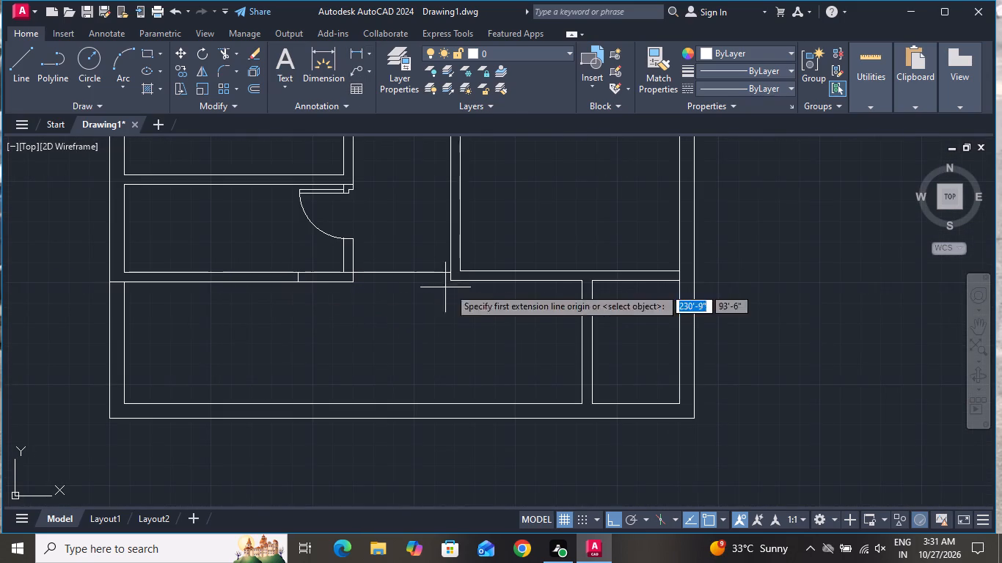
pyautogui.scroll(3, 480, 266)
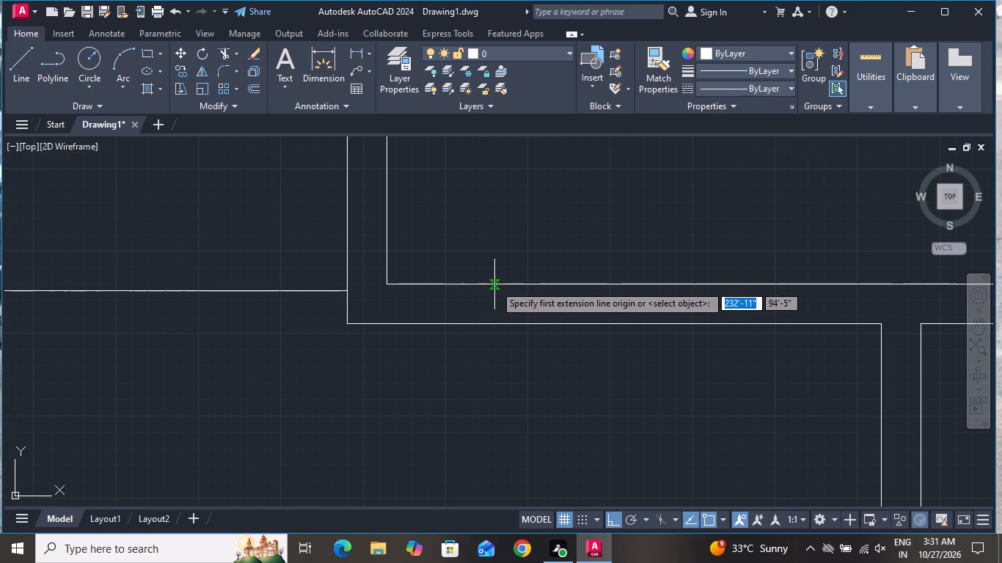
pyautogui.click(494, 284)
pyautogui.click(494, 323)
pyautogui.click(475, 324)
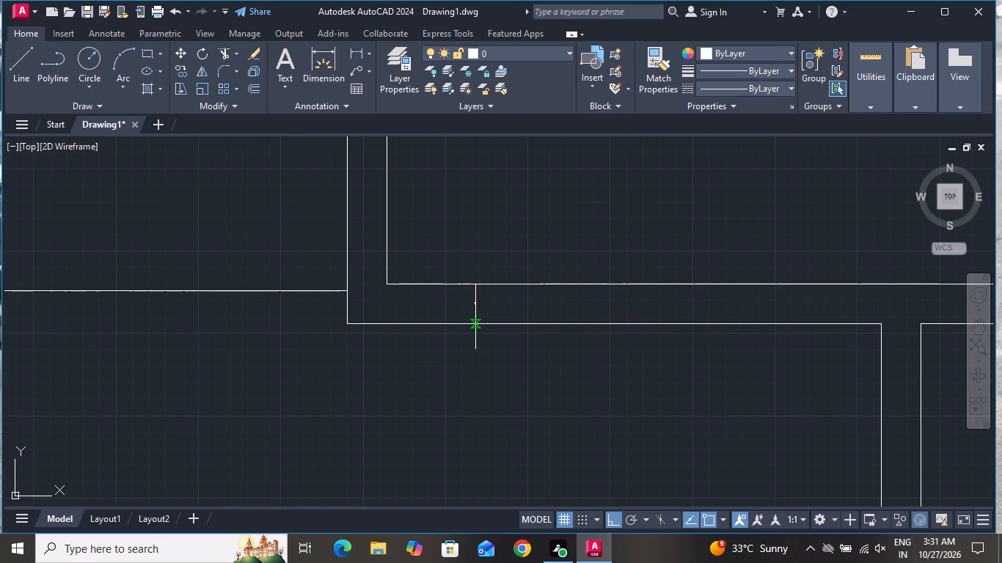
pyautogui.scroll(8, 468, 303)
pyautogui.scroll(-9, 491, 303)
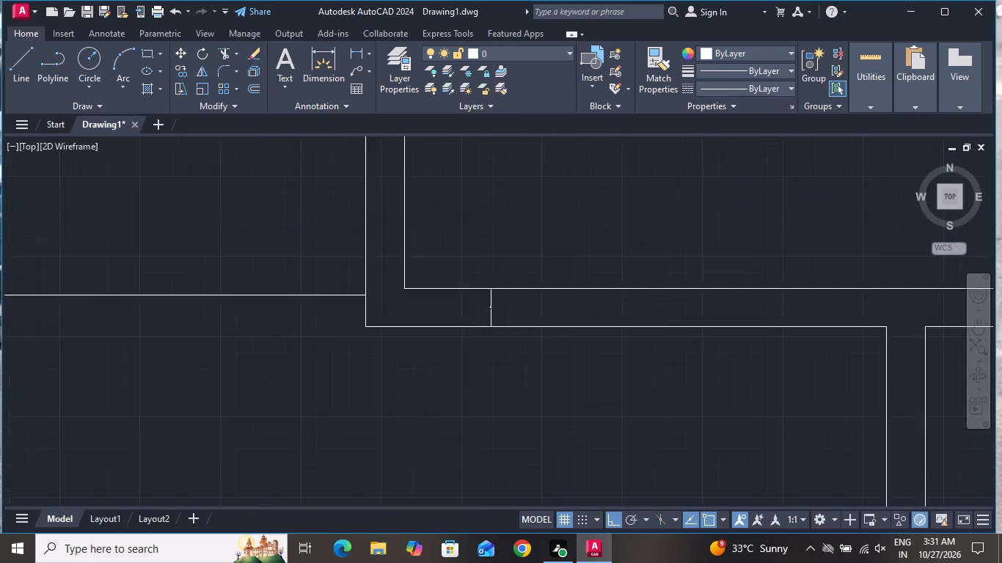
# Draw a horizontal line about 5'-2" long across the corridor from the small left-hand room's lower outer wall corner to the right-hand wall.
pyautogui.scroll(-4, 491, 309)
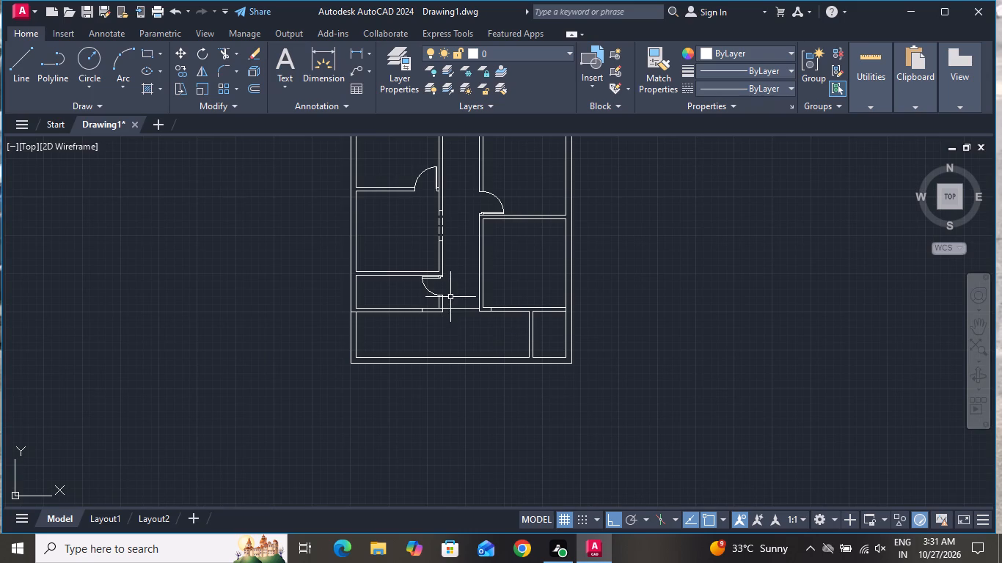
pyautogui.scroll(3, 458, 306)
pyautogui.click(458, 306)
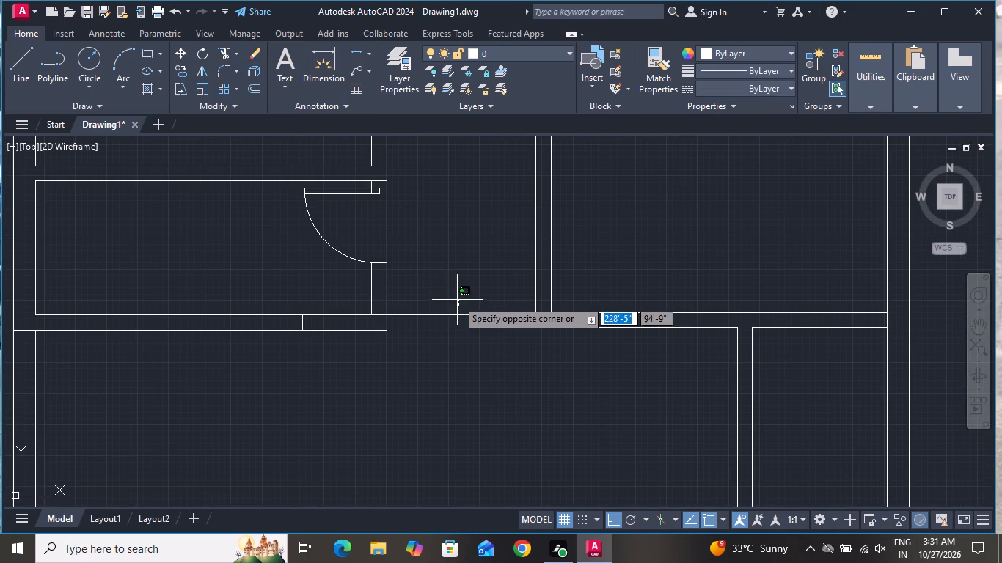
pyautogui.click(457, 300)
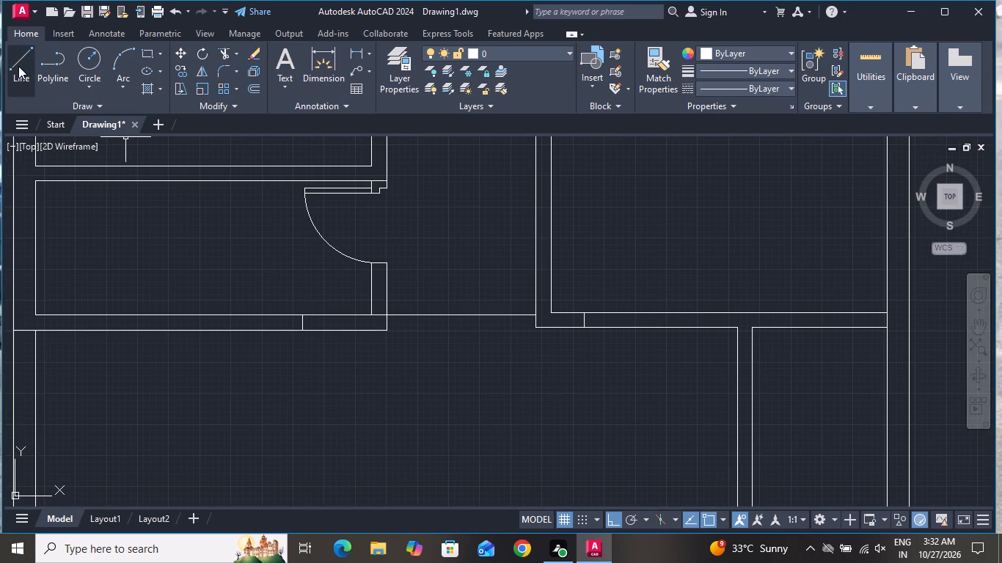
pyautogui.click(18, 66)
pyautogui.scroll(1, 433, 341)
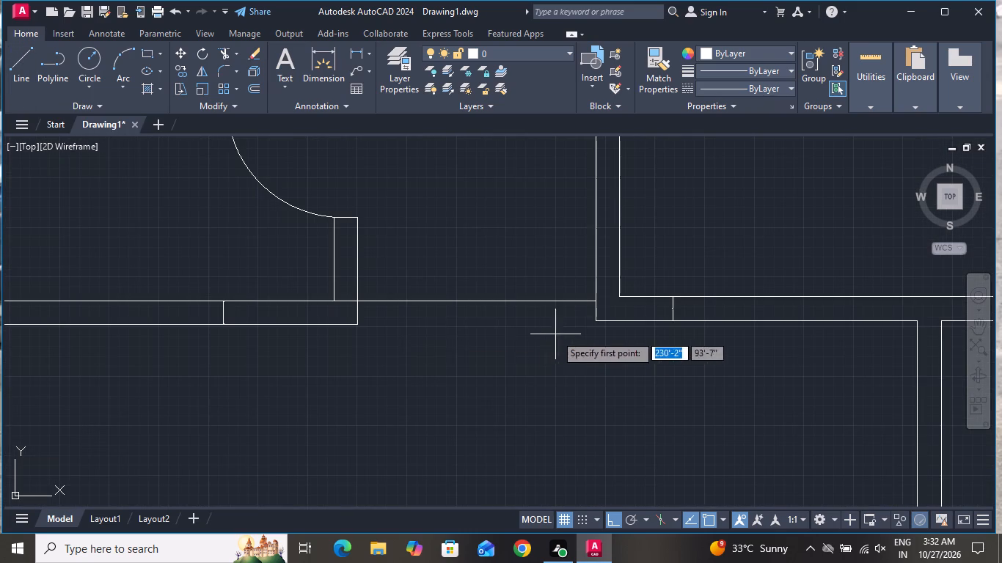
pyautogui.click(355, 325)
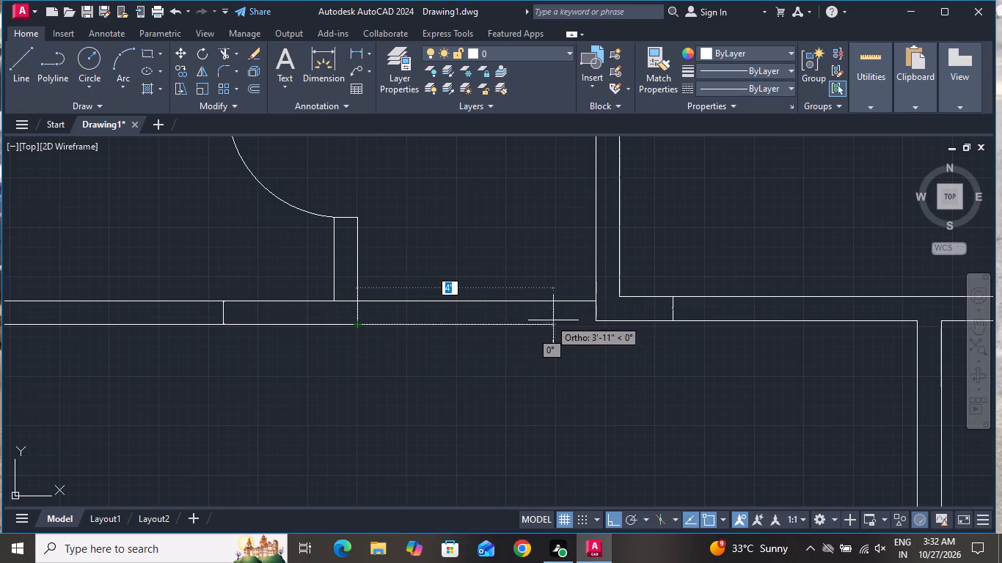
pyautogui.click(601, 323)
pyautogui.rightClick(607, 324)
pyautogui.click(659, 353)
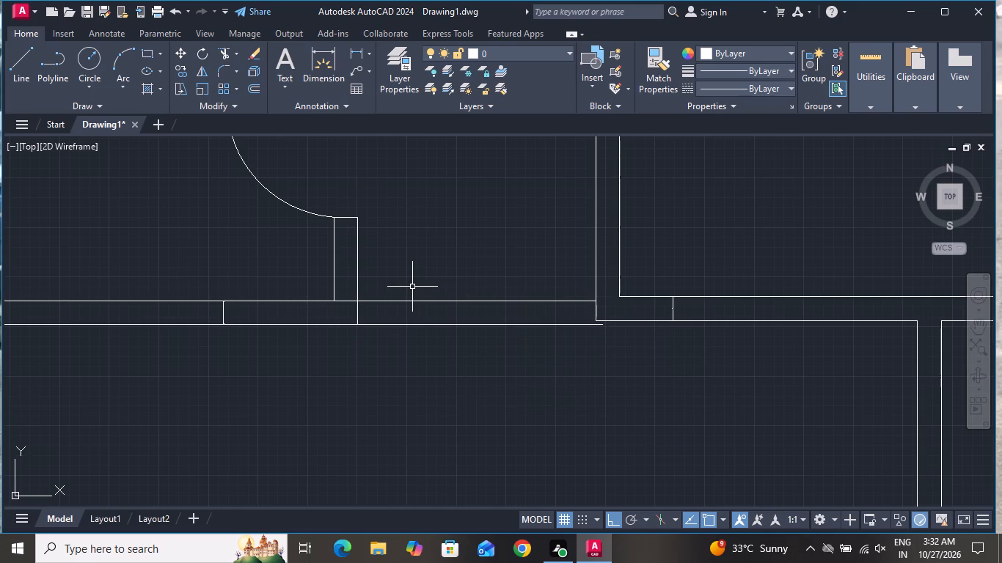
# Draw a short vertical line between the two corridor wall lines, starting at the lower line's midpoint.
pyautogui.click(21, 53)
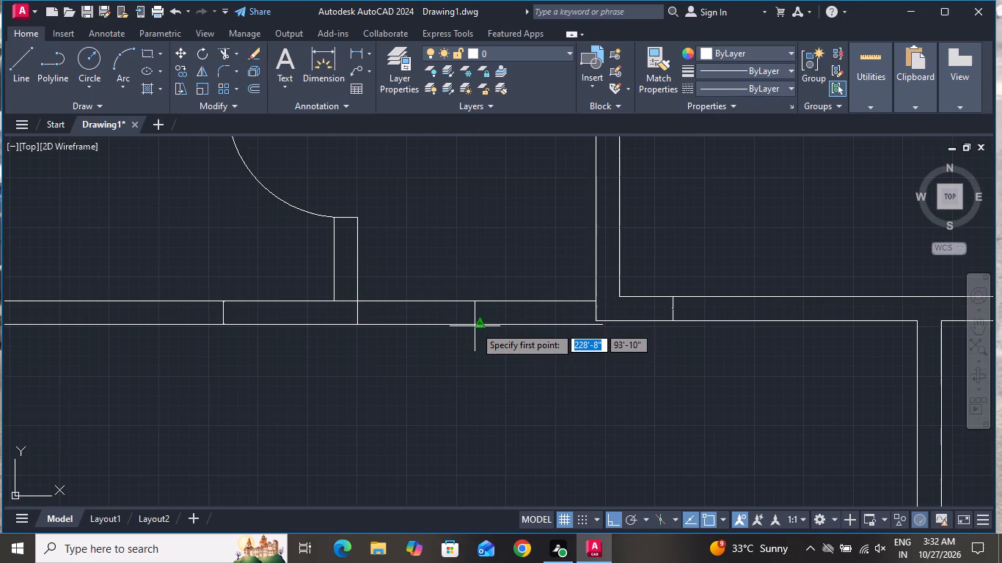
pyautogui.click(480, 325)
pyautogui.click(481, 301)
pyautogui.rightClick(485, 301)
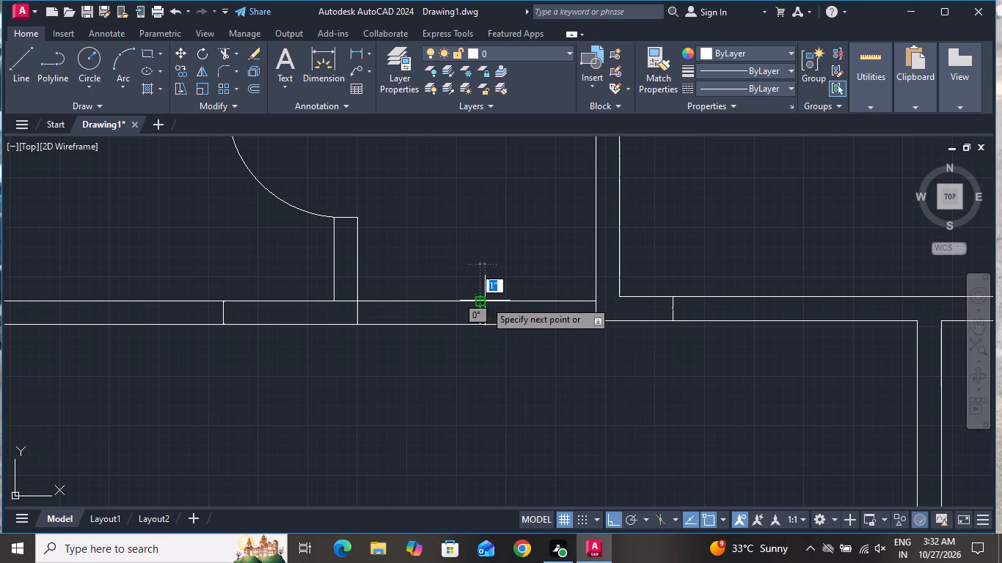
pyautogui.click(502, 329)
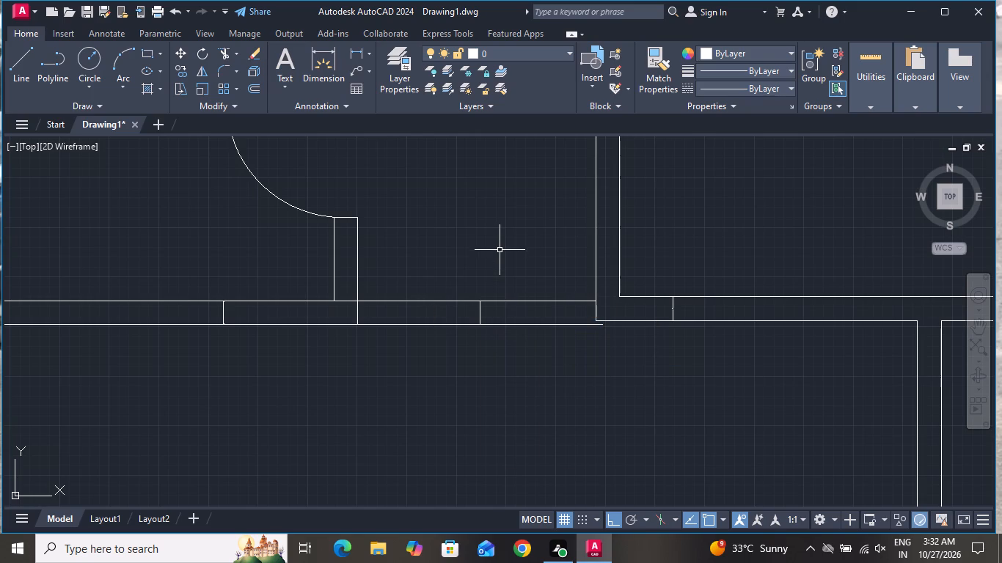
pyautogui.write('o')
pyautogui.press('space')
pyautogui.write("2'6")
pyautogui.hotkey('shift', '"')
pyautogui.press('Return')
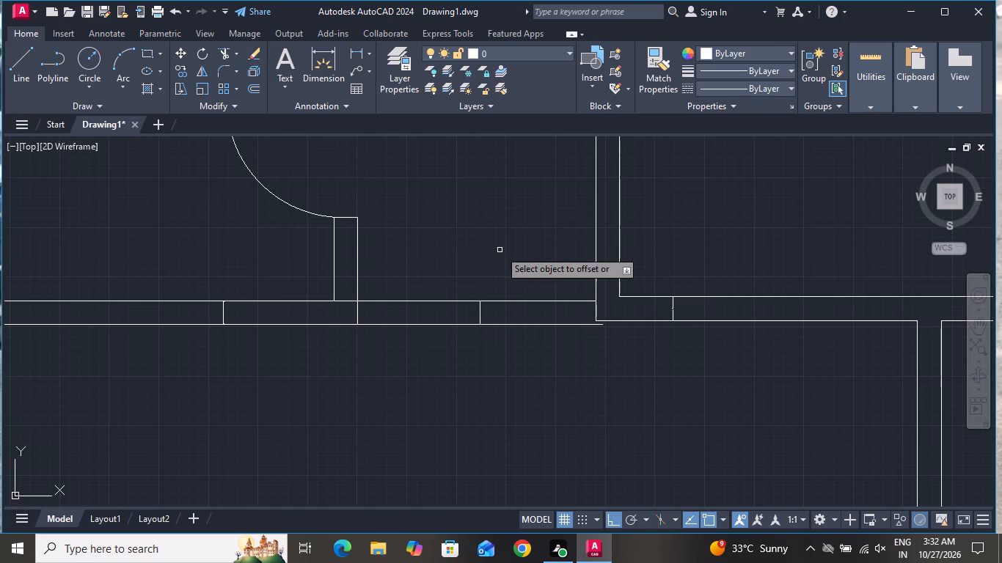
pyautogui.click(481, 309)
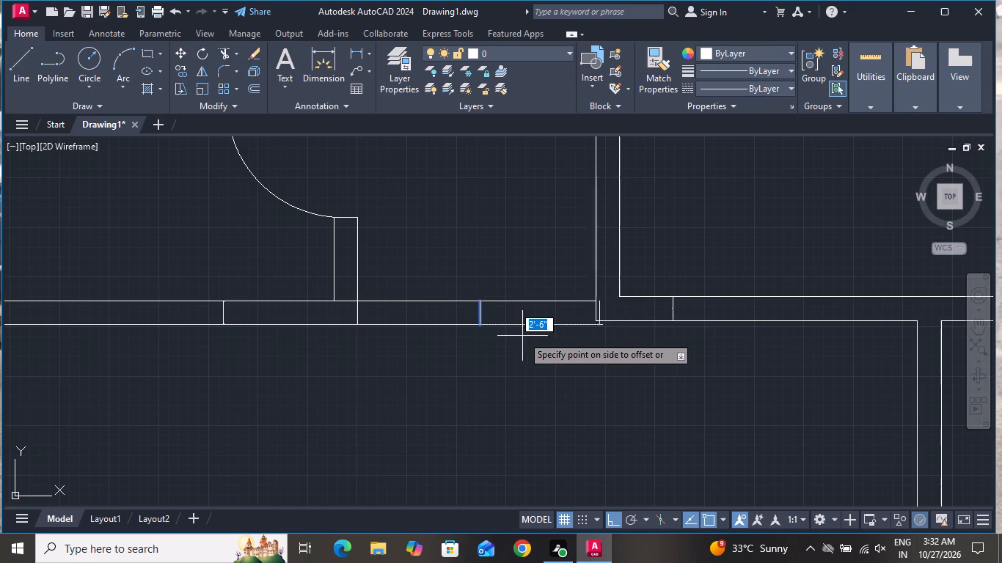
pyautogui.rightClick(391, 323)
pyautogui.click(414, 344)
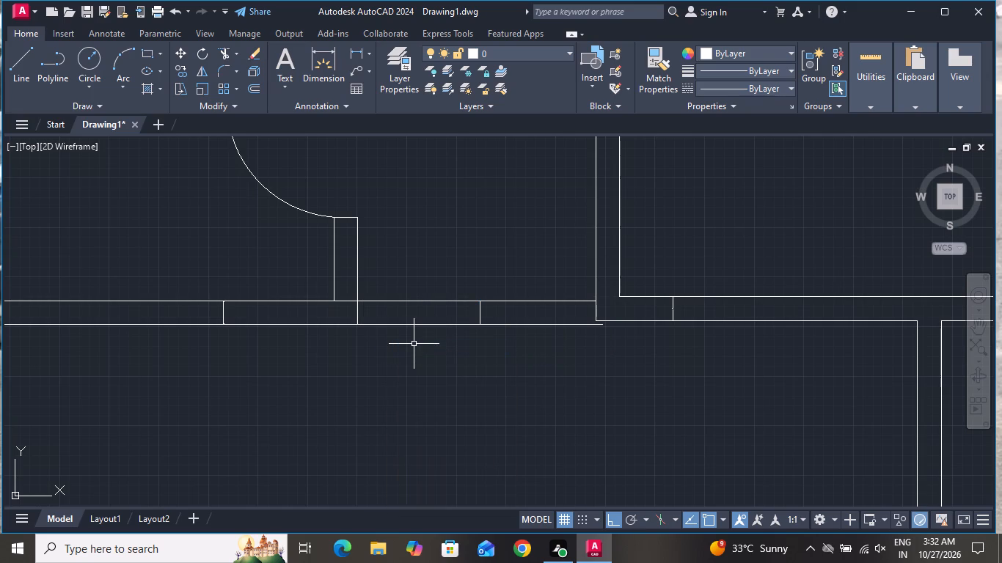
# Offset the short vertical centre line in the corridor wall by 2' to both sides.
pyautogui.press('o')
pyautogui.press('space')
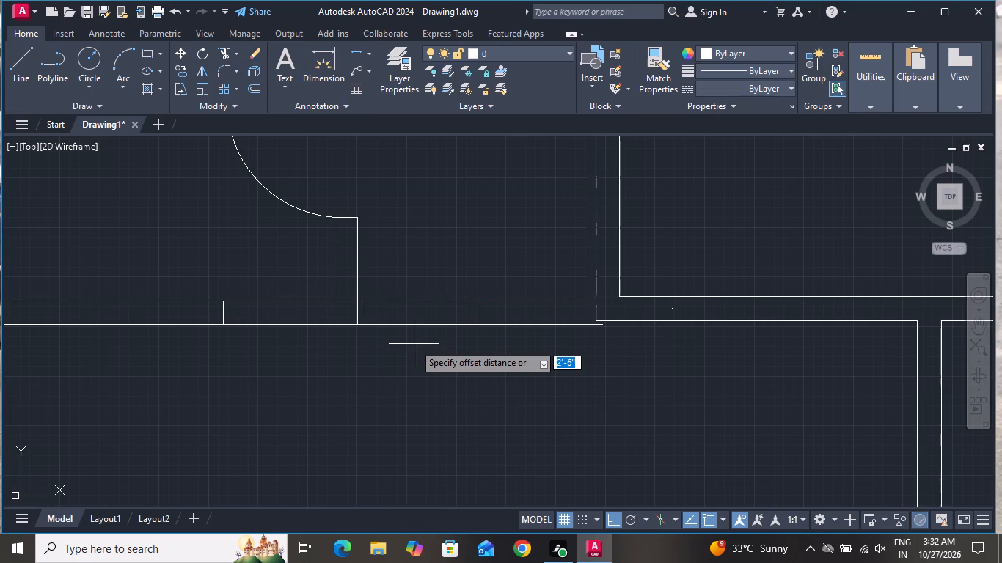
pyautogui.write("2'")
pyautogui.press('Return')
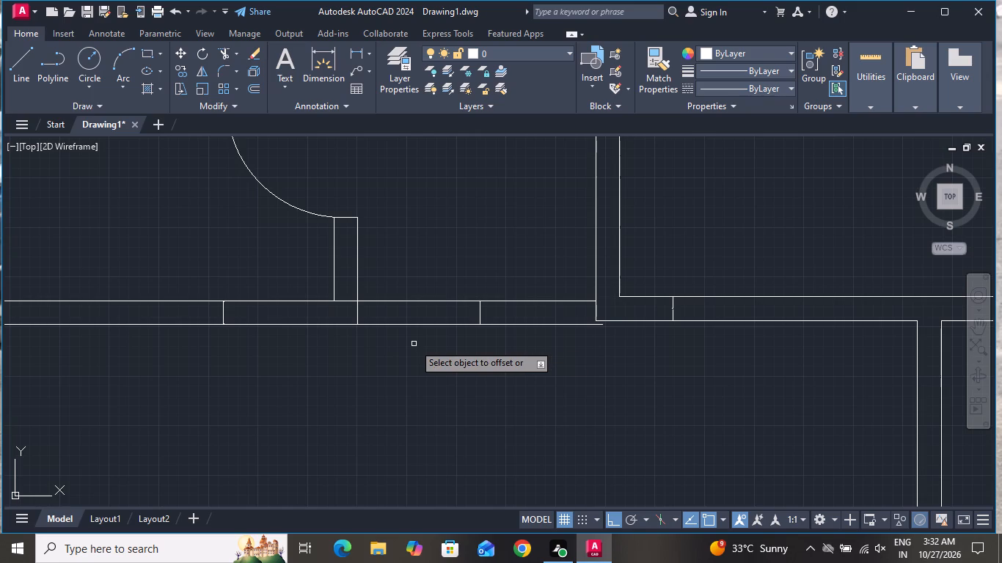
pyautogui.click(482, 309)
pyautogui.click(516, 309)
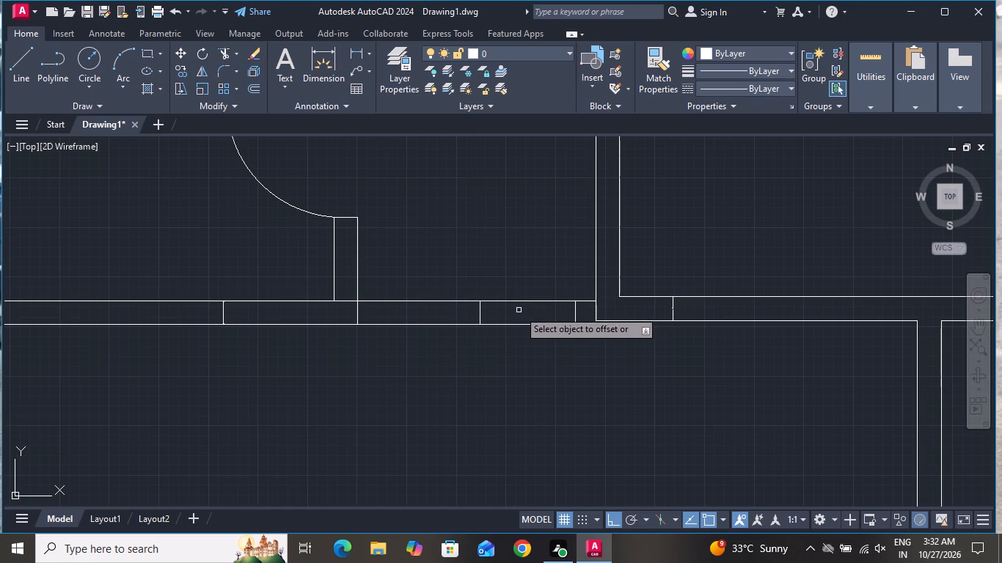
pyautogui.click(479, 314)
pyautogui.click(397, 338)
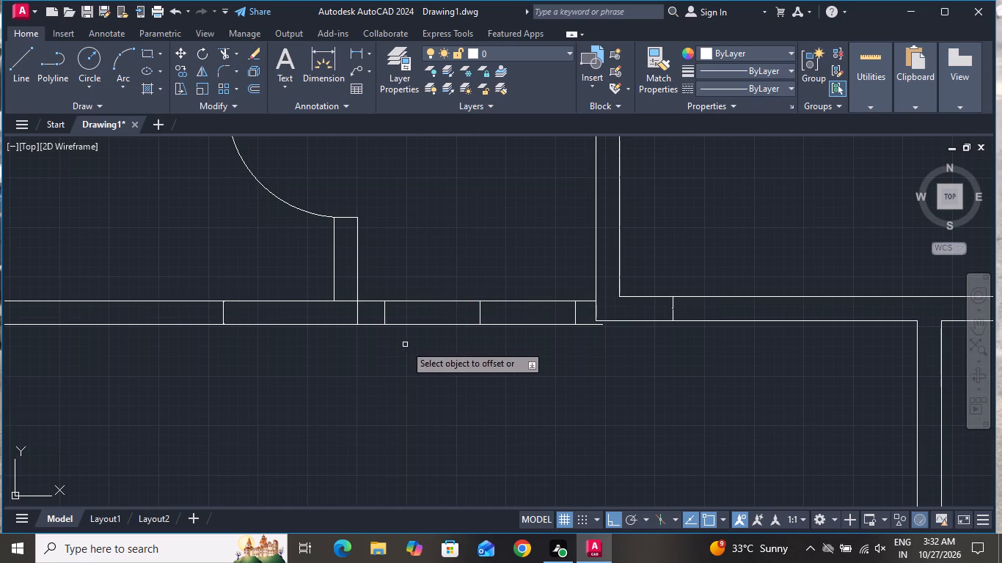
pyautogui.rightClick(403, 344)
pyautogui.click(422, 363)
# Offset the two outer opening lines in the corridor wall by 3", each away from the centre line.
pyautogui.write('o 3')
pyautogui.hotkey('shift', '"')
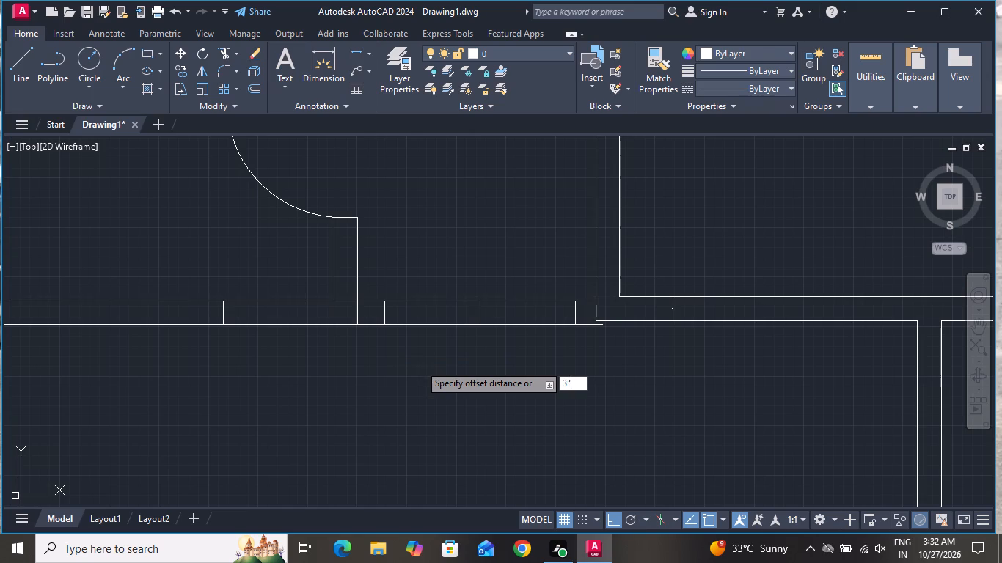
pyautogui.press('Return')
pyautogui.scroll(2, 560, 313)
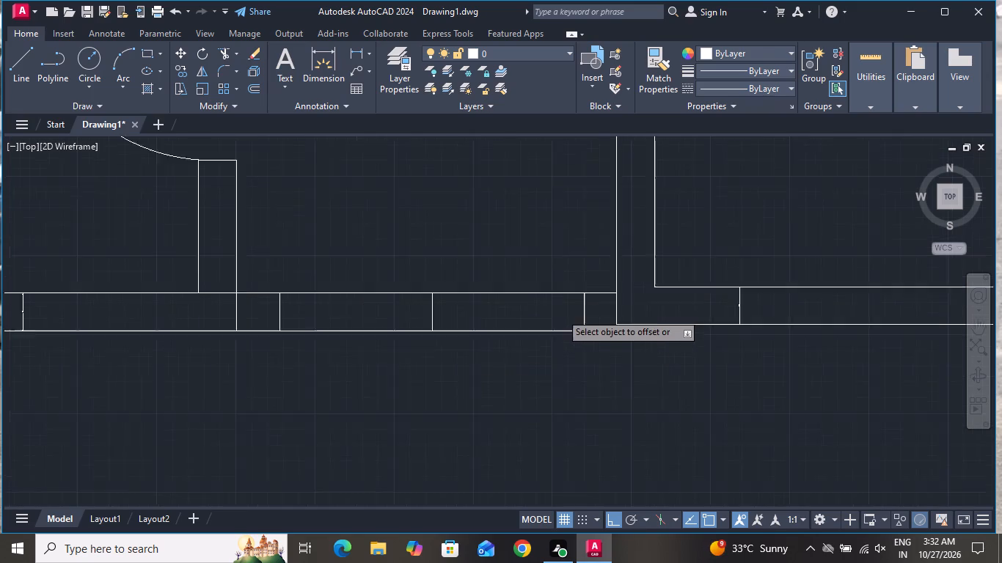
pyautogui.click(596, 309)
pyautogui.click(627, 306)
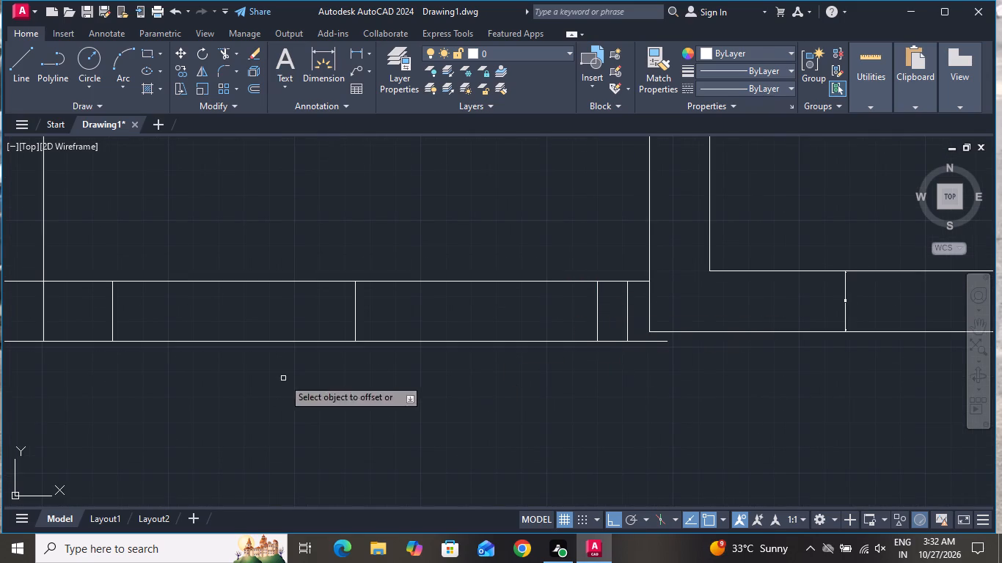
pyautogui.click(114, 312)
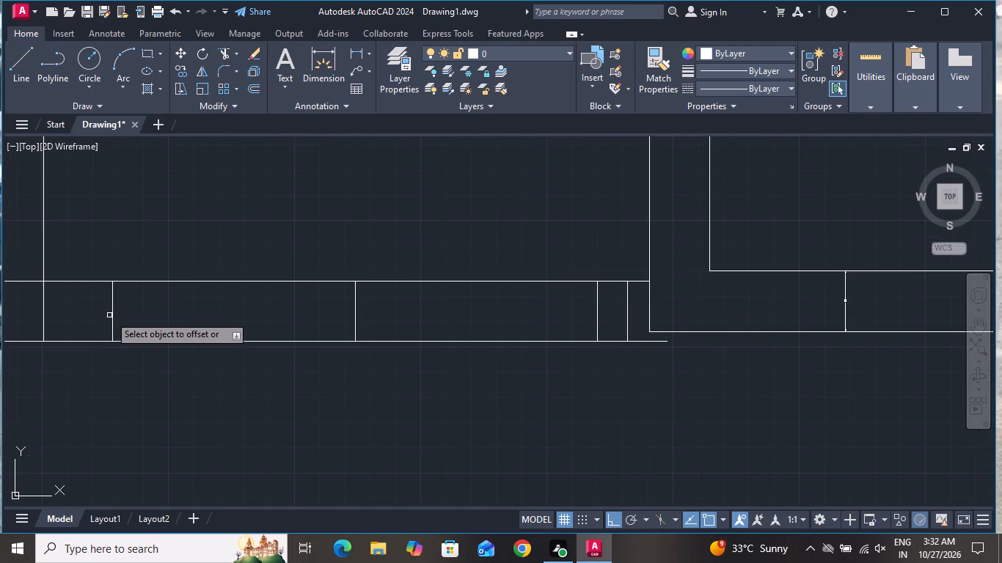
pyautogui.click(113, 311)
pyautogui.click(99, 320)
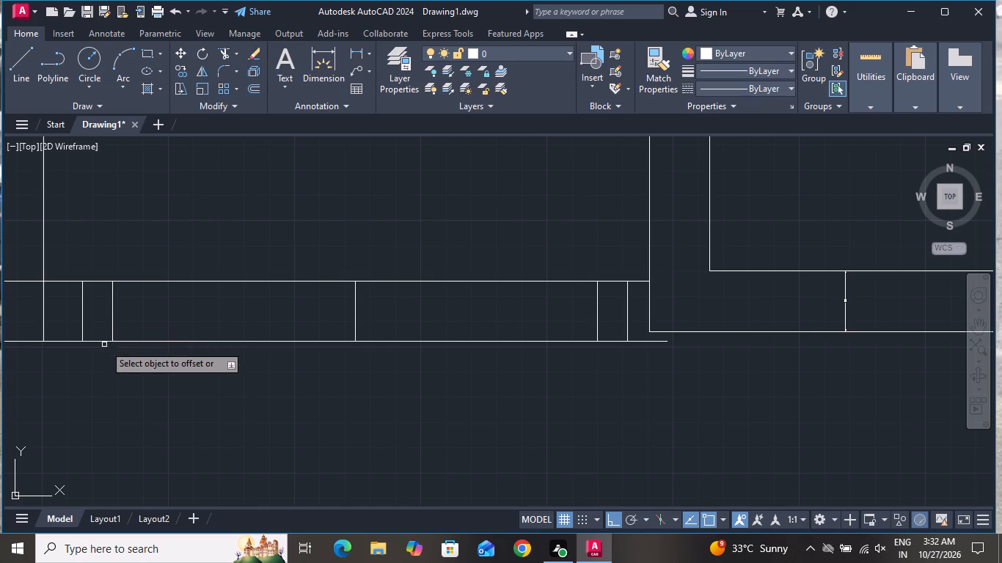
pyautogui.rightClick(161, 374)
pyautogui.click(230, 397)
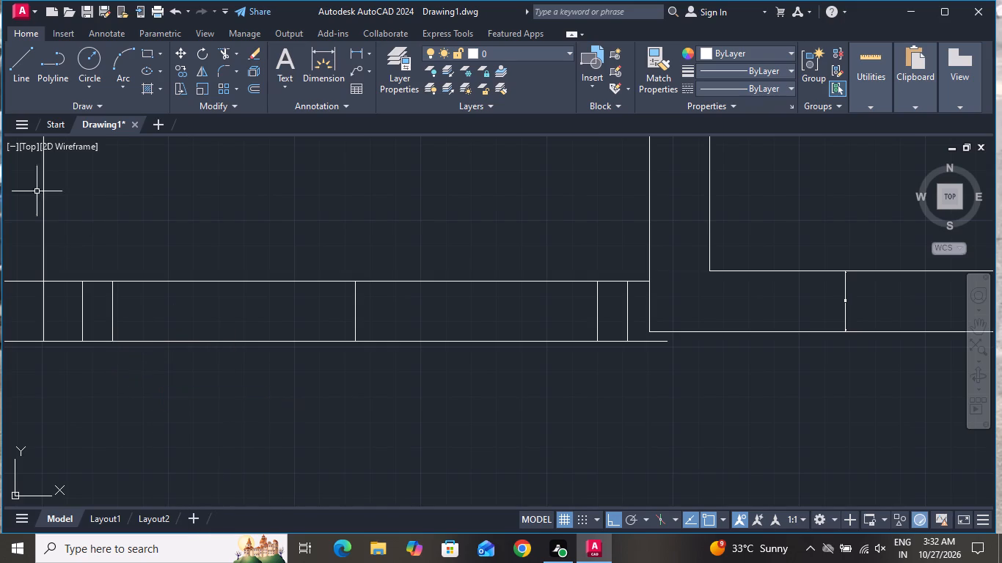
# Draw a 2' vertical line upward from the midpoint of the left opening line in the corridor wall.
pyautogui.click(19, 58)
pyautogui.scroll(-2, 172, 325)
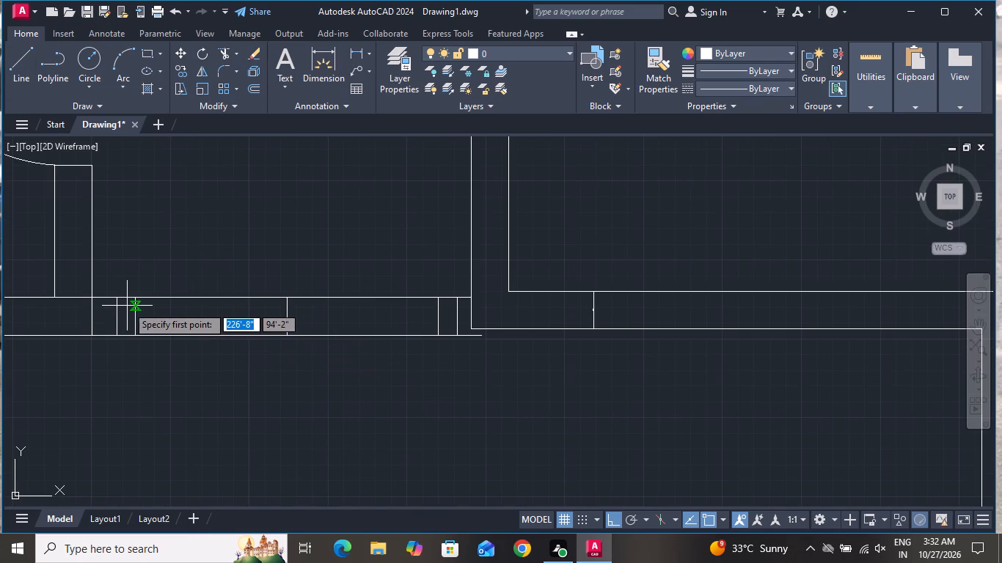
pyautogui.scroll(1, 89, 331)
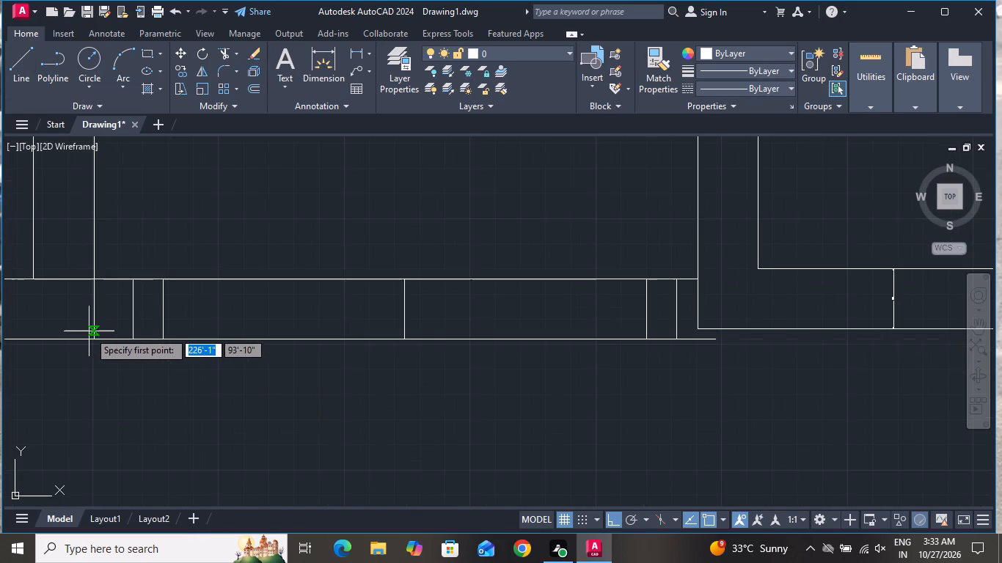
pyautogui.click(162, 308)
pyautogui.scroll(-5, 354, 390)
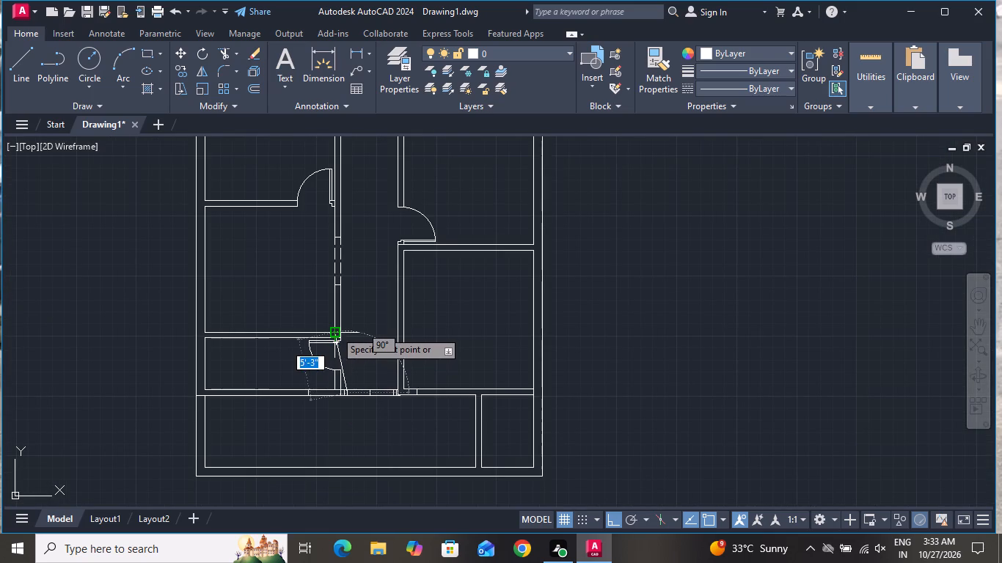
pyautogui.write("2'")
pyautogui.press('Return')
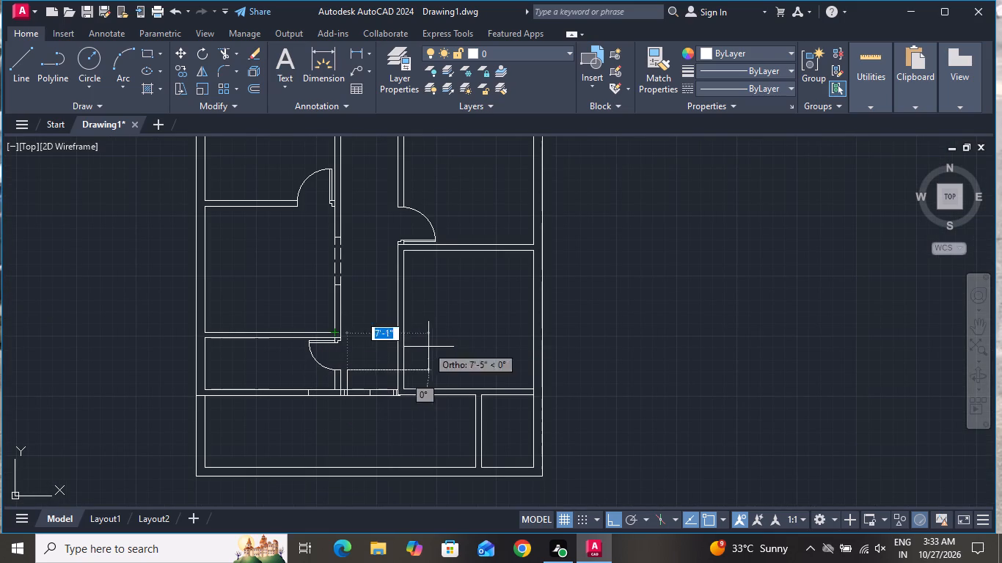
pyautogui.rightClick(403, 345)
pyautogui.click(415, 364)
# Offset the 2' vertical door line by 2" toward the opening's centre line.
pyautogui.scroll(2, 355, 380)
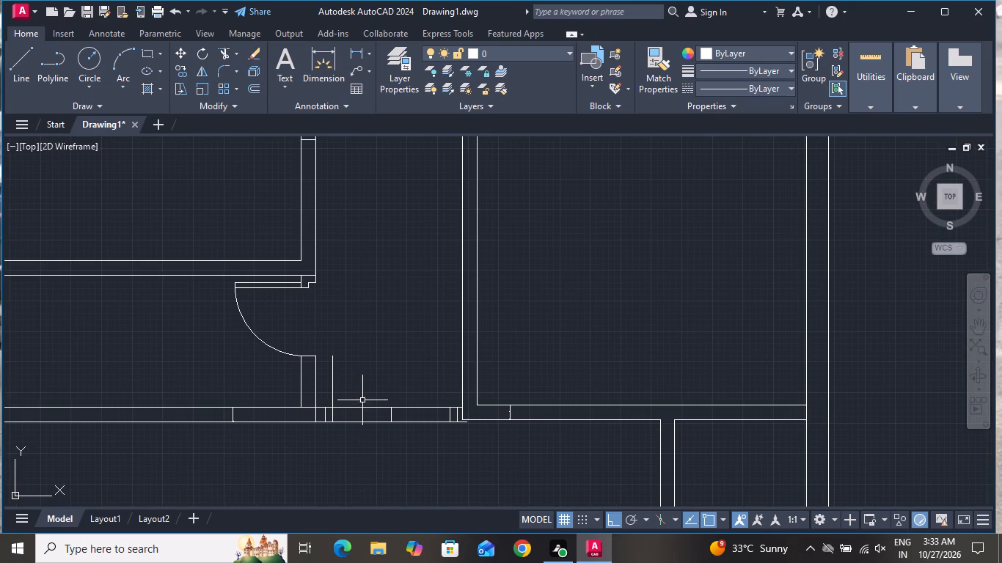
pyautogui.write('o 2')
pyautogui.hotkey('shift', '"')
pyautogui.press('Return')
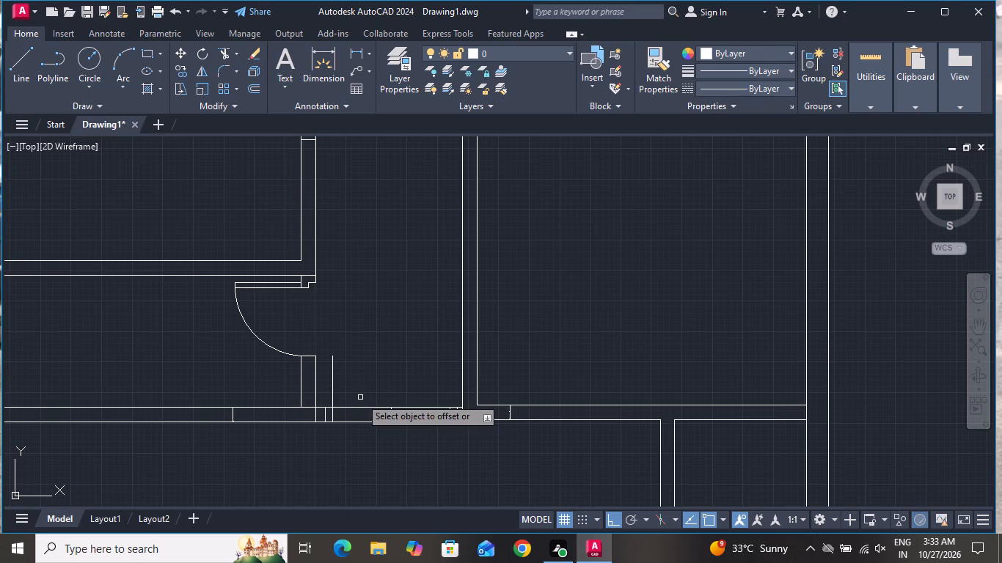
pyautogui.scroll(1, 345, 410)
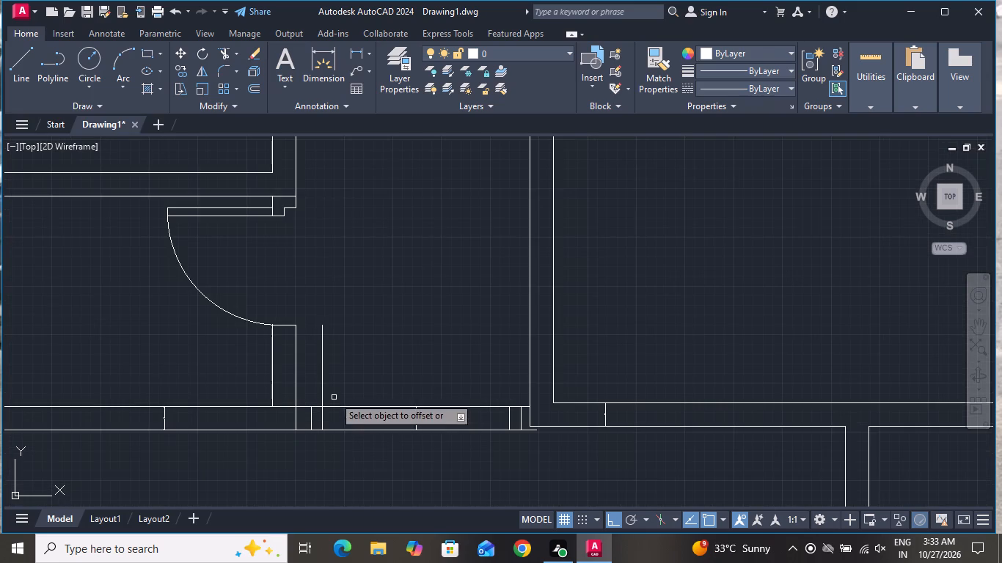
pyautogui.click(322, 380)
pyautogui.click(366, 362)
pyautogui.rightClick(364, 354)
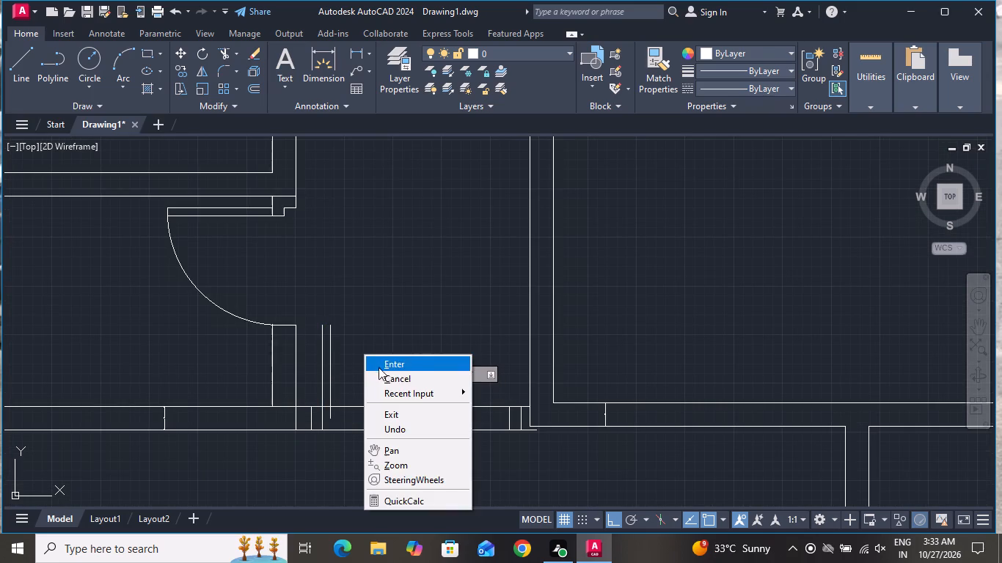
pyautogui.click(381, 374)
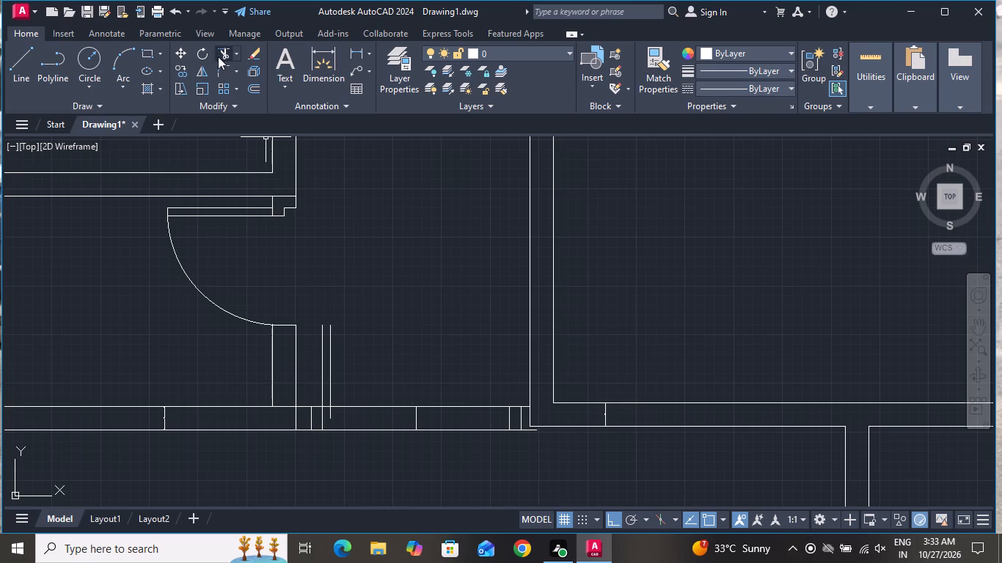
# Trim away the left 3" offset line and the nearby room wall line's segment inside the corridor wall thickness.
pyautogui.click(217, 46)
pyautogui.scroll(3, 330, 431)
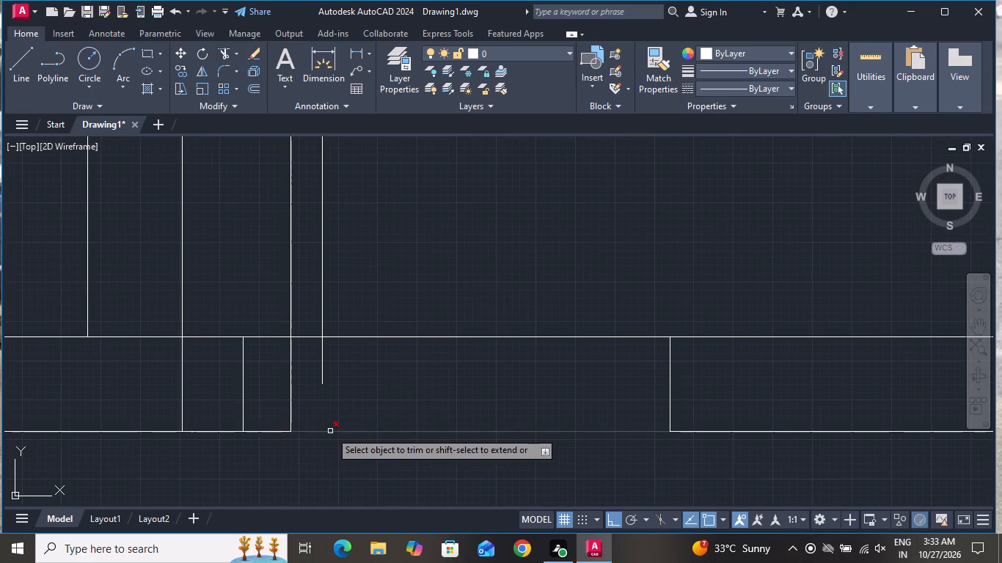
pyautogui.click(241, 383)
pyautogui.click(152, 359)
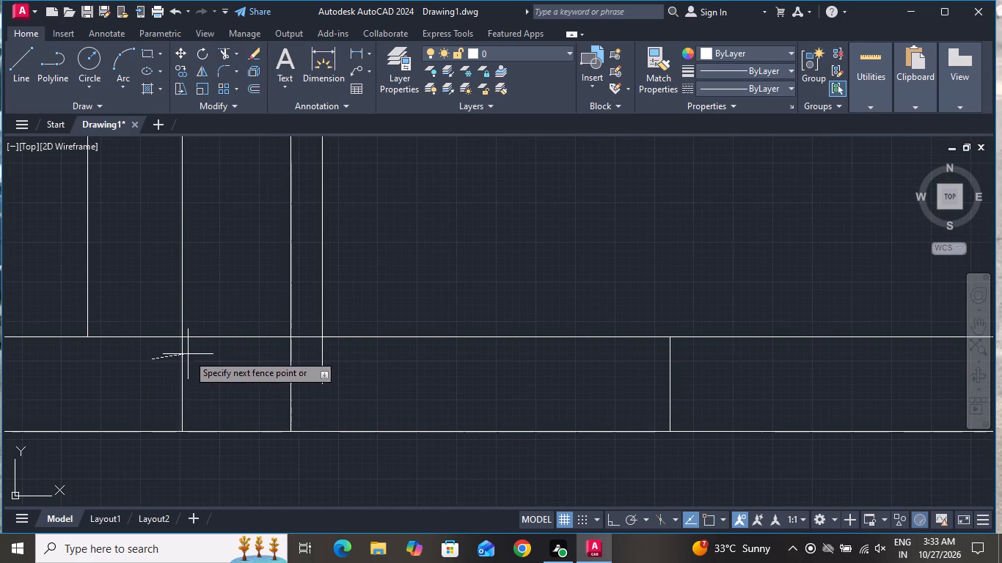
pyautogui.click(189, 351)
# Delete the leftover short vertical line crossing the wall below the small left-hand room.
pyautogui.scroll(-1, 229, 400)
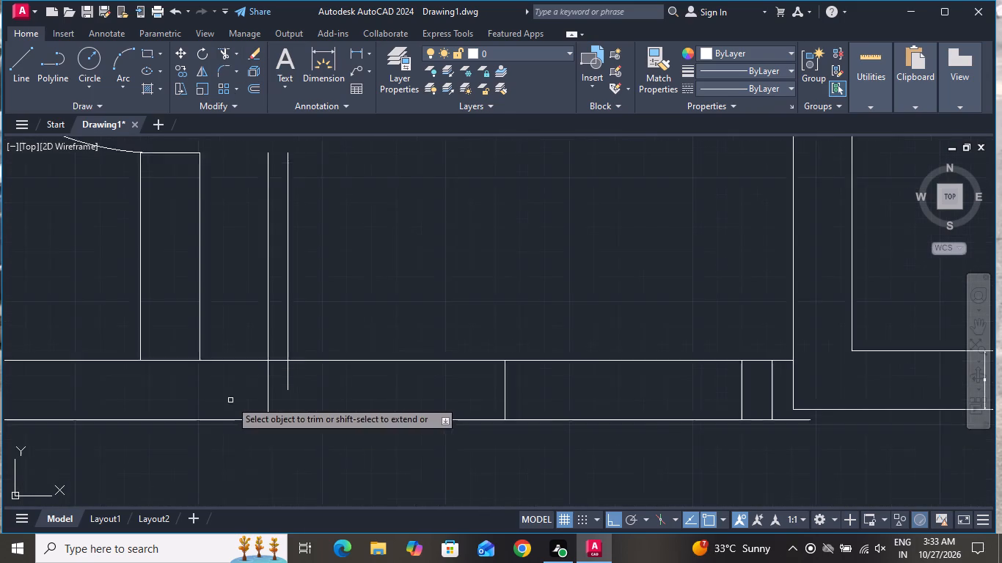
pyautogui.scroll(-3, 230, 400)
pyautogui.scroll(3, 165, 391)
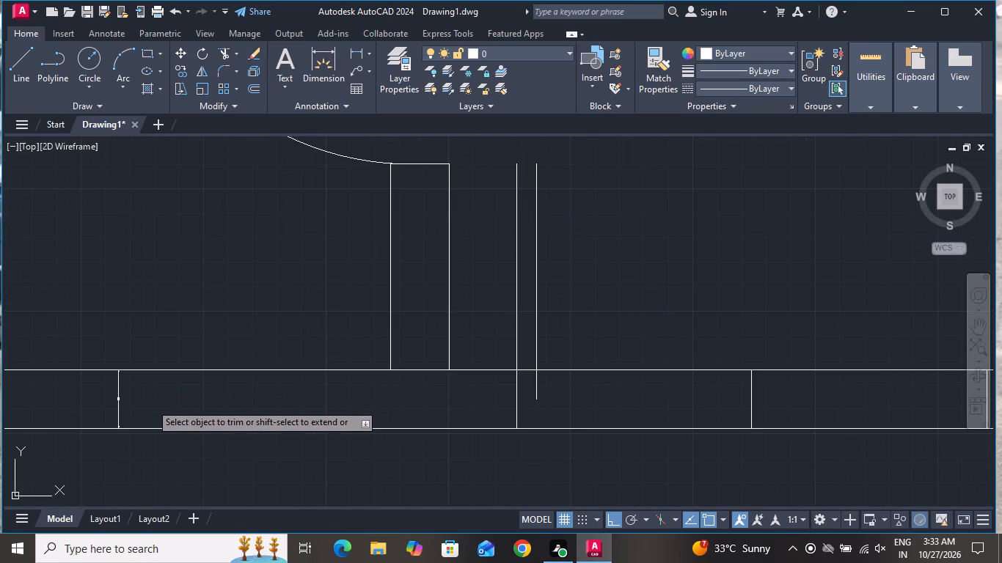
pyautogui.click(150, 403)
pyautogui.click(106, 412)
pyautogui.rightClick(107, 400)
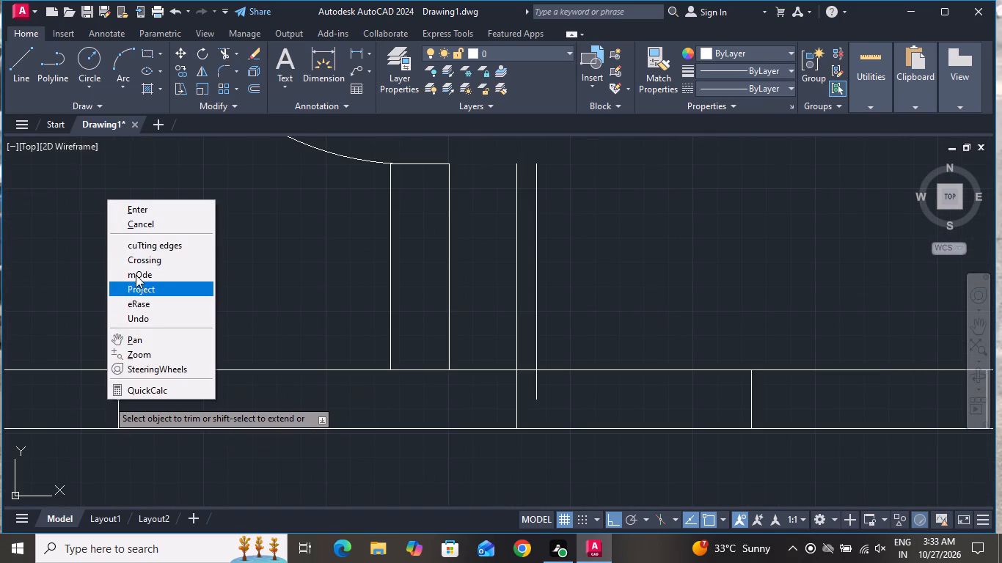
pyautogui.click(145, 221)
pyautogui.click(118, 386)
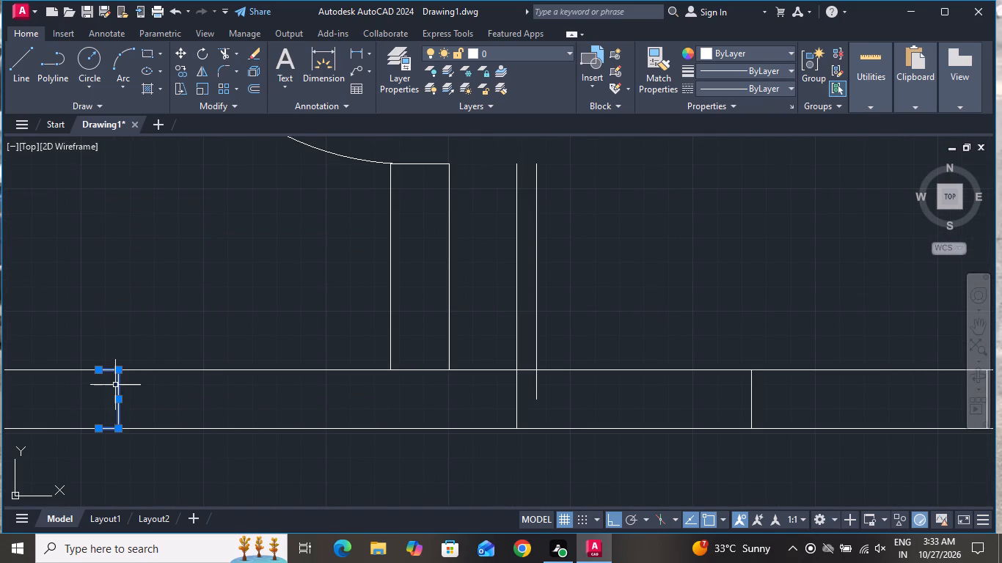
pyautogui.press('Delete')
# Draw a door swing arc from the opening centre line's midpoint through the inner leaf line's top to the outer leaf line's top.
pyautogui.scroll(-1, 373, 545)
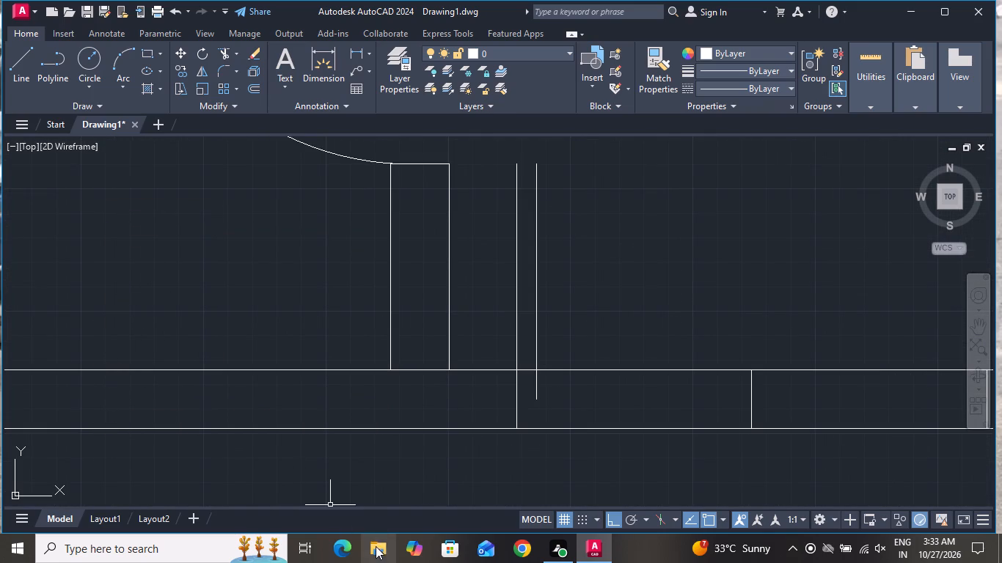
pyautogui.scroll(-2, 408, 430)
pyautogui.write('a')
pyautogui.press('space')
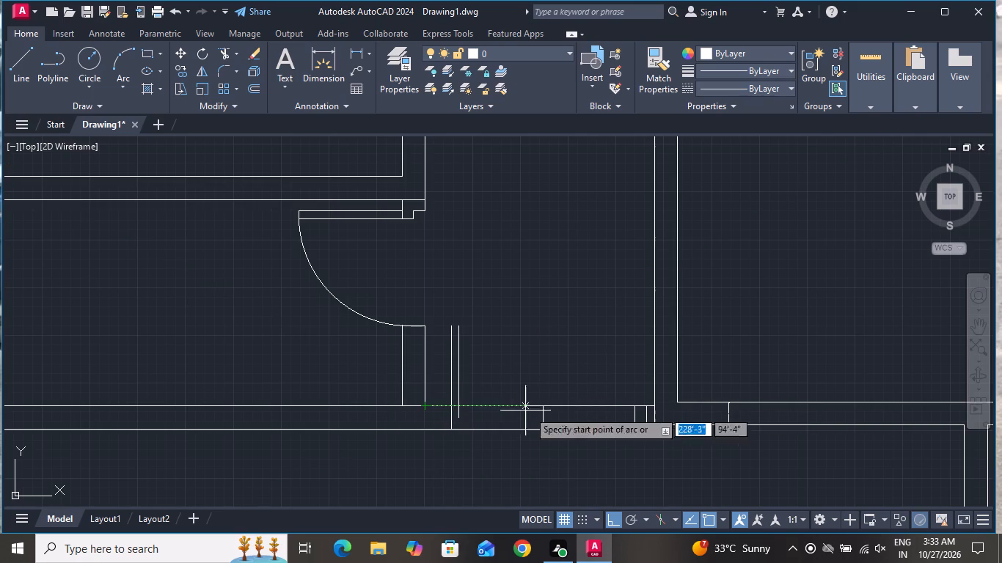
pyautogui.click(540, 417)
pyautogui.click(456, 324)
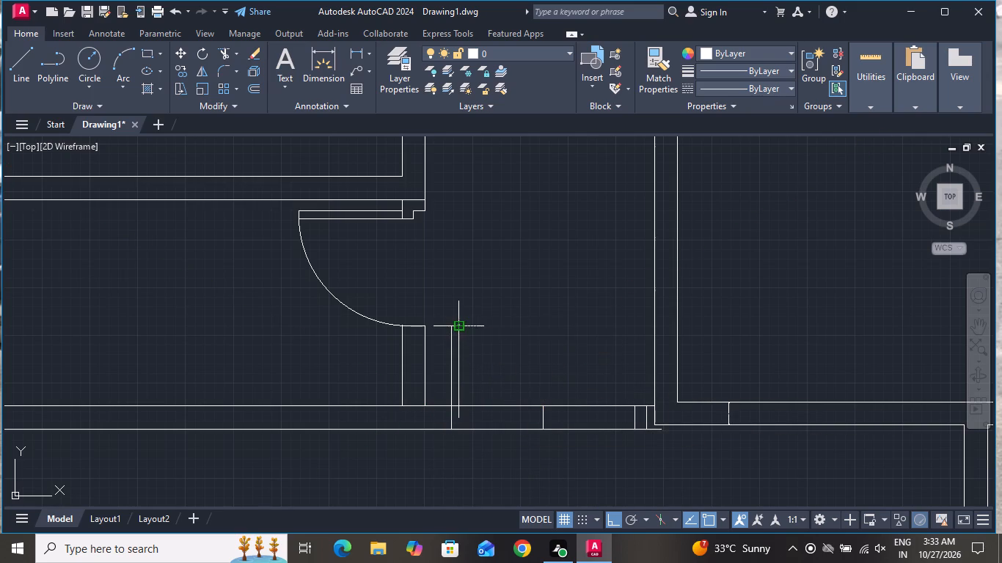
pyautogui.scroll(3, 448, 321)
pyautogui.click(449, 337)
pyautogui.scroll(-2, 453, 288)
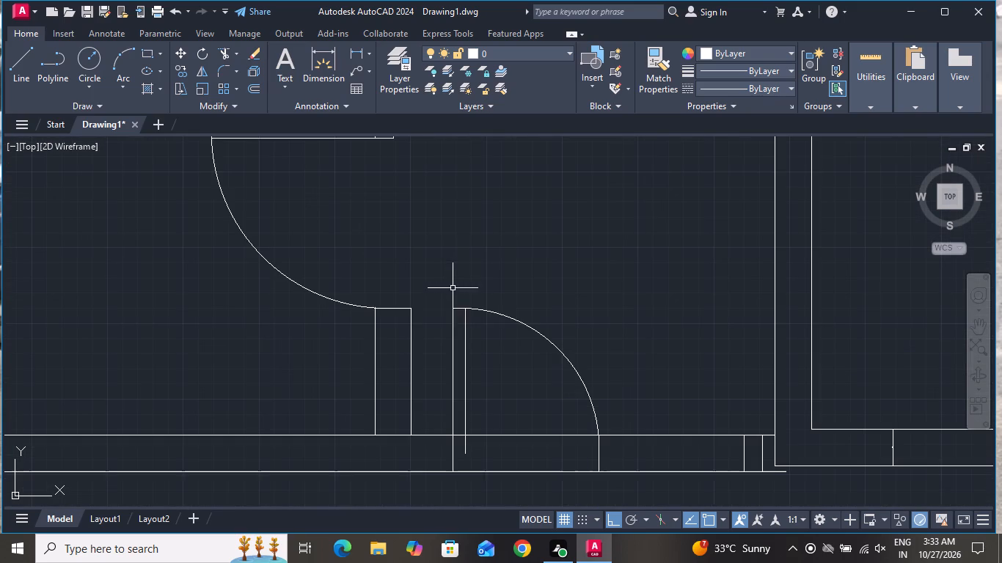
pyautogui.scroll(-1, 546, 321)
# Mirror the door leaf and swing arc about a vertical axis through the opening's centre line, keeping the original.
pyautogui.click(581, 309)
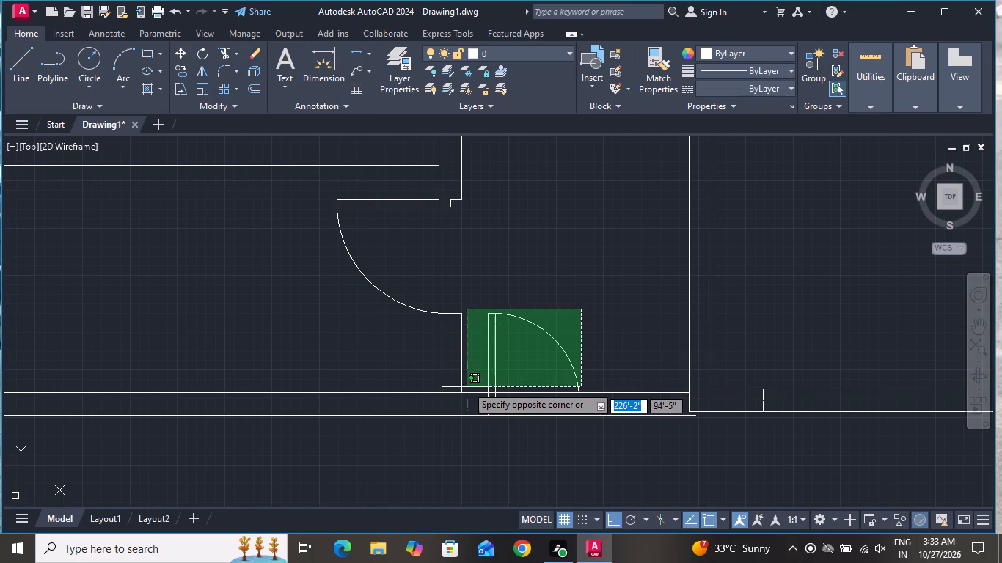
pyautogui.click(480, 371)
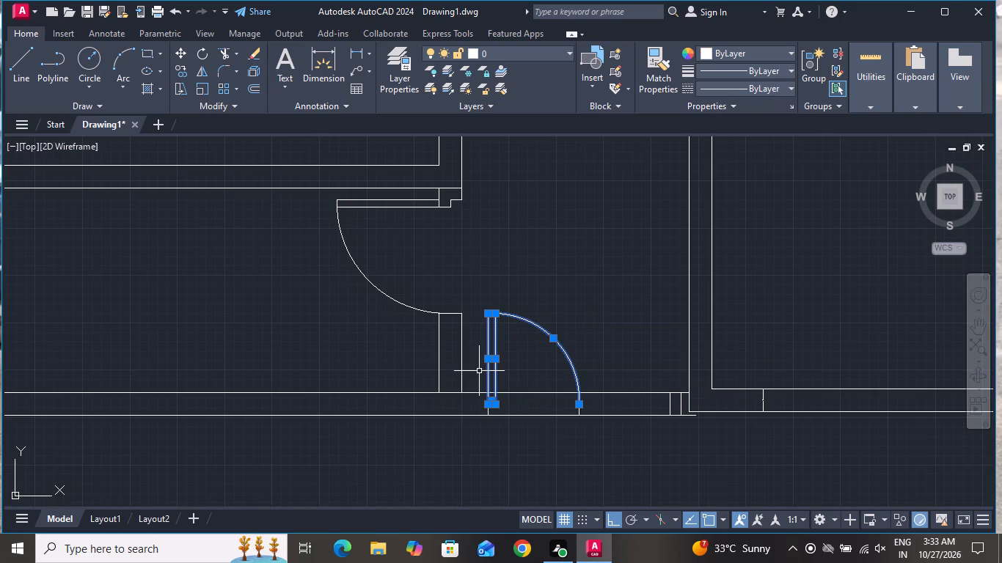
pyautogui.write('mi')
pyautogui.press('space')
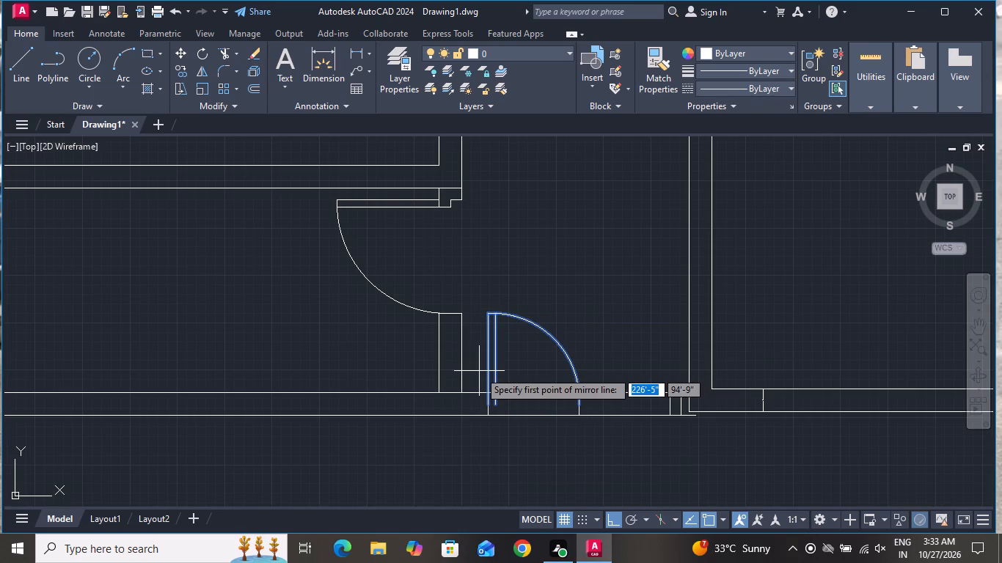
pyautogui.click(582, 404)
pyautogui.click(588, 221)
pyautogui.moveTo(610, 267); pyautogui.dragTo(588, 220)
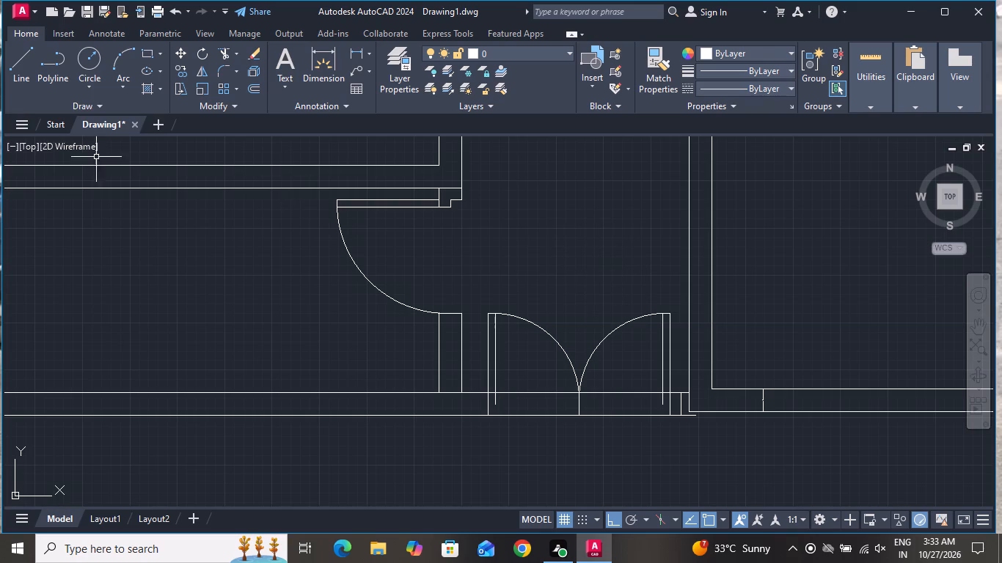
# Close the bottom end of the left door leaf with a short horizontal line between its two edges.
pyautogui.click(16, 73)
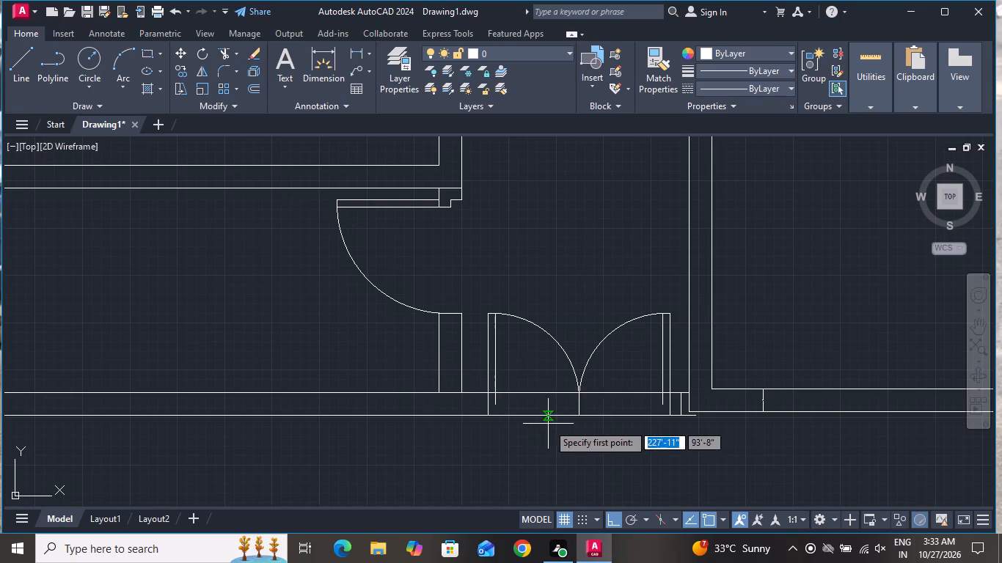
pyautogui.scroll(3, 527, 426)
pyautogui.click(430, 345)
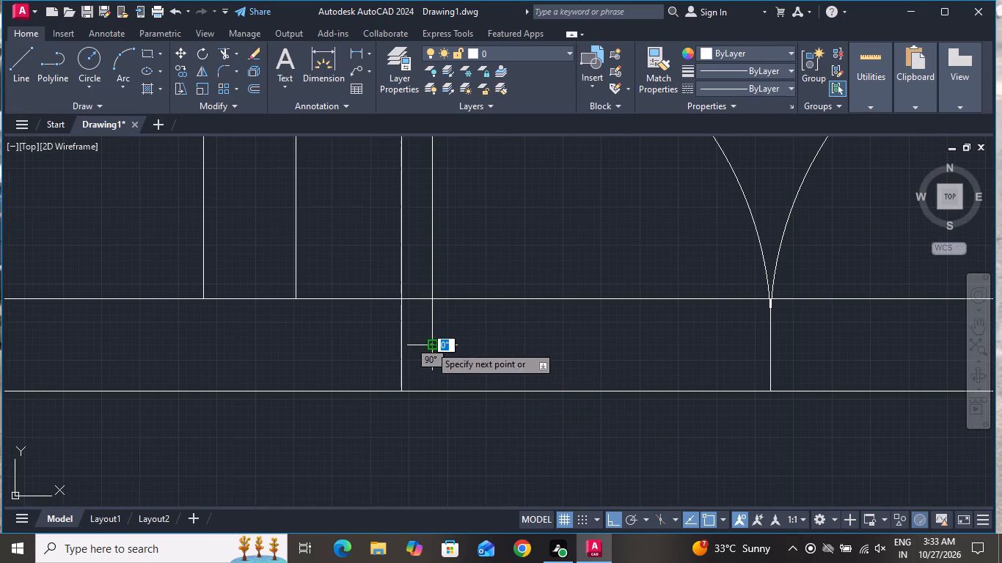
pyautogui.click(401, 343)
pyautogui.rightClick(400, 344)
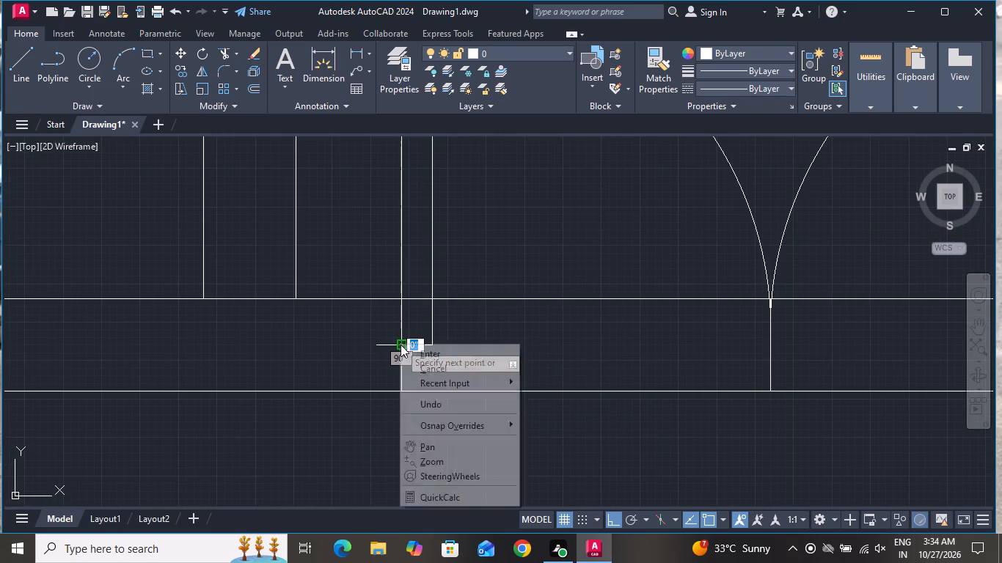
pyautogui.click(447, 373)
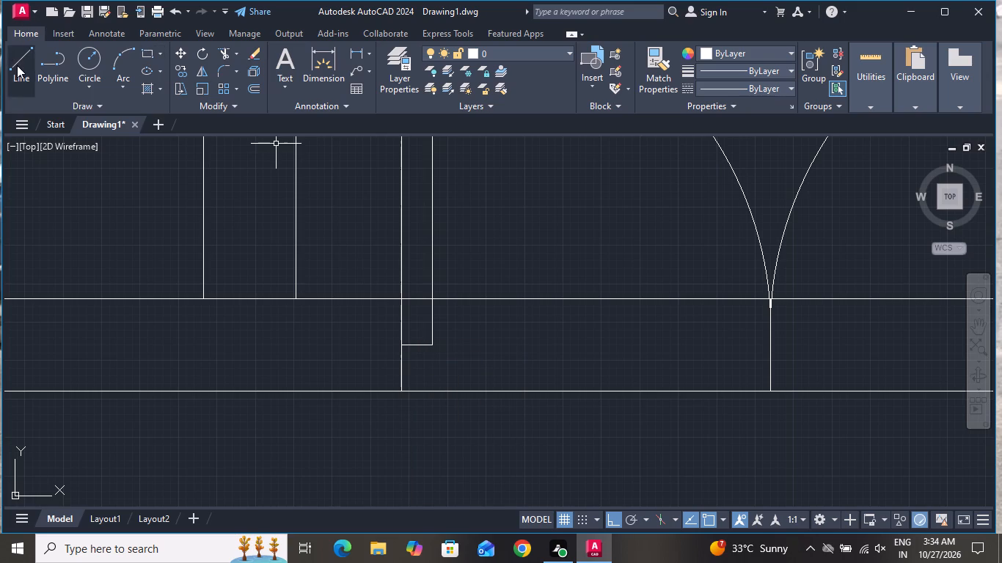
# Close the bottom end of the right door leaf with a 2" horizontal line between its two edges.
pyautogui.click(17, 65)
pyautogui.scroll(-2, 819, 380)
pyautogui.scroll(-1, 752, 383)
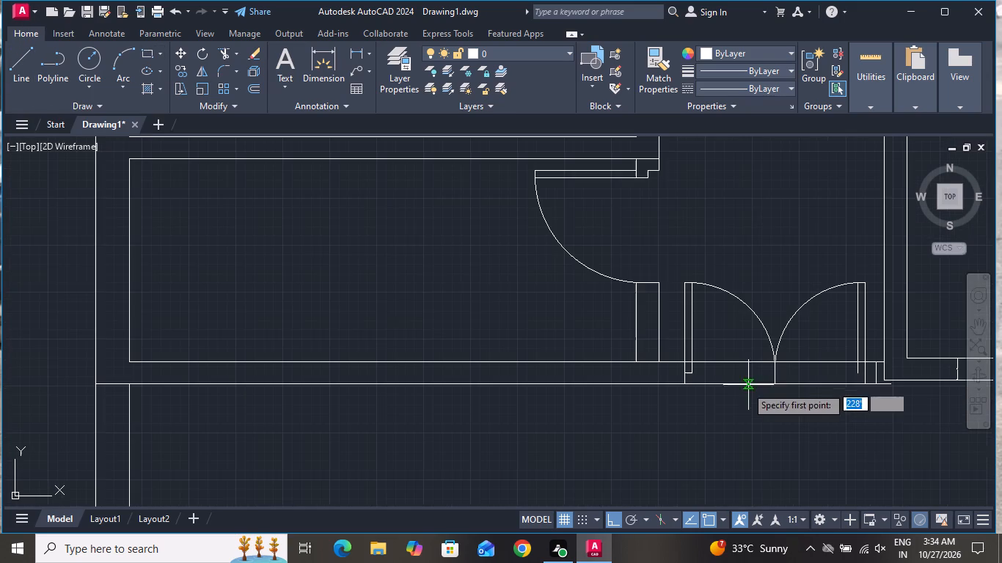
pyautogui.scroll(4, 873, 373)
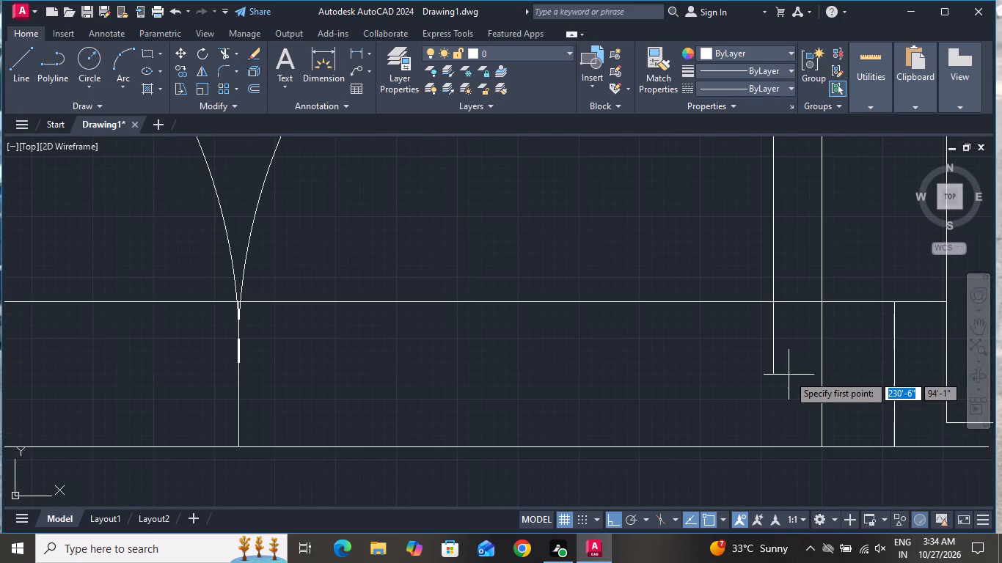
pyautogui.click(769, 372)
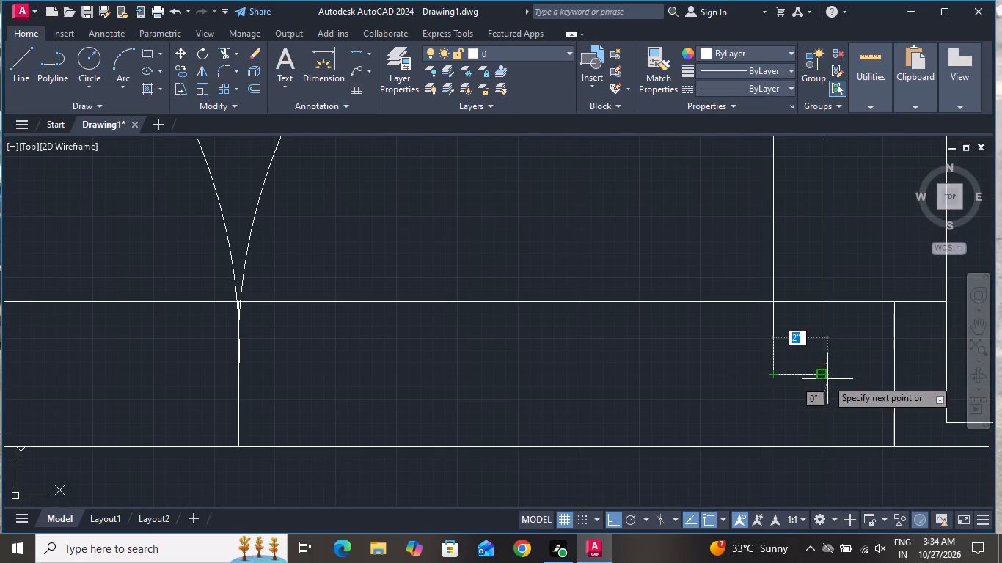
pyautogui.click(822, 376)
pyautogui.rightClick(822, 377)
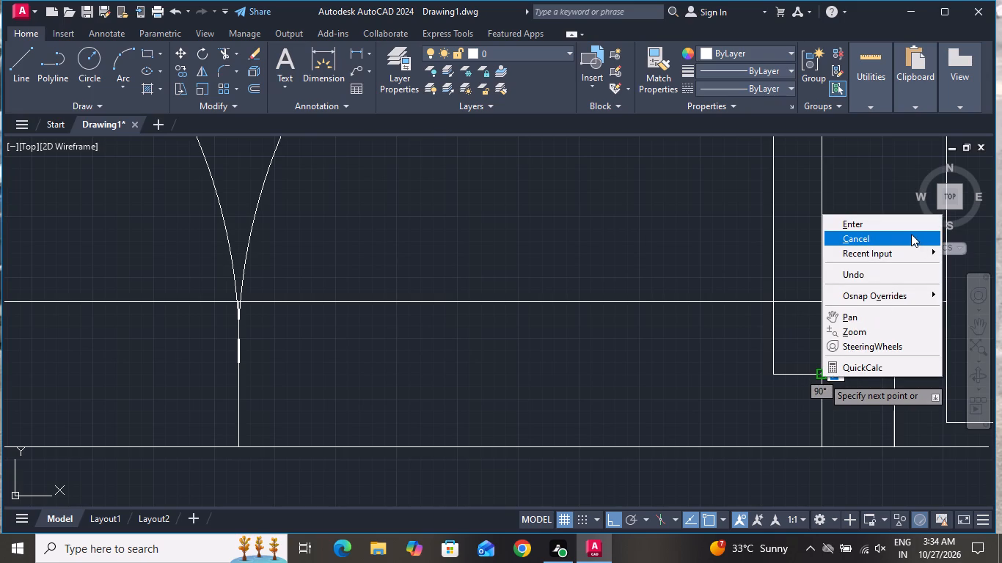
pyautogui.click(910, 235)
# Trim the outer edge line of each double-door leaf between the upper wall line and the short notch line.
pyautogui.scroll(-2, 857, 266)
pyautogui.click(225, 49)
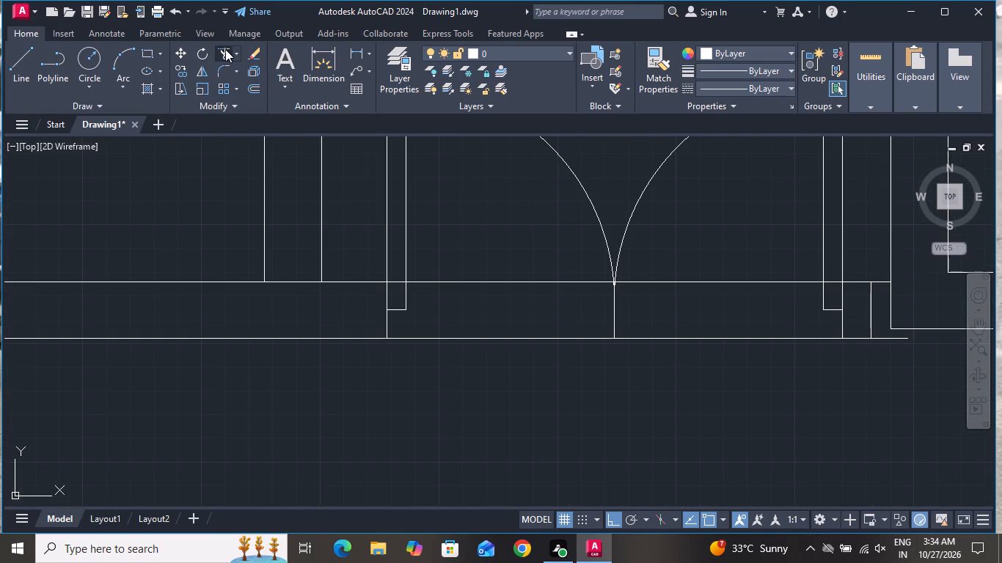
pyautogui.click(367, 304)
pyautogui.click(396, 298)
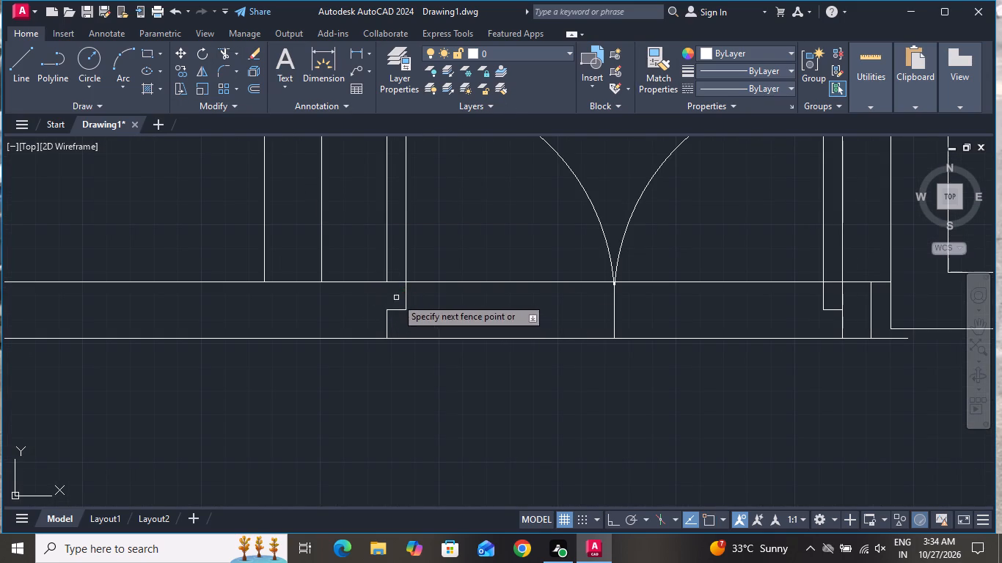
pyautogui.scroll(-2, 355, 345)
pyautogui.scroll(3, 549, 325)
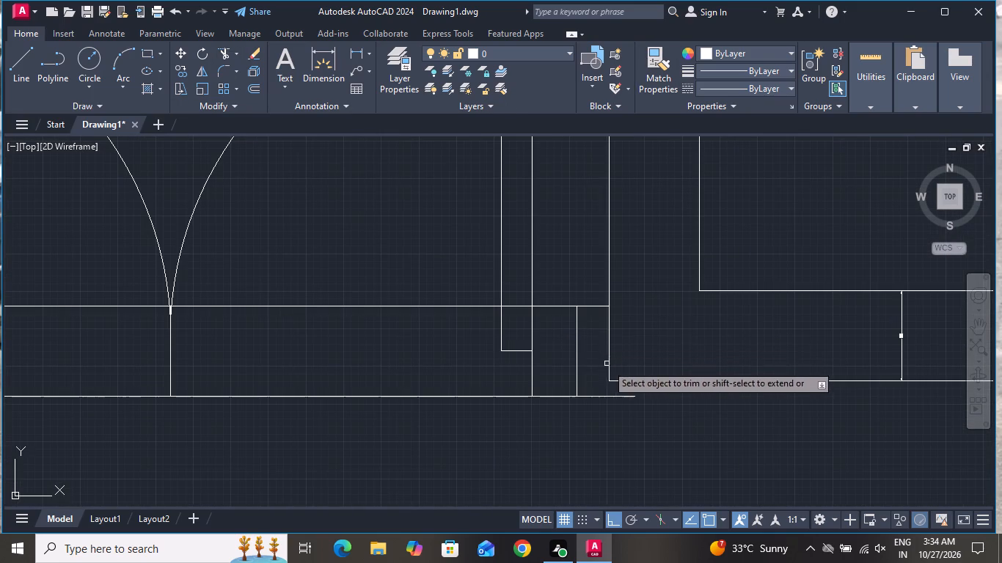
pyautogui.click(550, 328)
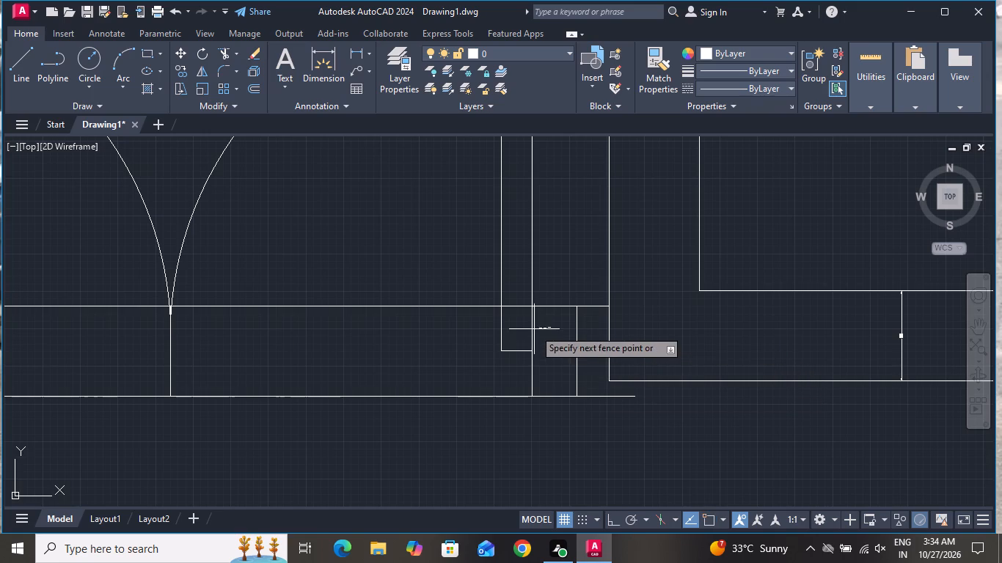
pyautogui.click(520, 331)
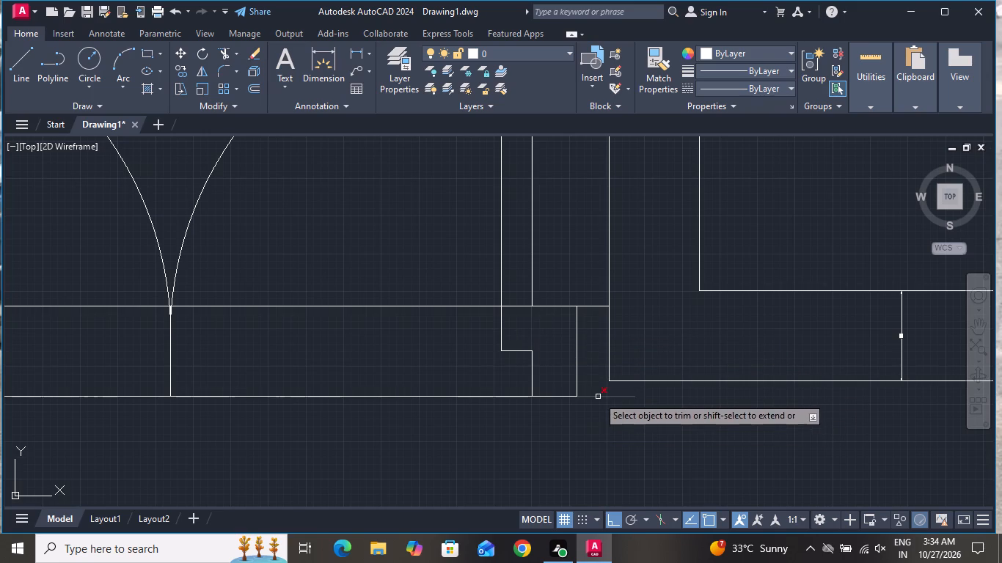
# Trim both wall lines and the centre line out of the double-door opening between its two jambs.
pyautogui.scroll(-1, 481, 345)
pyautogui.click(438, 305)
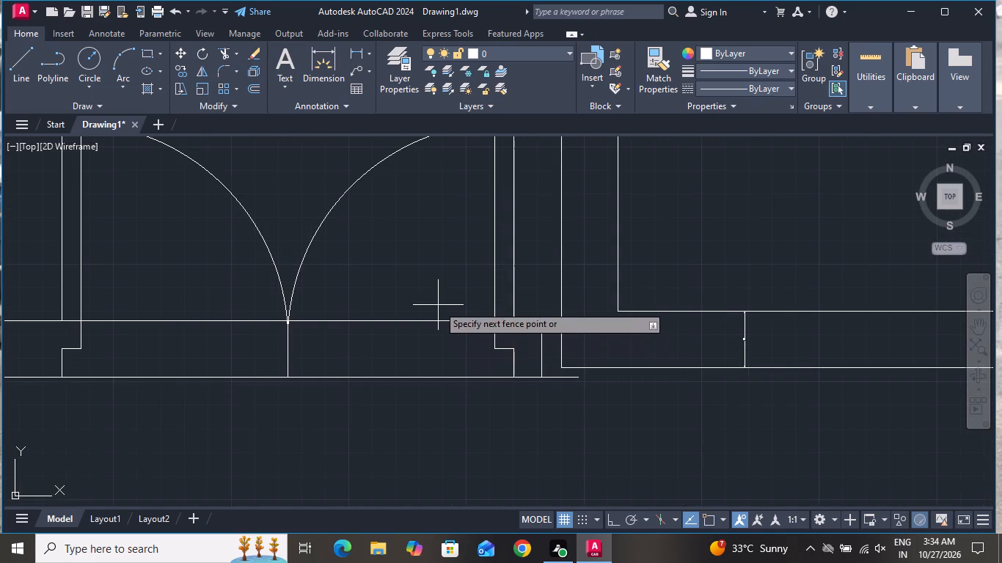
pyautogui.click(425, 419)
pyautogui.click(227, 285)
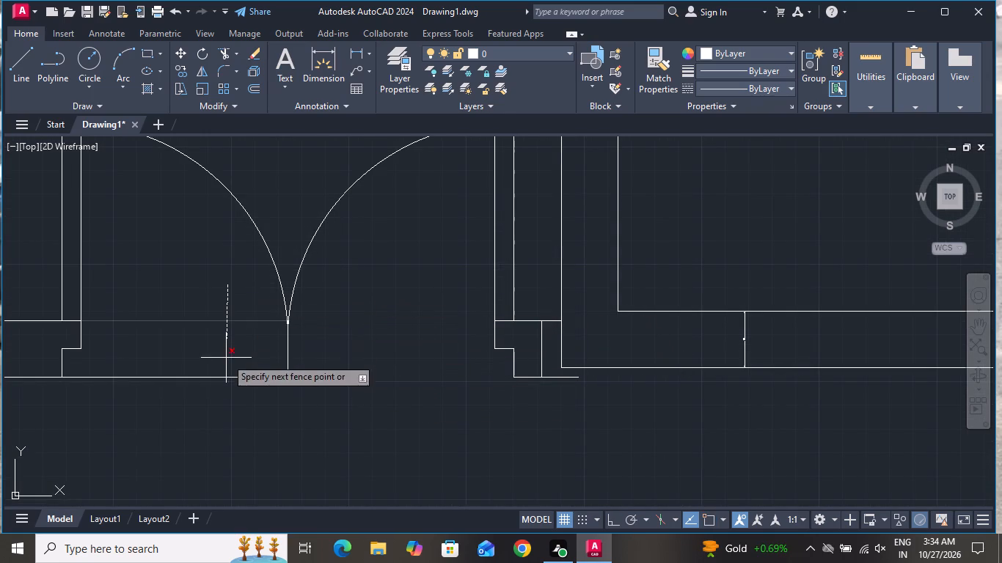
pyautogui.click(222, 400)
pyautogui.click(256, 389)
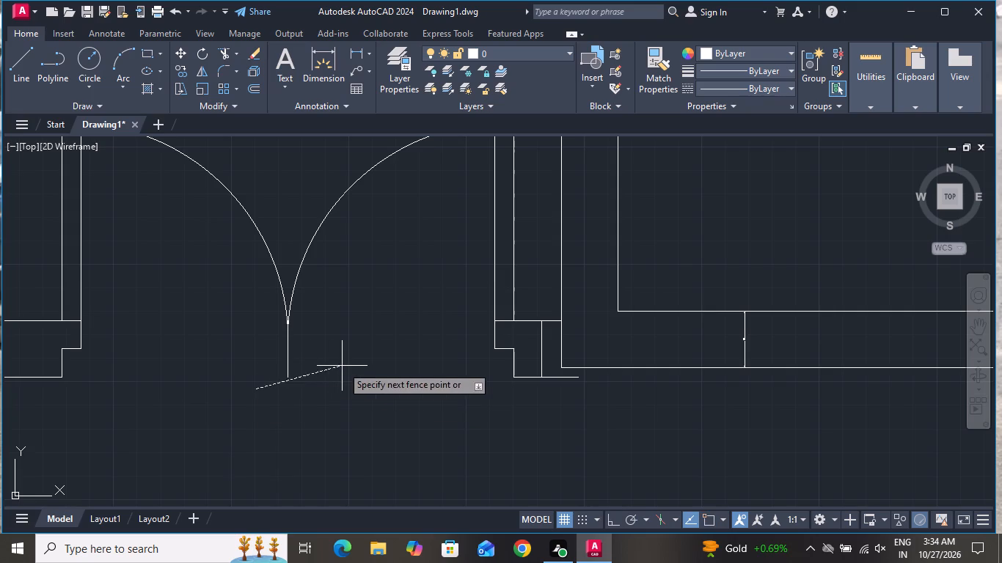
pyautogui.click(345, 366)
pyautogui.click(328, 334)
pyautogui.click(257, 342)
pyautogui.click(272, 350)
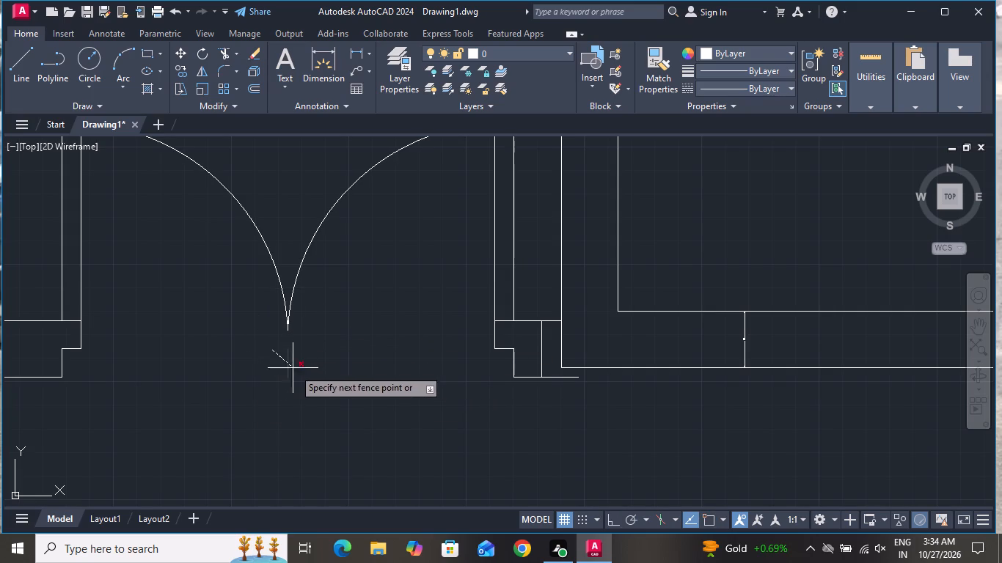
pyautogui.click(307, 379)
pyautogui.rightClick(316, 337)
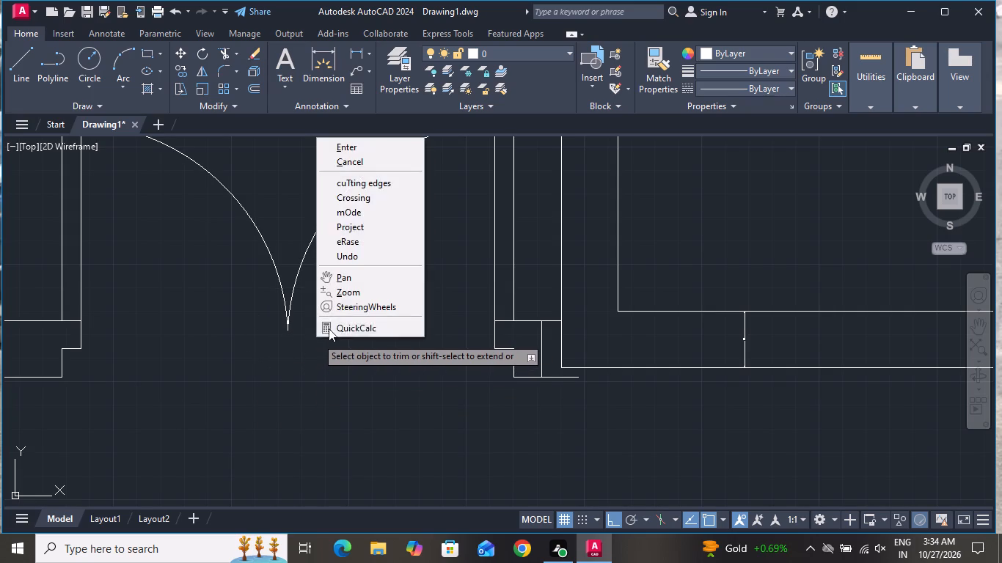
pyautogui.click(365, 163)
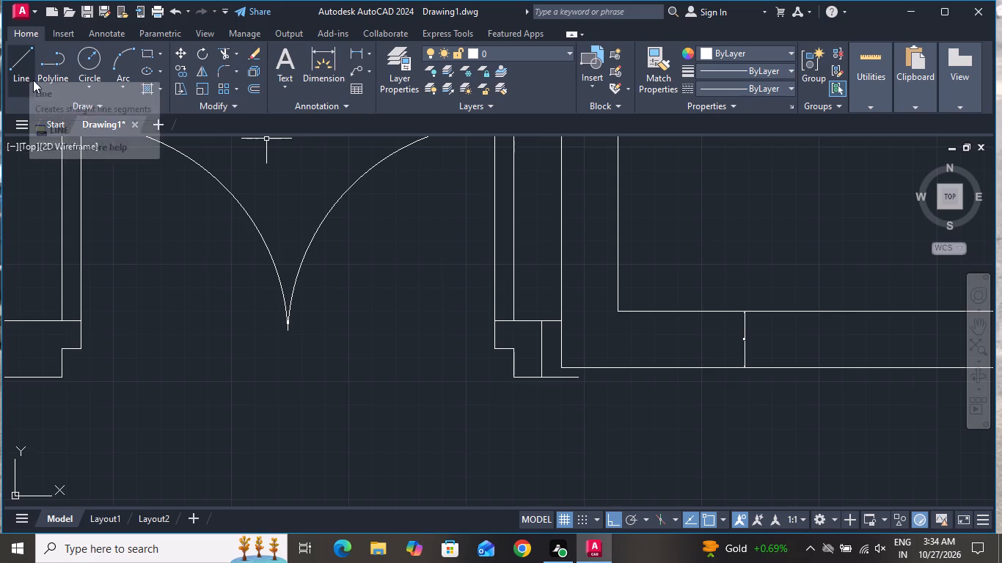
# Draw a short vertical line from the wall corner beside the double door down to the lower wall line.
pyautogui.click(17, 58)
pyautogui.scroll(2, 517, 370)
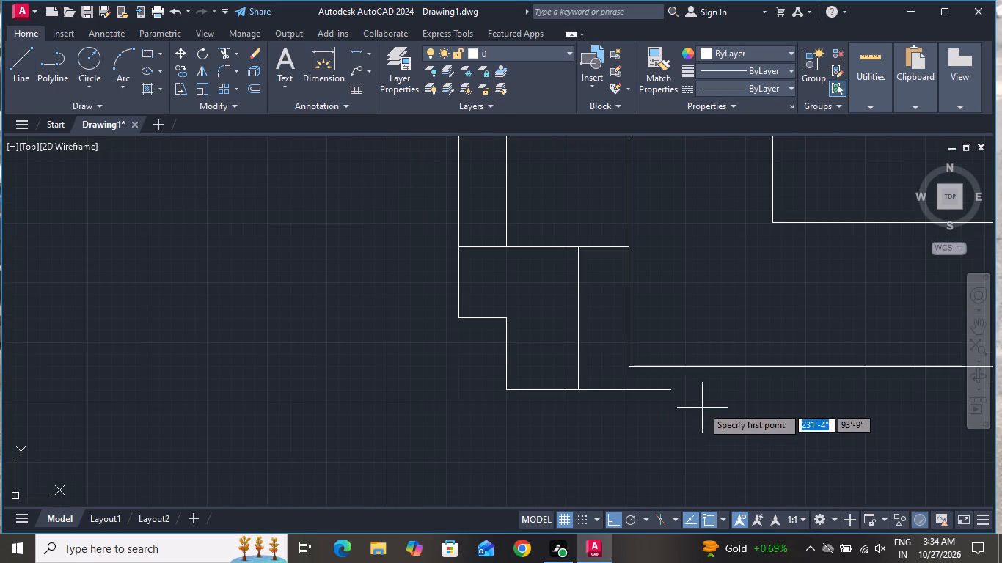
pyautogui.click(629, 364)
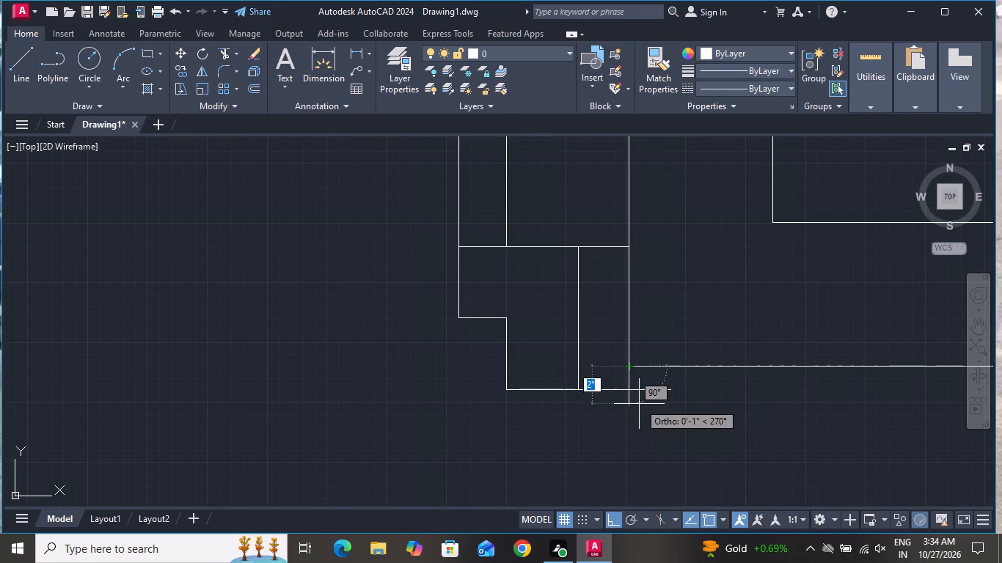
pyautogui.click(630, 386)
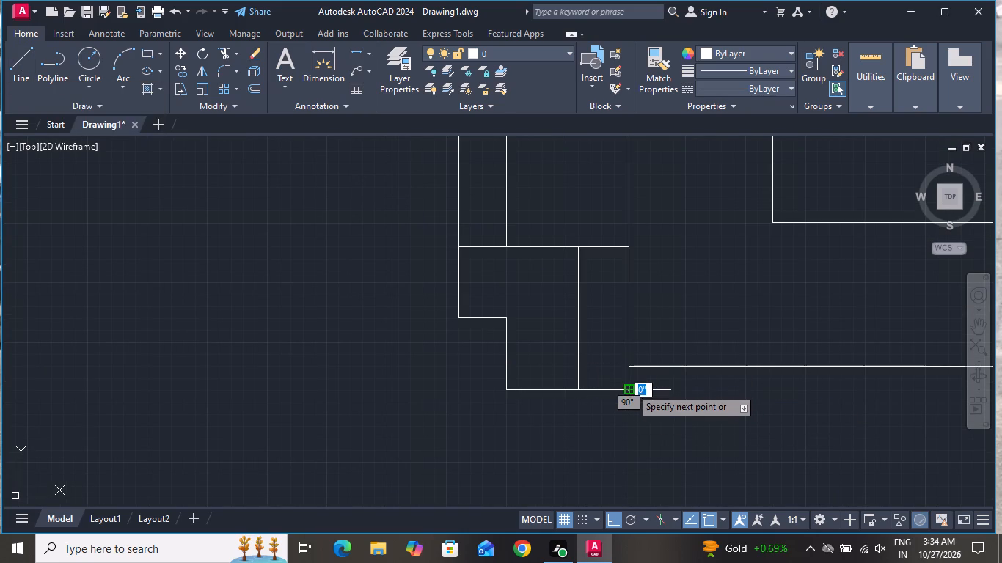
pyautogui.rightClick(631, 388)
pyautogui.click(678, 242)
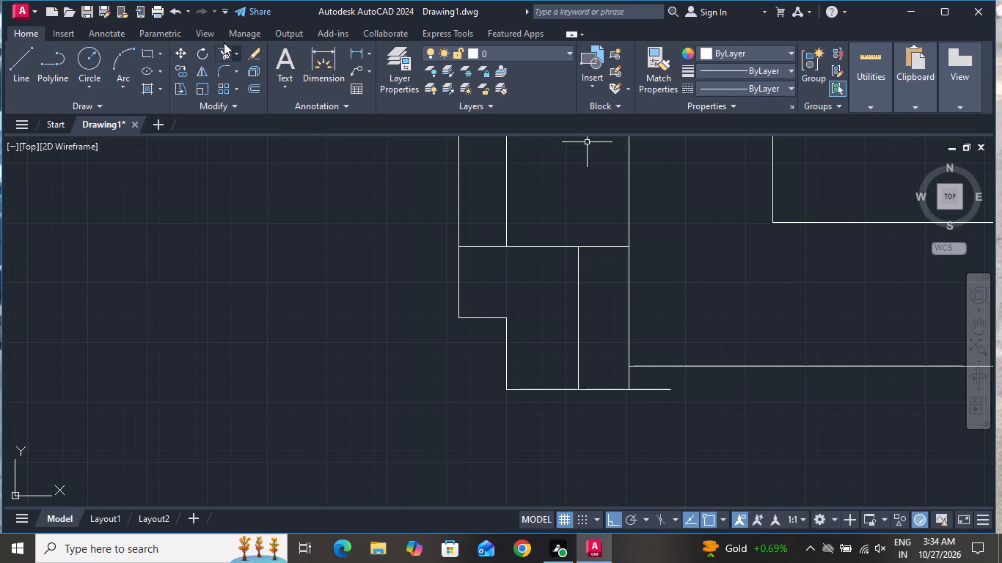
# Trim the lower wall line's overhang beyond the new short vertical line beside the double door.
pyautogui.click(222, 43)
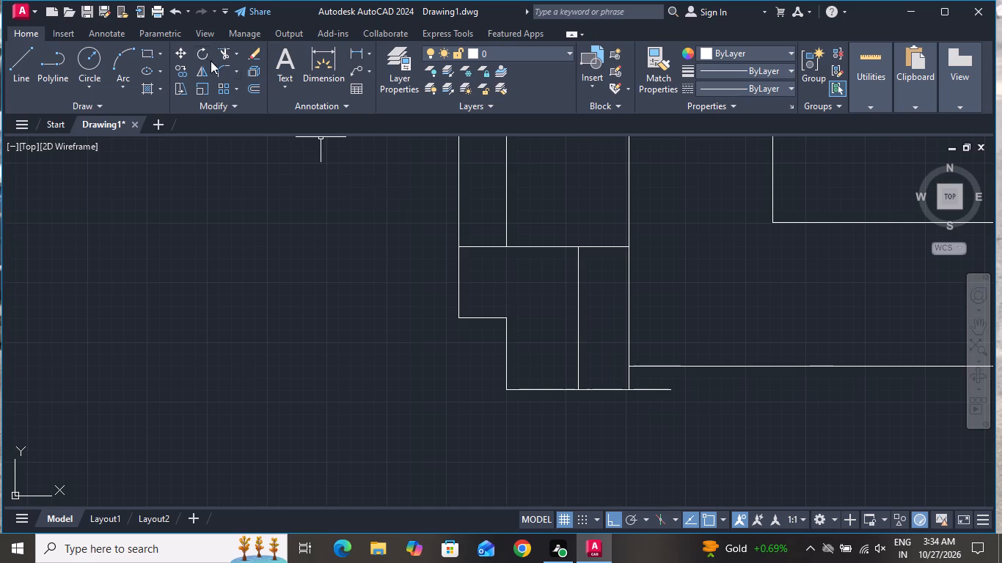
pyautogui.click(222, 49)
pyautogui.click(650, 386)
pyautogui.click(651, 416)
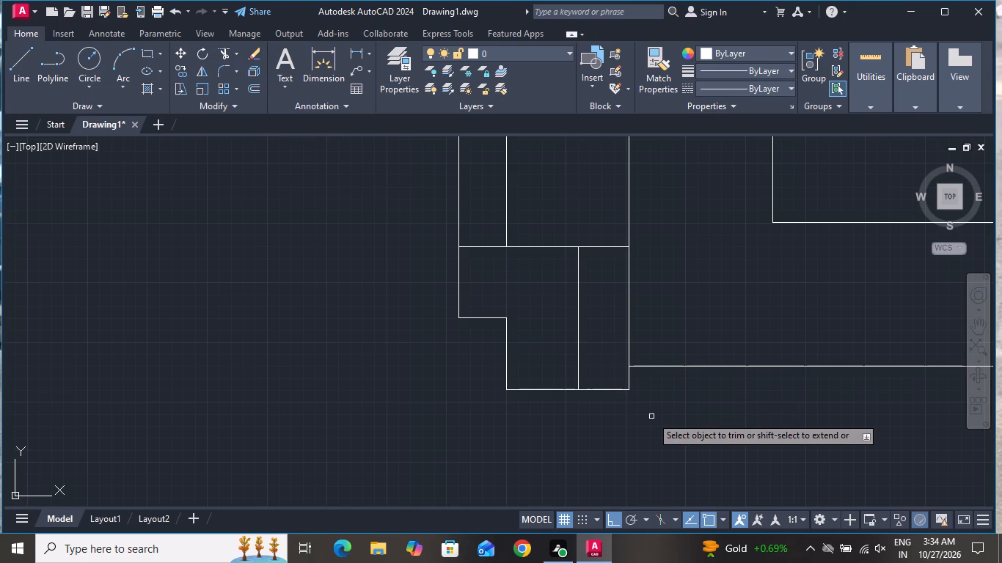
pyautogui.rightClick(647, 416)
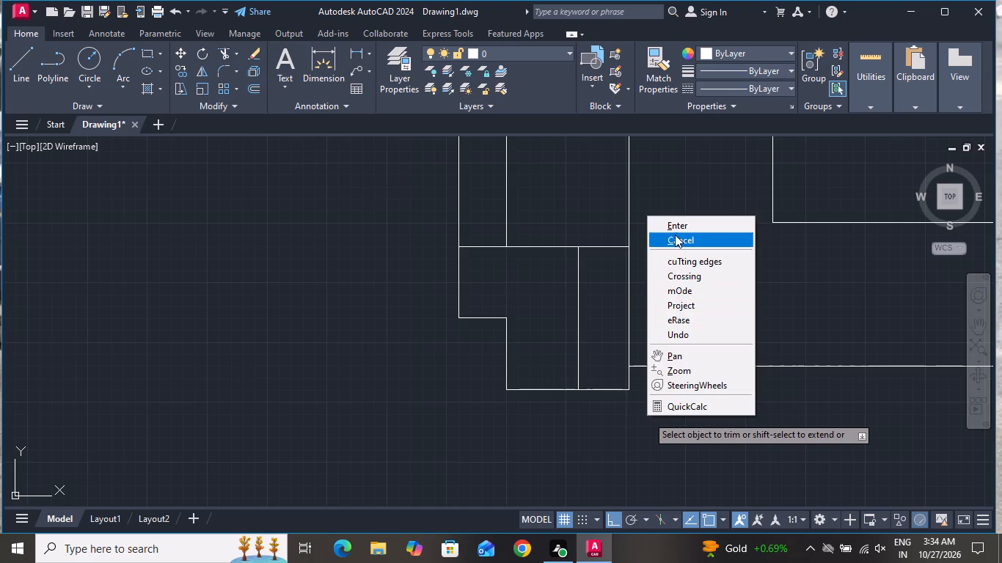
pyautogui.click(675, 232)
# Extend the lower line of the east rooms' dividing partition through the corridor wall to its corridor-side face.
pyautogui.scroll(-3, 682, 261)
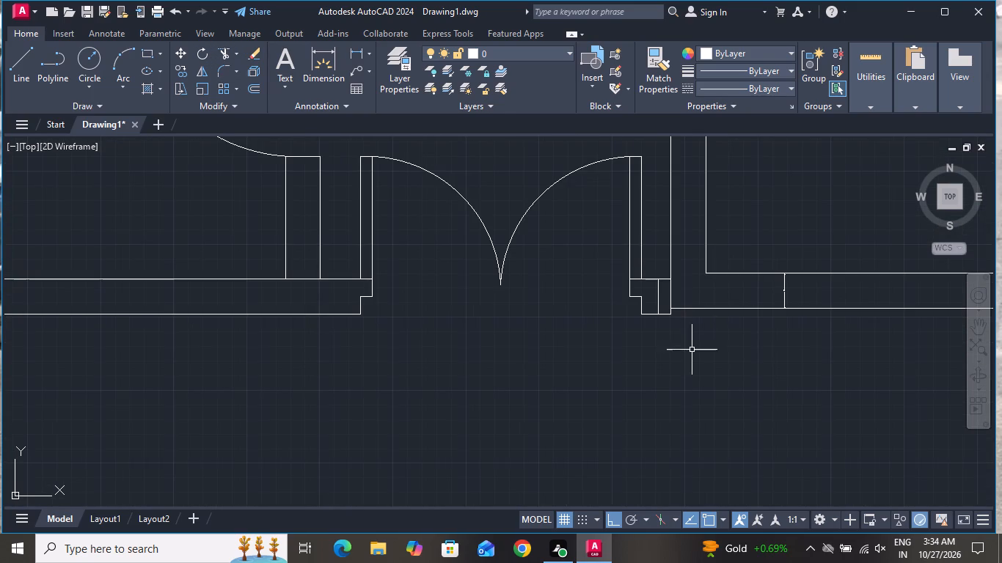
pyautogui.scroll(-1, 692, 359)
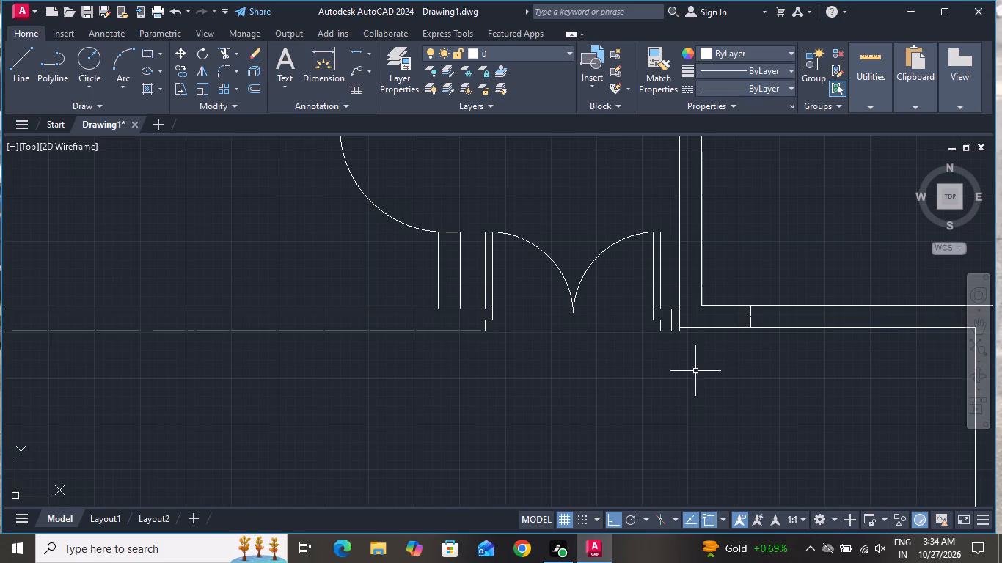
pyautogui.scroll(-3, 696, 371)
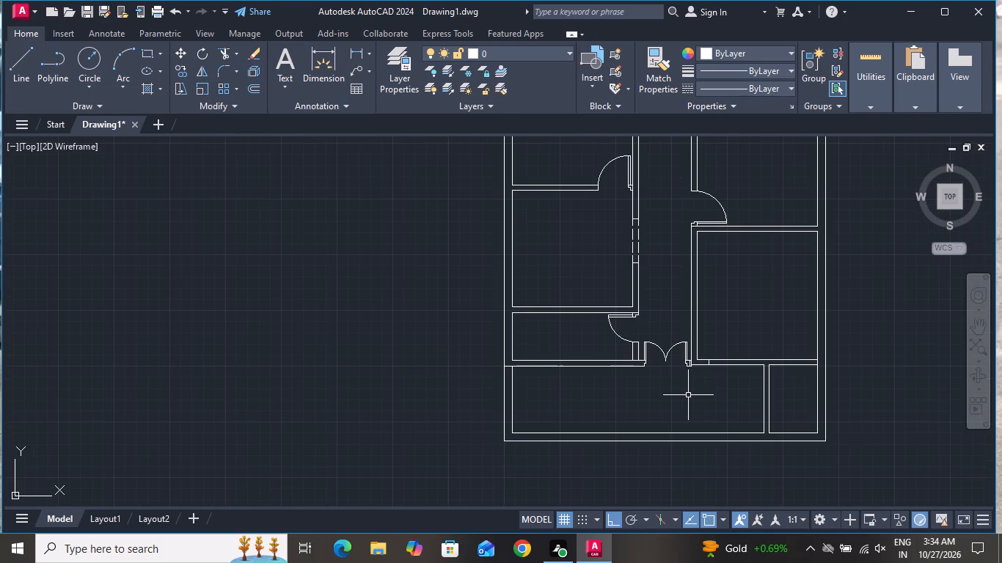
pyautogui.scroll(-1, 687, 397)
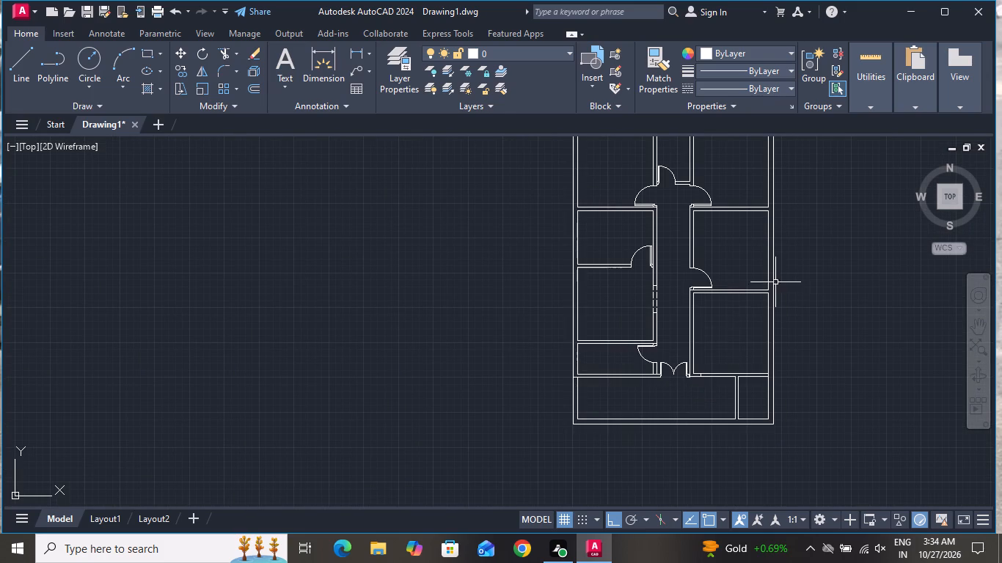
pyautogui.scroll(2, 728, 282)
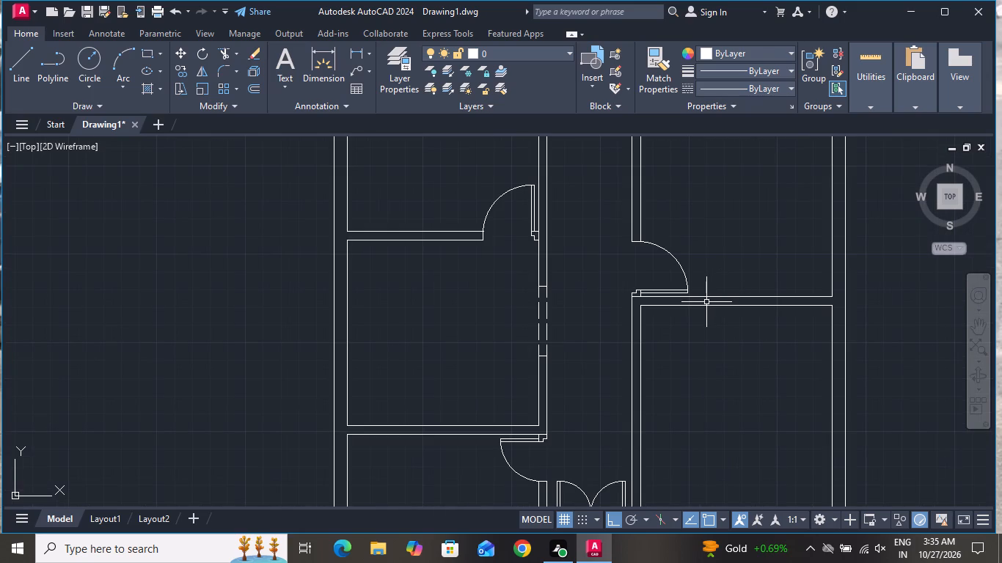
pyautogui.write('ex')
pyautogui.press('space')
pyautogui.press('space')
pyautogui.scroll(-1, 683, 347)
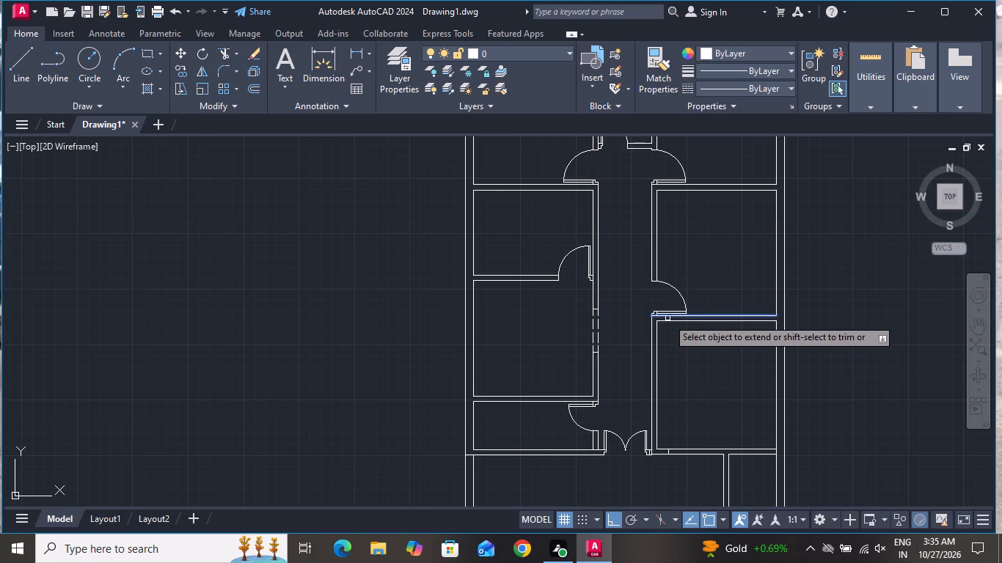
pyautogui.scroll(2, 666, 305)
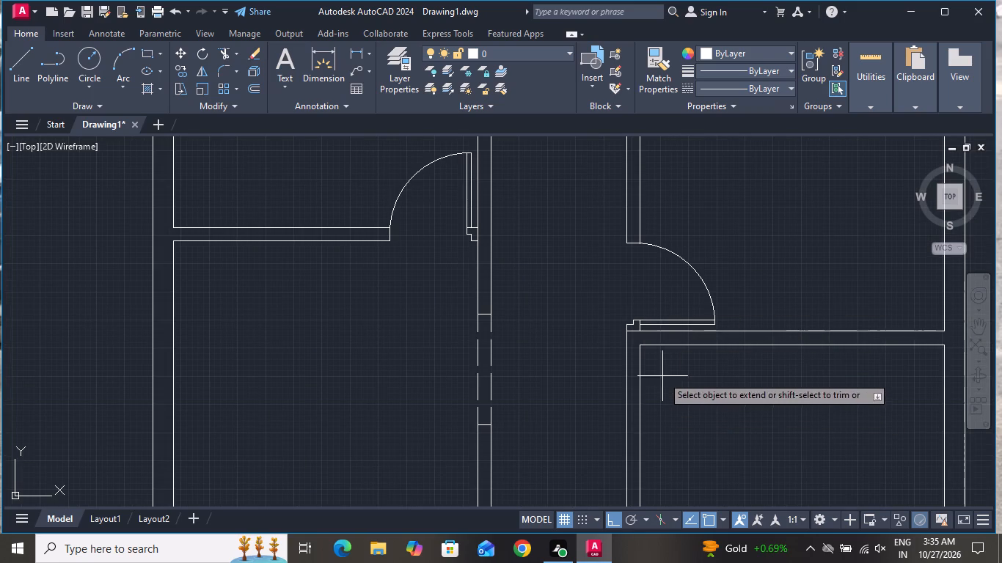
pyautogui.click(662, 376)
pyautogui.click(659, 325)
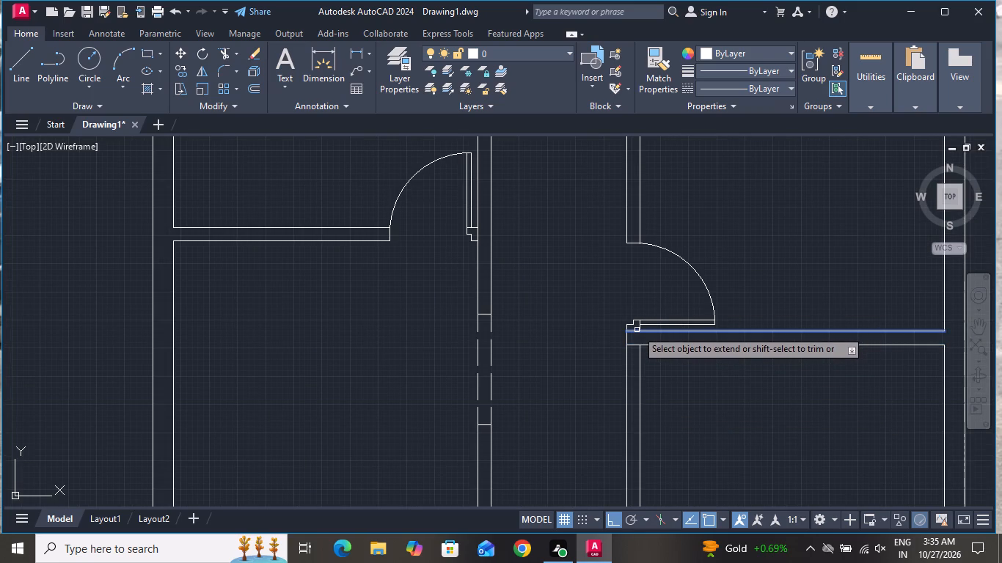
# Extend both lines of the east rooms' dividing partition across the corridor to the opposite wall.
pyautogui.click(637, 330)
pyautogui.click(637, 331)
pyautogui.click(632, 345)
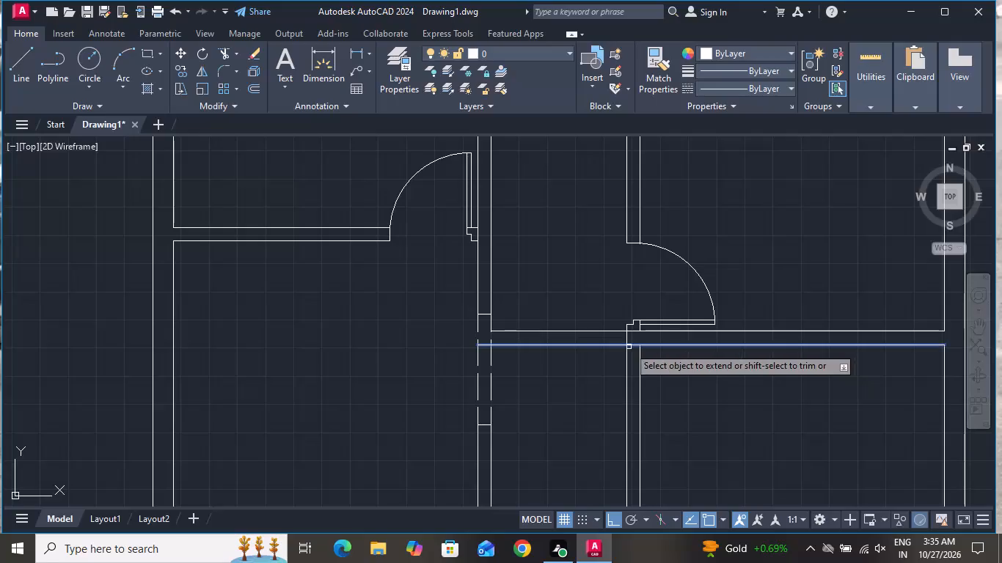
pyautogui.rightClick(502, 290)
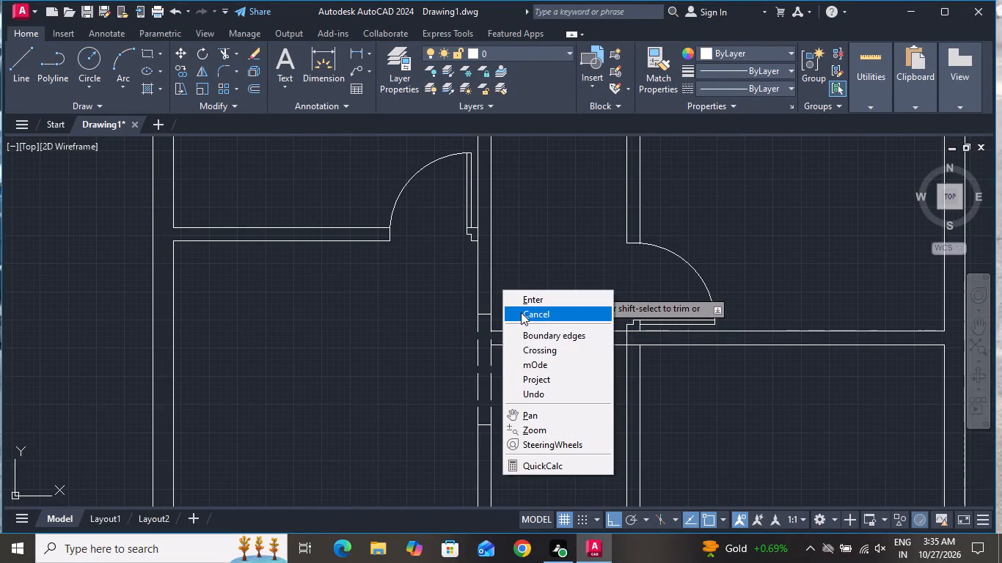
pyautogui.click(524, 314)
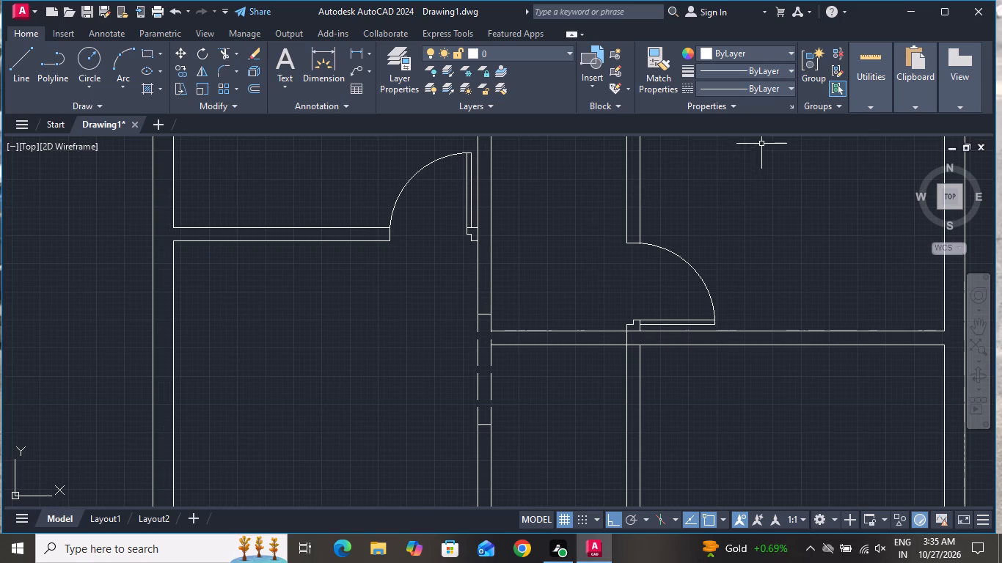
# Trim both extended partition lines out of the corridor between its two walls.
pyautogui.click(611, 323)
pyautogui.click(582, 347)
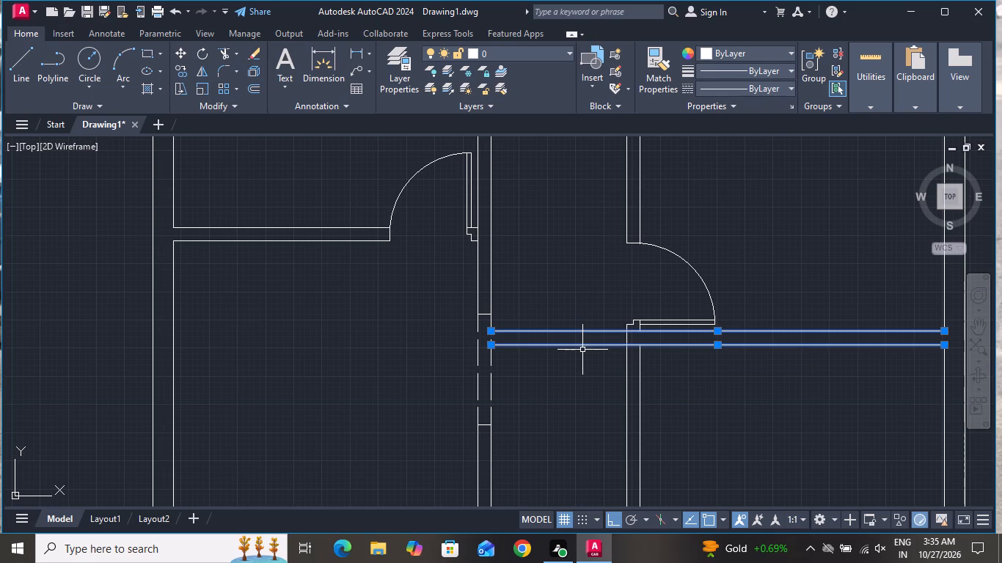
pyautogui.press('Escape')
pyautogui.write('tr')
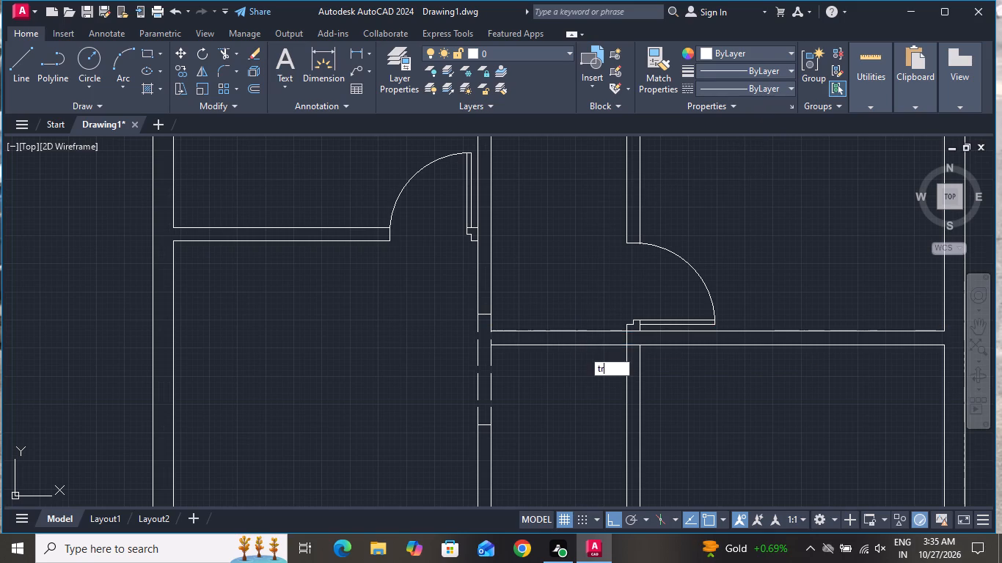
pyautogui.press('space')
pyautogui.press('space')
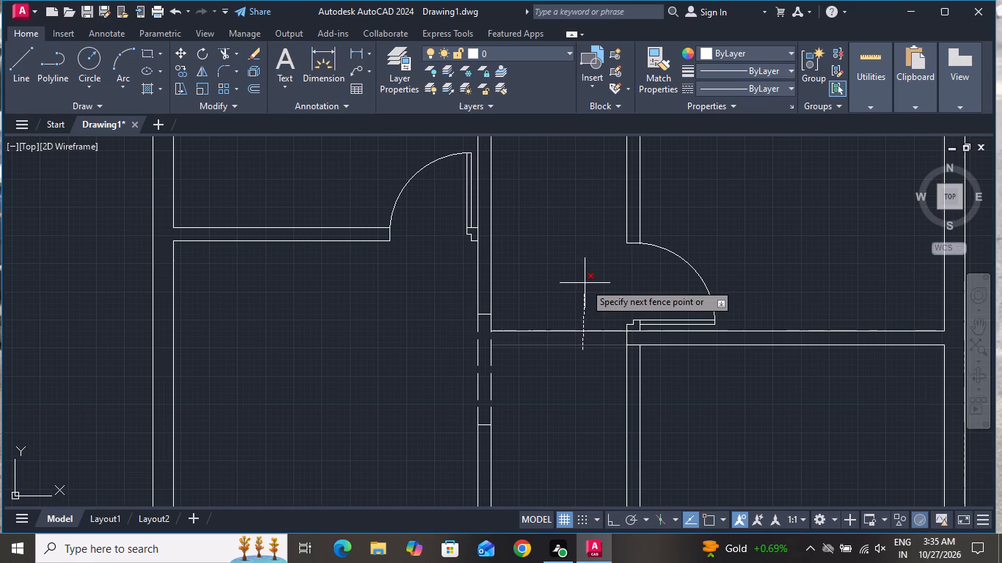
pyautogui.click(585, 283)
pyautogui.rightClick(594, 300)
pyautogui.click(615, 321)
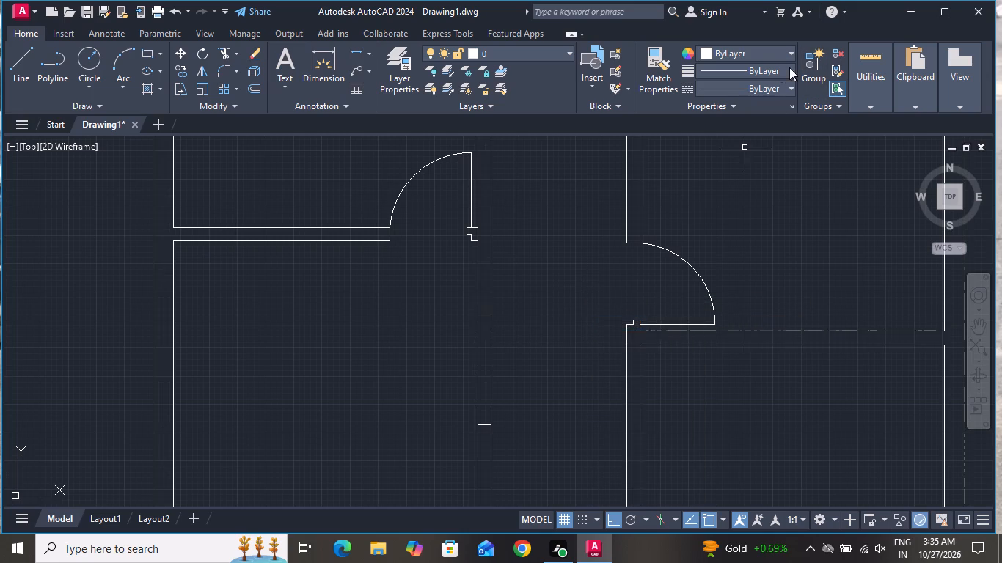
# Set the current linetype to the dashed ACAD linetype.
pyautogui.click(758, 84)
pyautogui.click(744, 135)
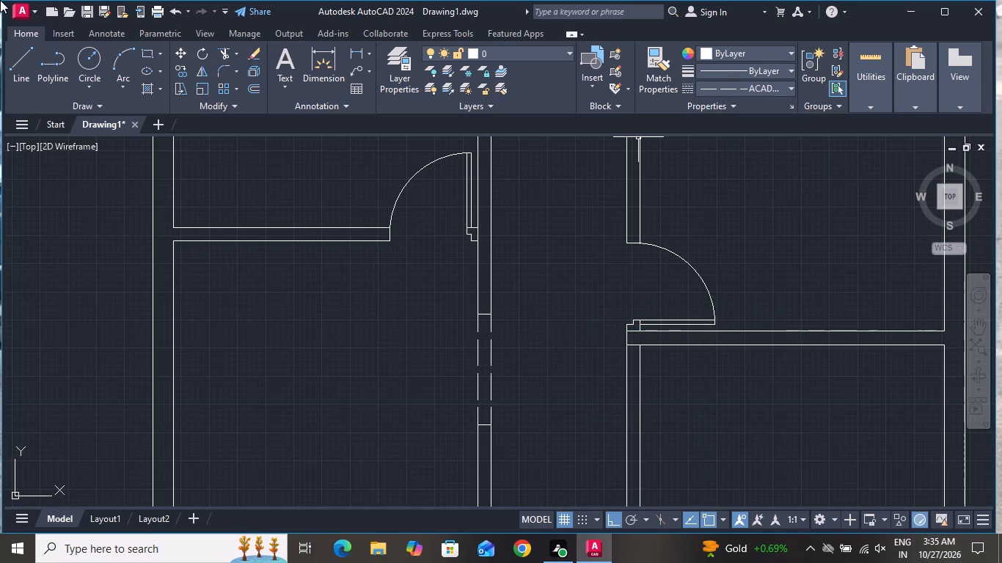
# Draw a dashed line across the corridor, continuing the upper face of the east rooms' dividing partition to the opposite wall.
pyautogui.click(15, 67)
pyautogui.scroll(2, 787, 370)
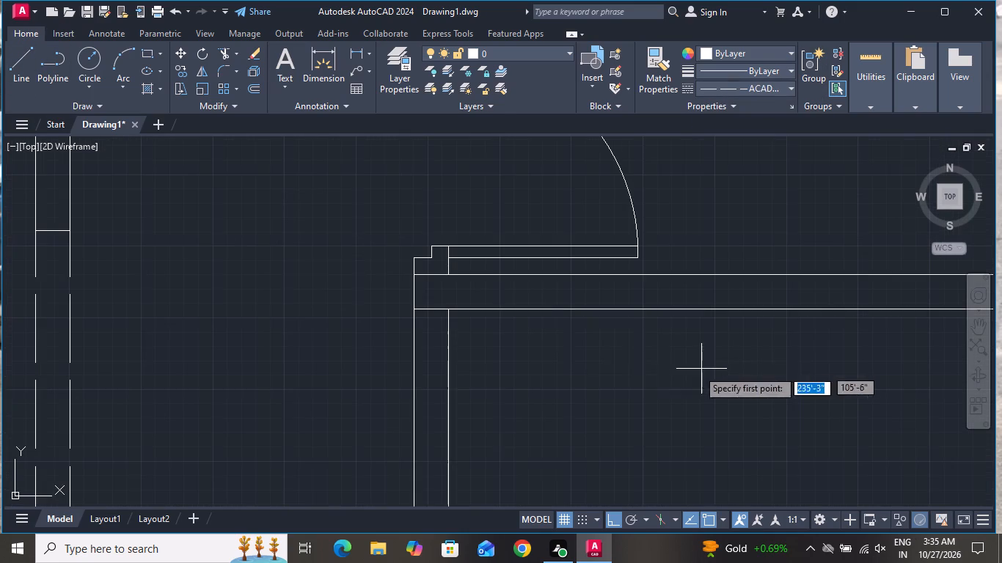
pyautogui.click(416, 276)
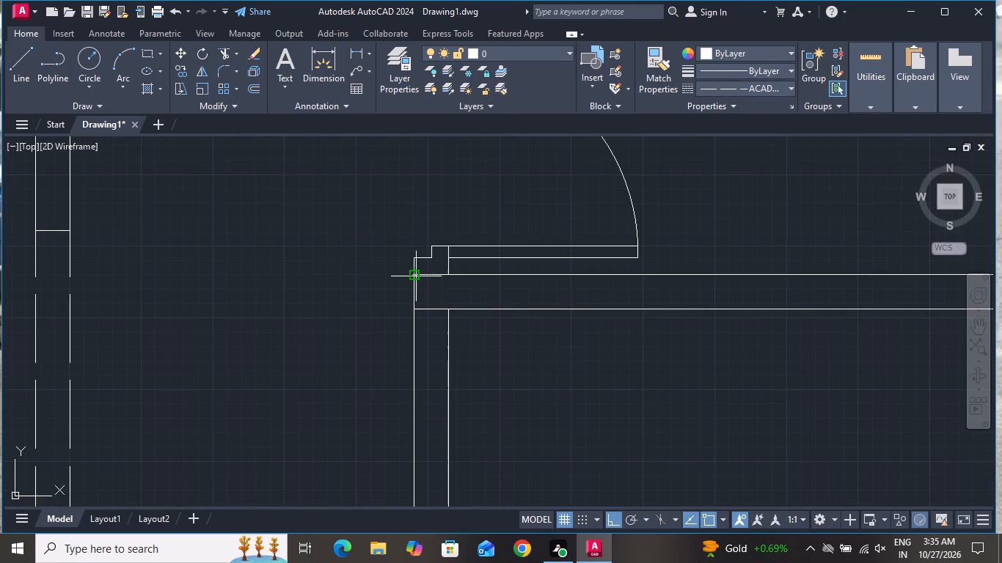
pyautogui.click(70, 273)
pyautogui.rightClick(74, 277)
pyautogui.click(106, 301)
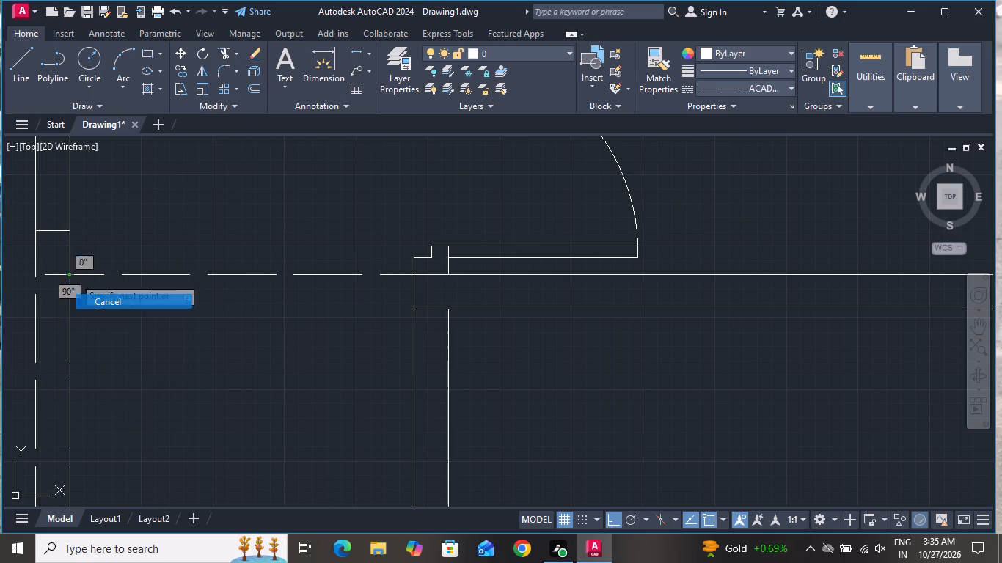
# Draw a second dashed line across the corridor, continuing the partition's lower face to the opposite wall.
pyautogui.click(23, 73)
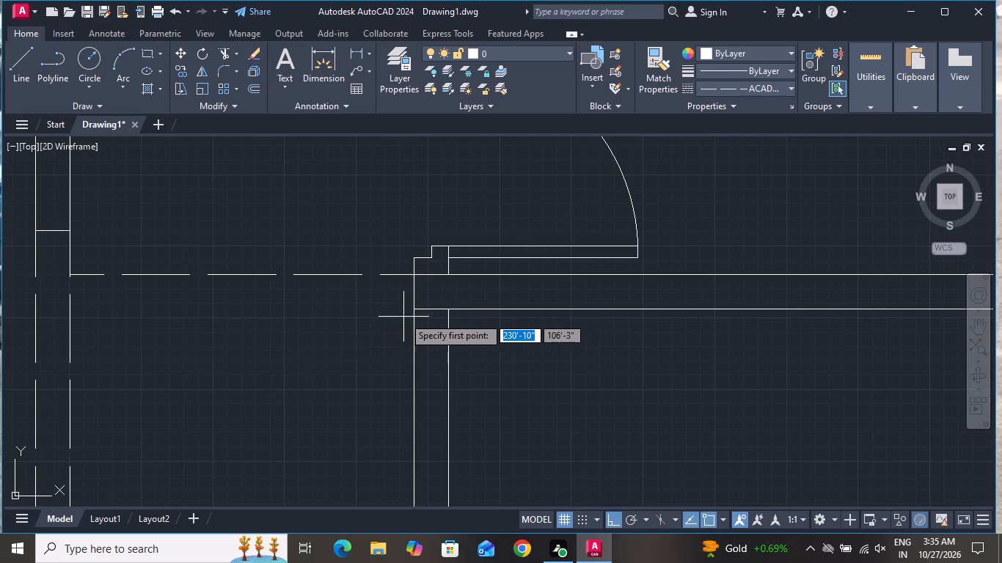
pyautogui.click(418, 311)
pyautogui.scroll(-1, 310, 339)
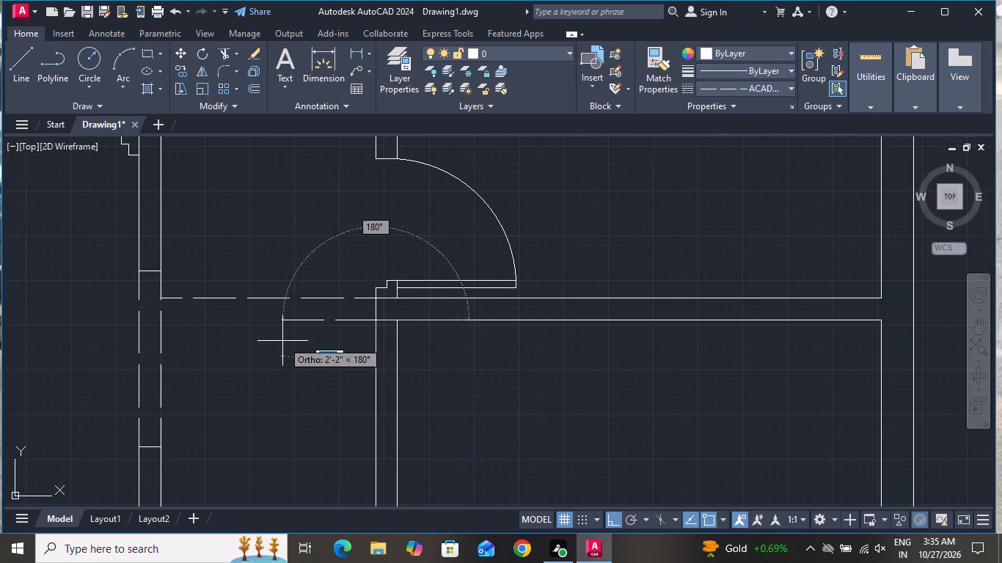
pyautogui.scroll(1, 281, 339)
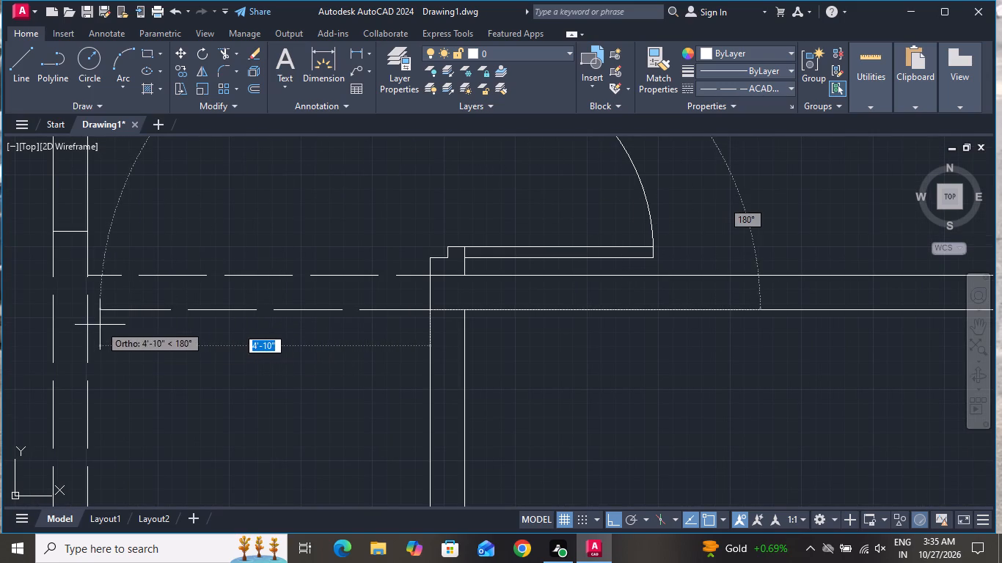
pyautogui.click(87, 312)
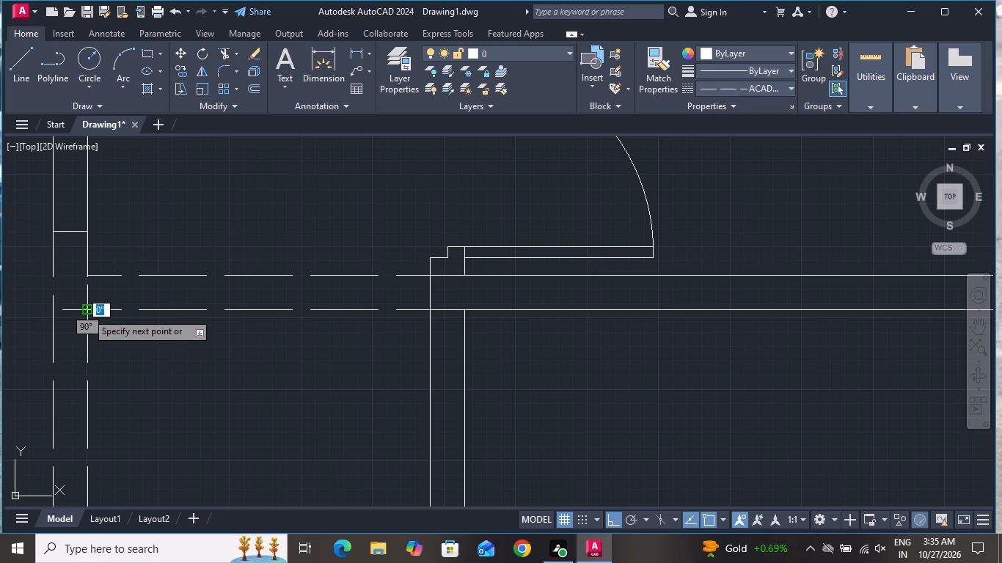
pyautogui.rightClick(87, 312)
pyautogui.click(103, 340)
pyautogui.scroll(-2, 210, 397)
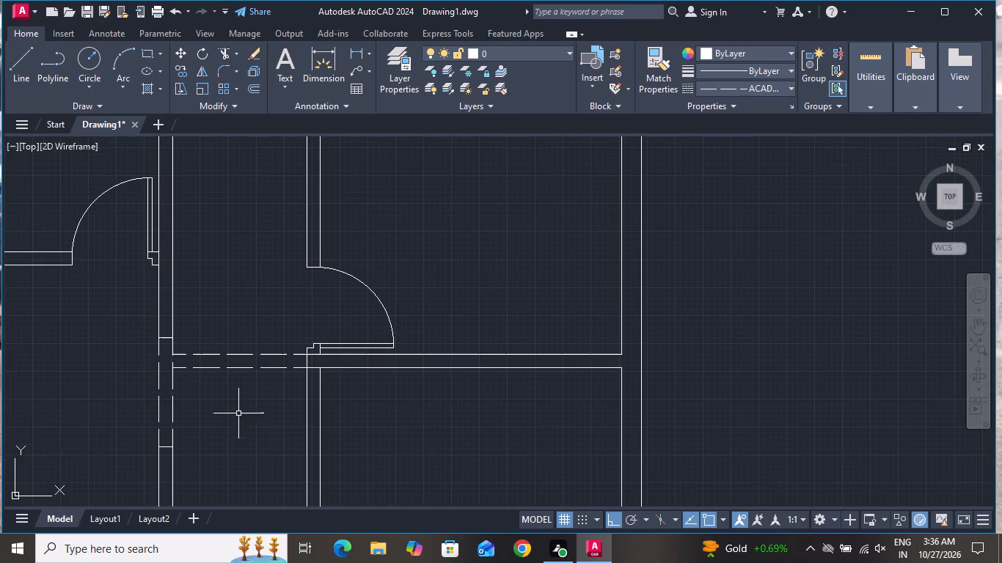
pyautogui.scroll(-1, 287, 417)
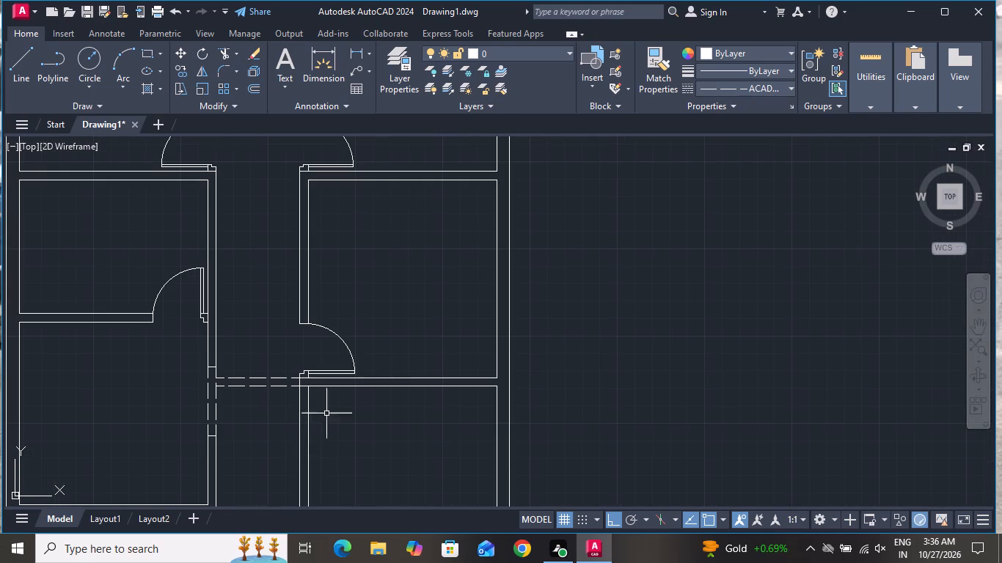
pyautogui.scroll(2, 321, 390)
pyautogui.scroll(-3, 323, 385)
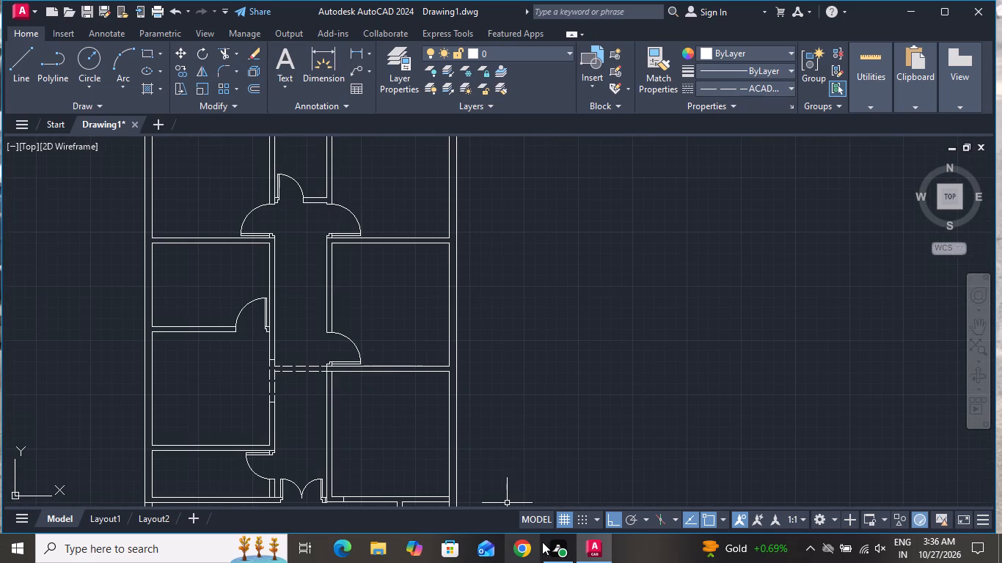
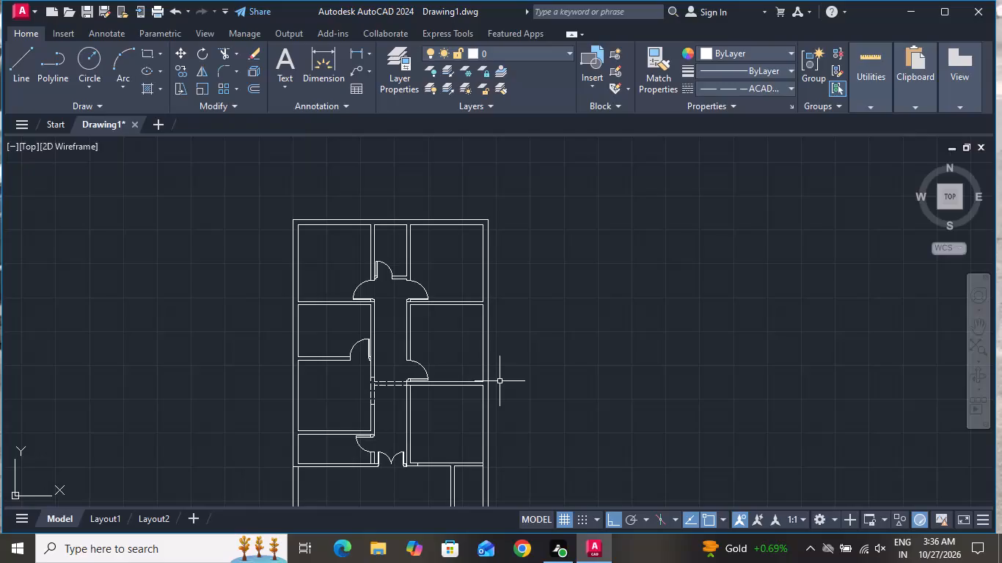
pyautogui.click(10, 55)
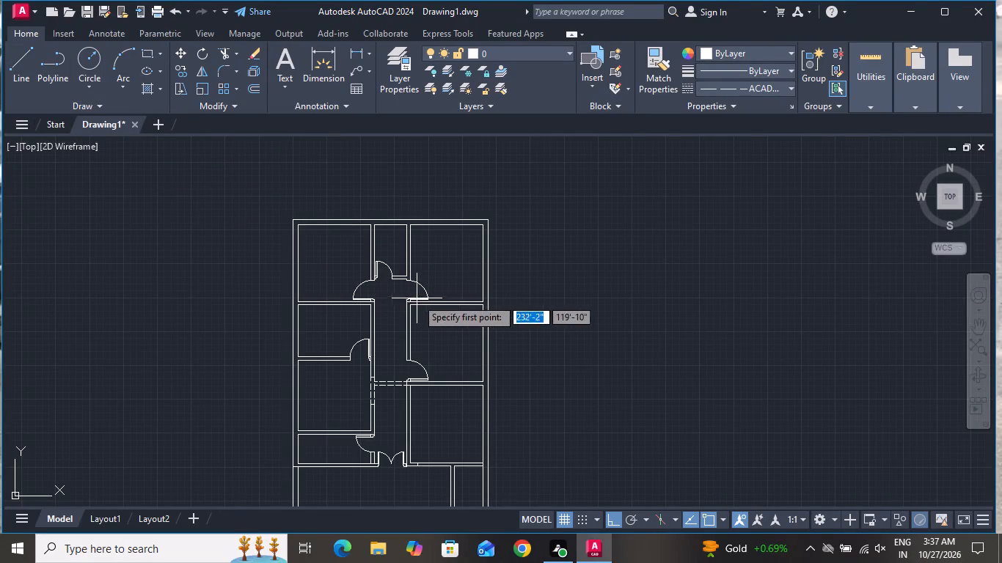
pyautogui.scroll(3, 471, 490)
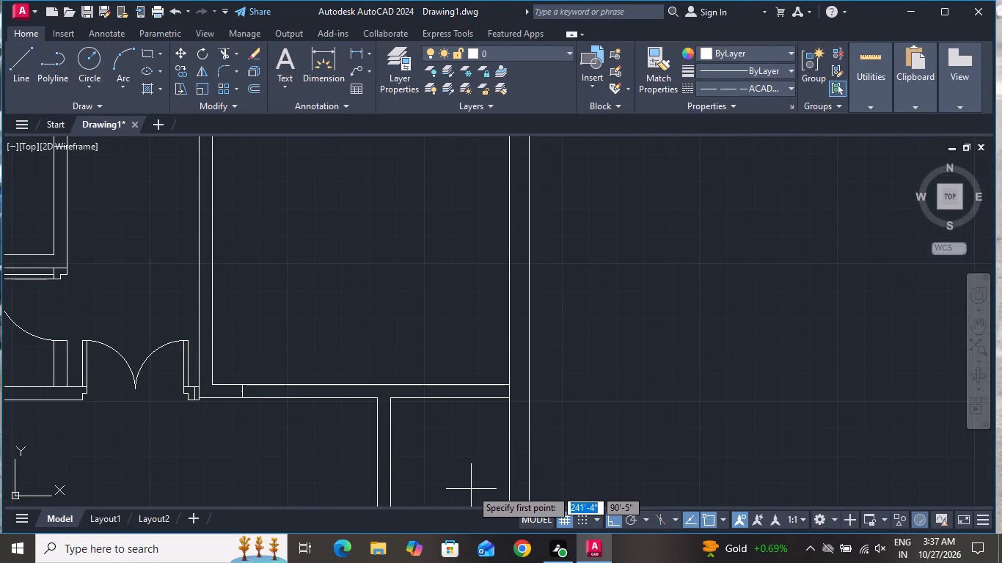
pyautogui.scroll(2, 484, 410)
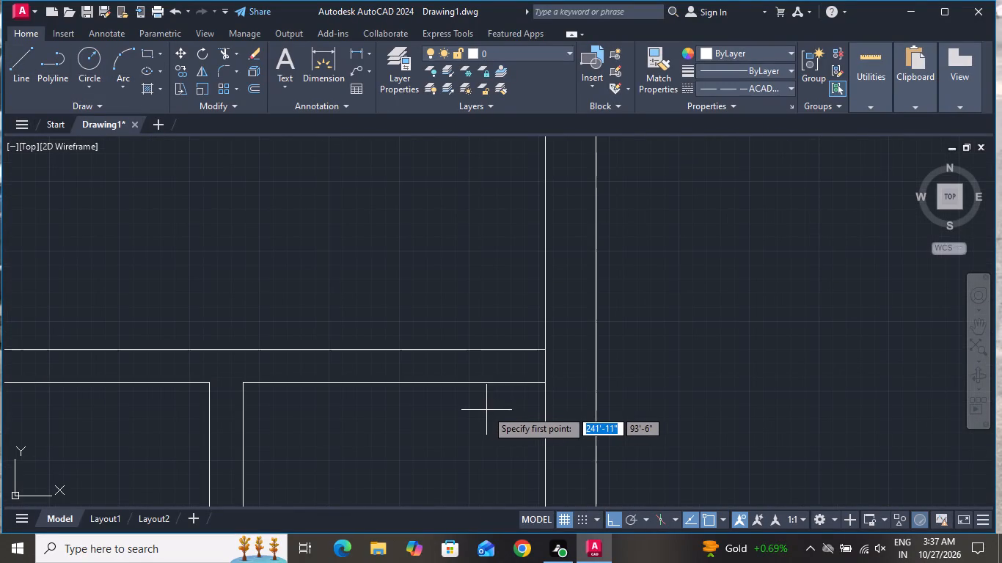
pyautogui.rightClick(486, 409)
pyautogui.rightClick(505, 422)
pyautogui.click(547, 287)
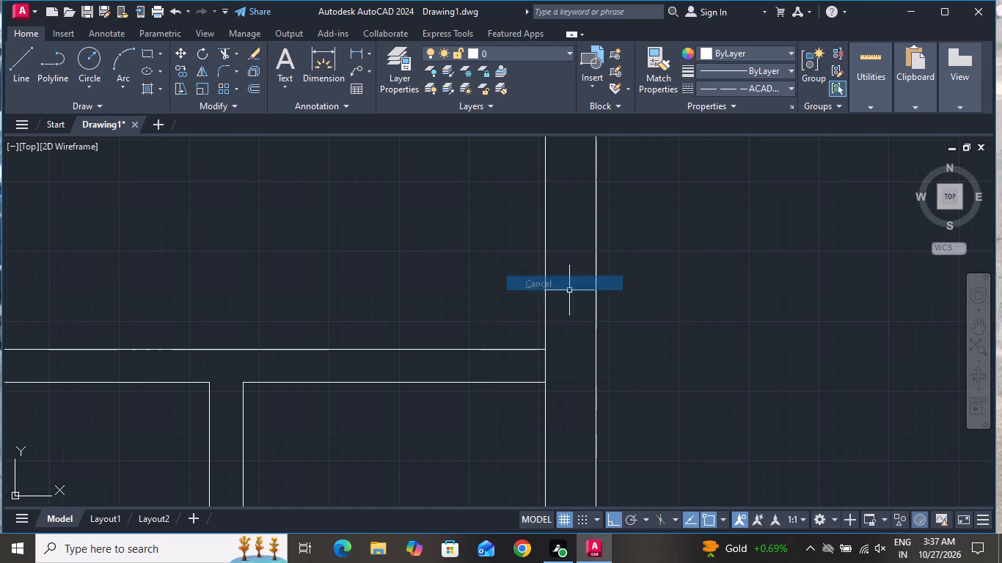
# Offset the inner face of the east outer wall 3" inward, across the partition above the small southeast room.
pyautogui.write('o 3')
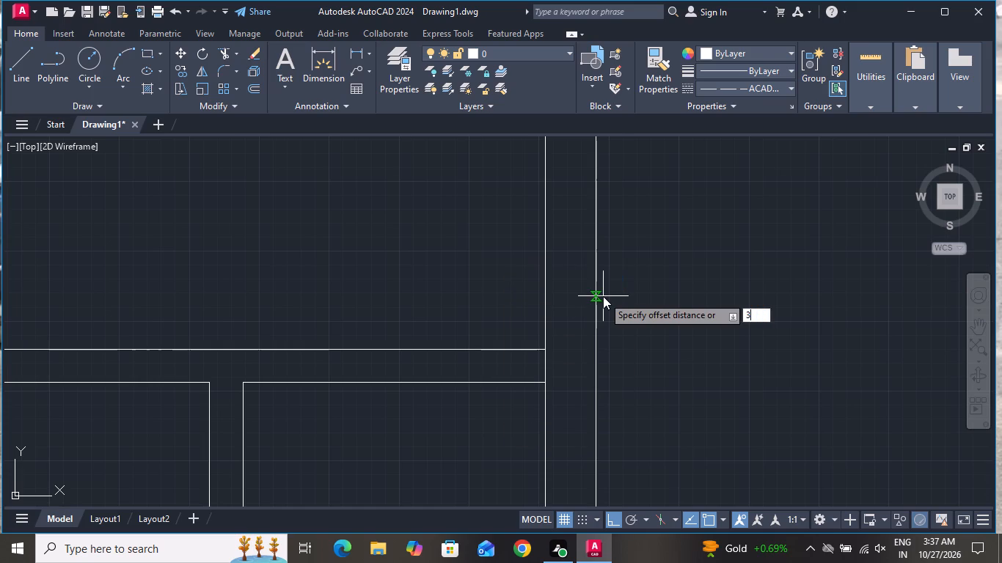
pyautogui.hotkey('shift', '"')
pyautogui.press('Return')
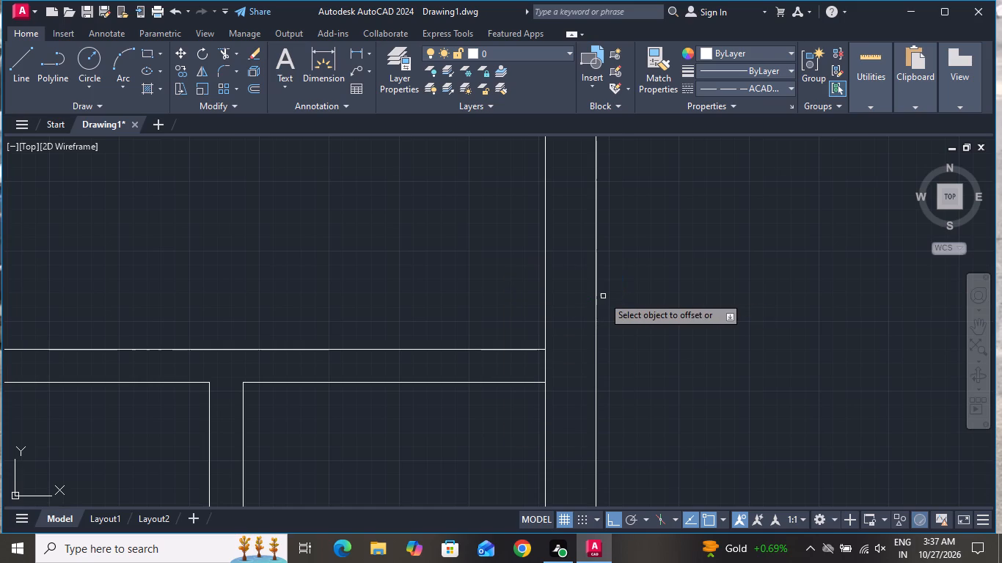
pyautogui.click(544, 365)
pyautogui.click(524, 375)
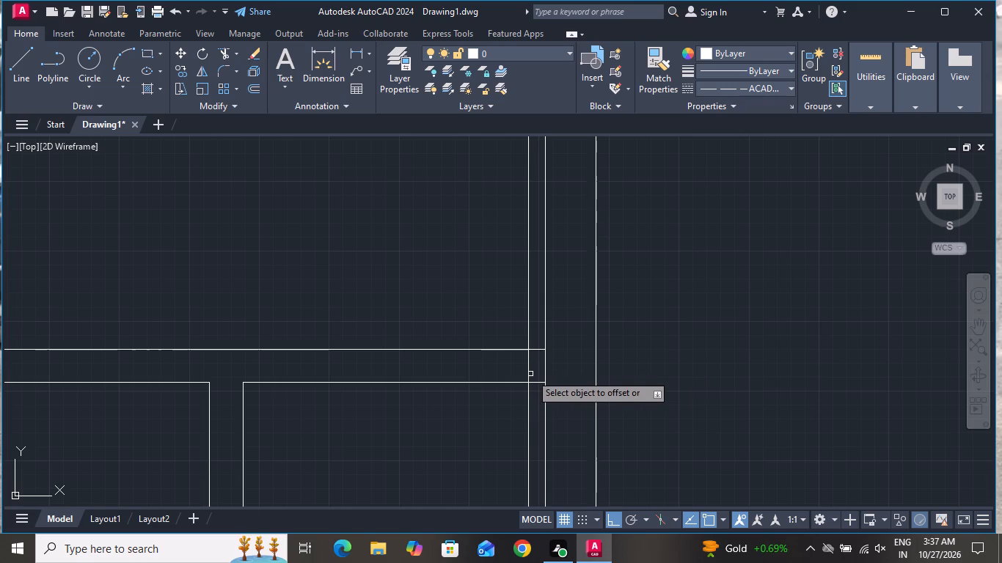
pyautogui.rightClick(530, 372)
pyautogui.click(541, 391)
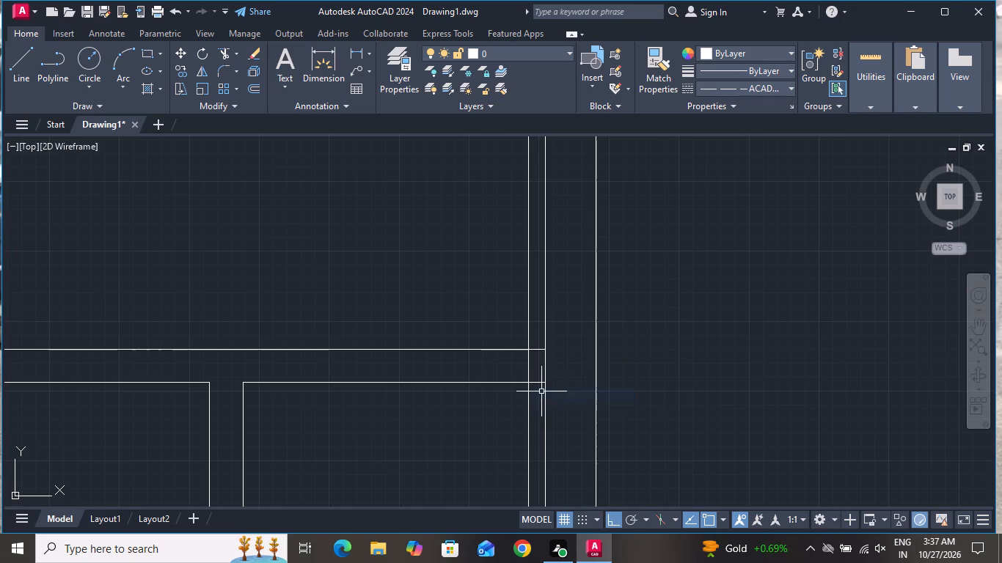
# Trim the offset line above and below the partition, leaving only a door jamb line across its thickness.
pyautogui.click(218, 56)
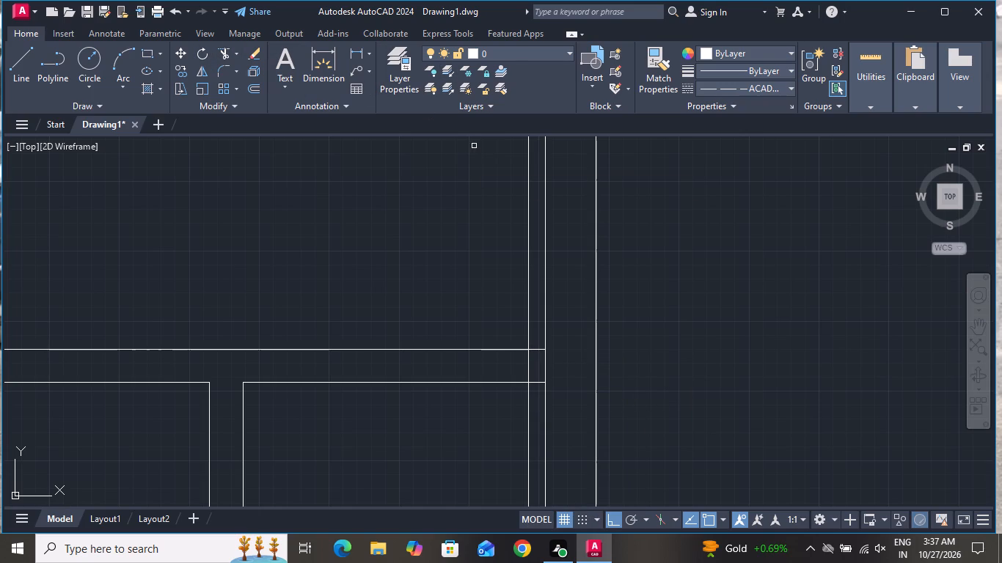
pyautogui.click(528, 243)
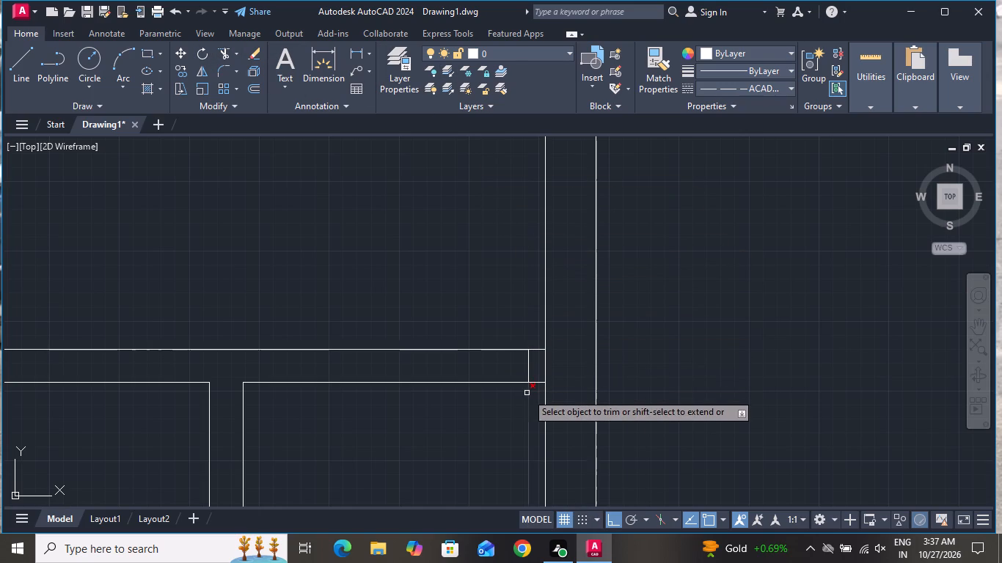
pyautogui.click(527, 393)
pyautogui.rightClick(461, 260)
pyautogui.click(474, 285)
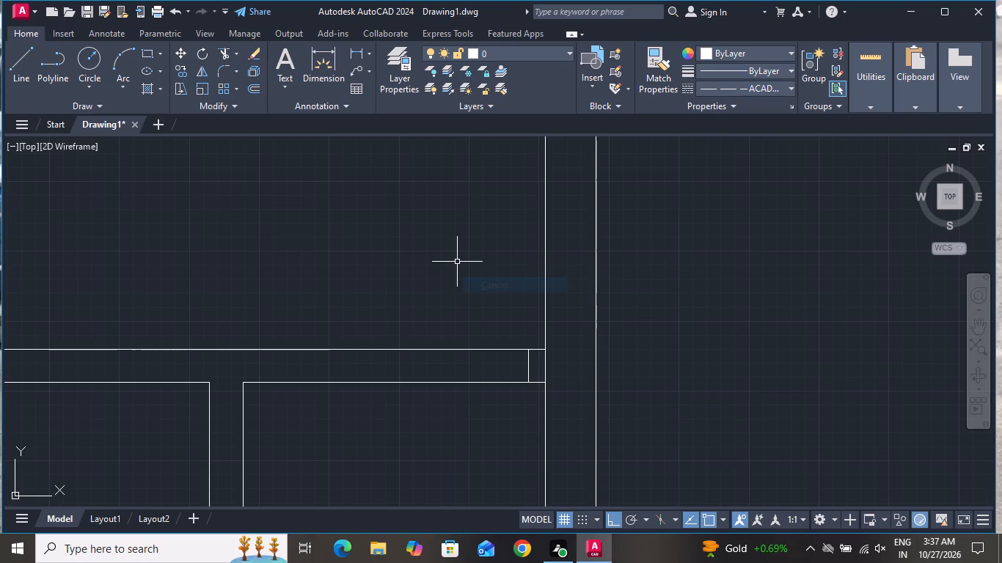
# Offset the new jamb line 2'6" west along the partition to mark the other side of the door opening.
pyautogui.write('o')
pyautogui.press('space')
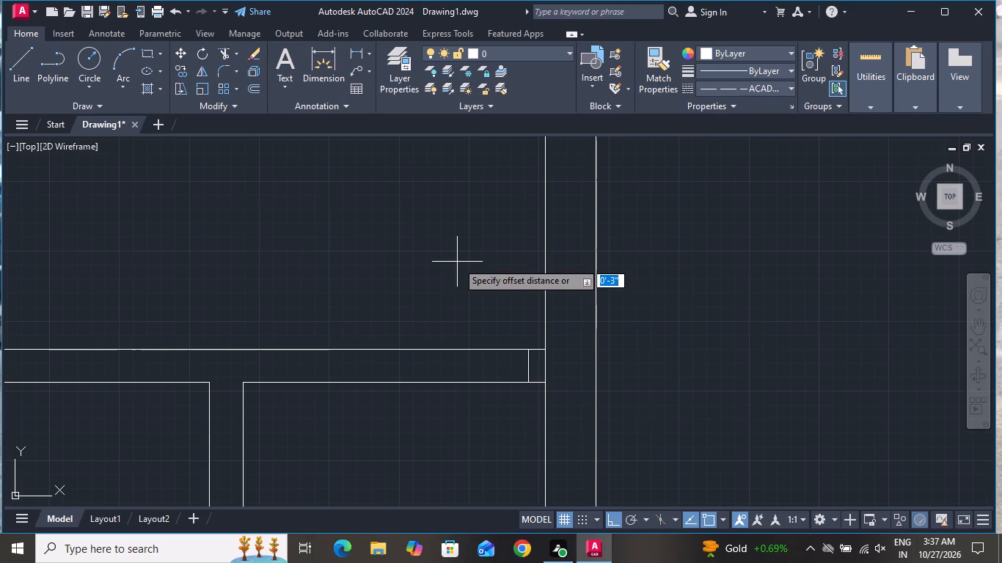
pyautogui.press('2')
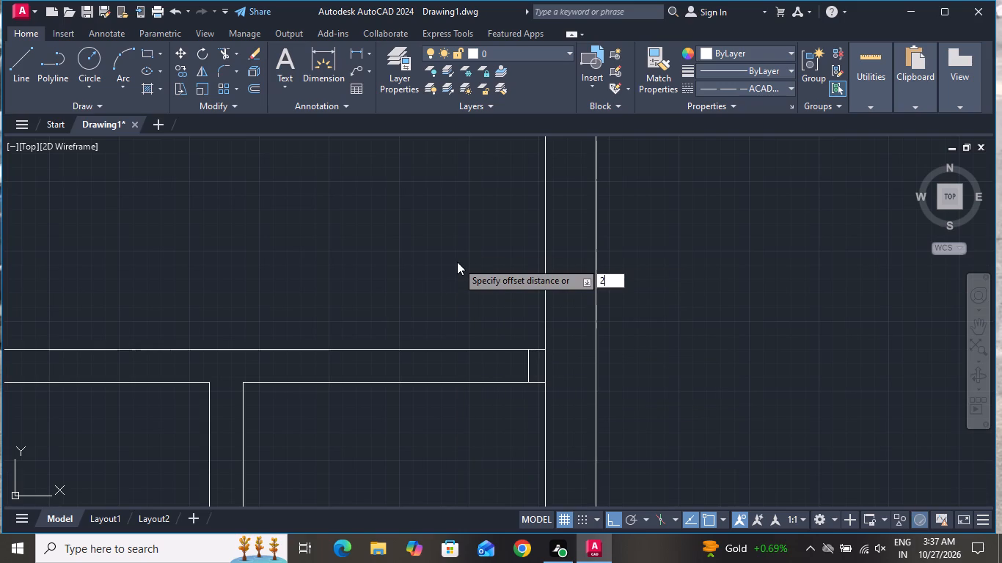
pyautogui.write('\'6"')
pyautogui.press('Return')
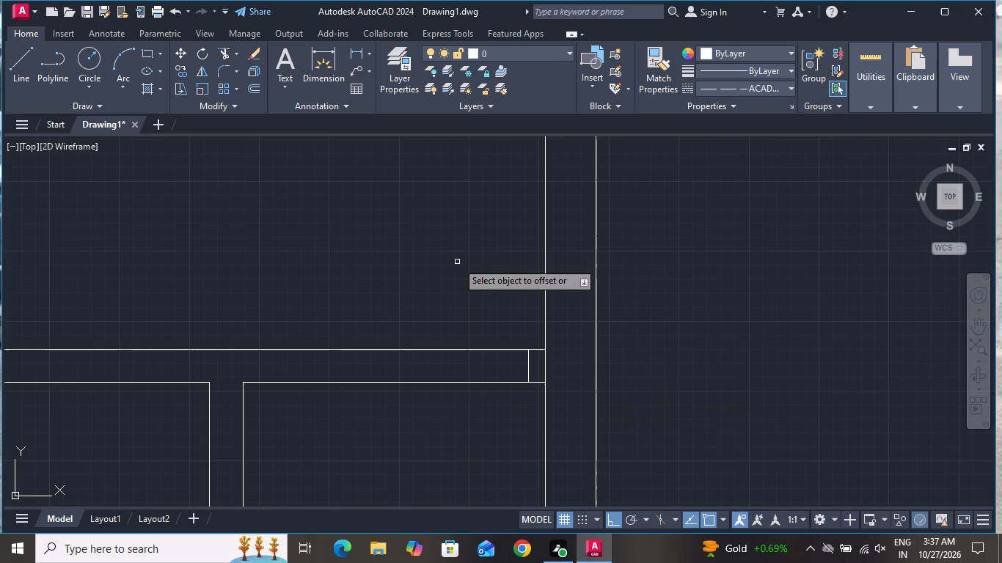
pyautogui.scroll(2, 516, 362)
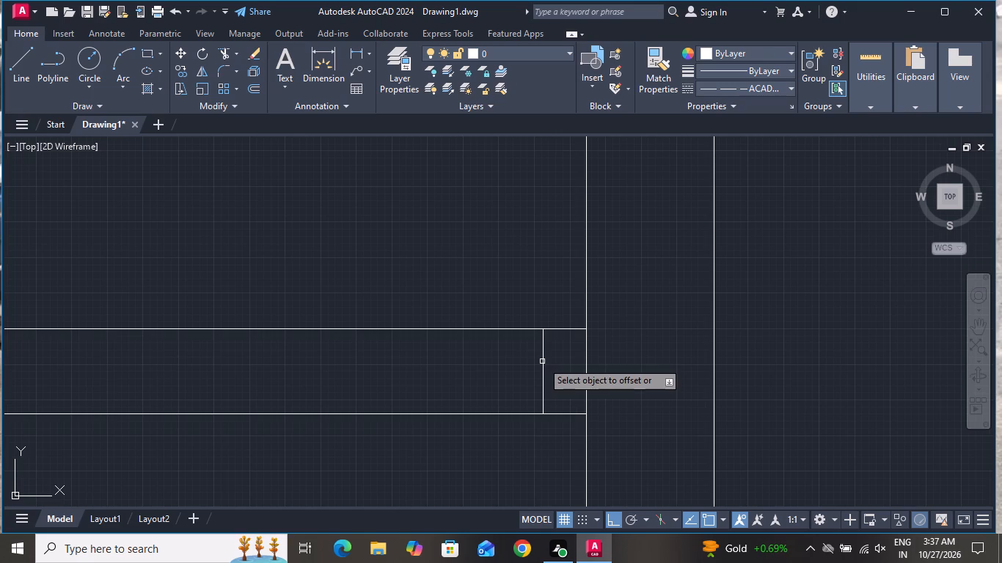
pyautogui.click(543, 361)
pyautogui.click(507, 367)
pyautogui.scroll(-2, 445, 385)
pyautogui.rightClick(426, 307)
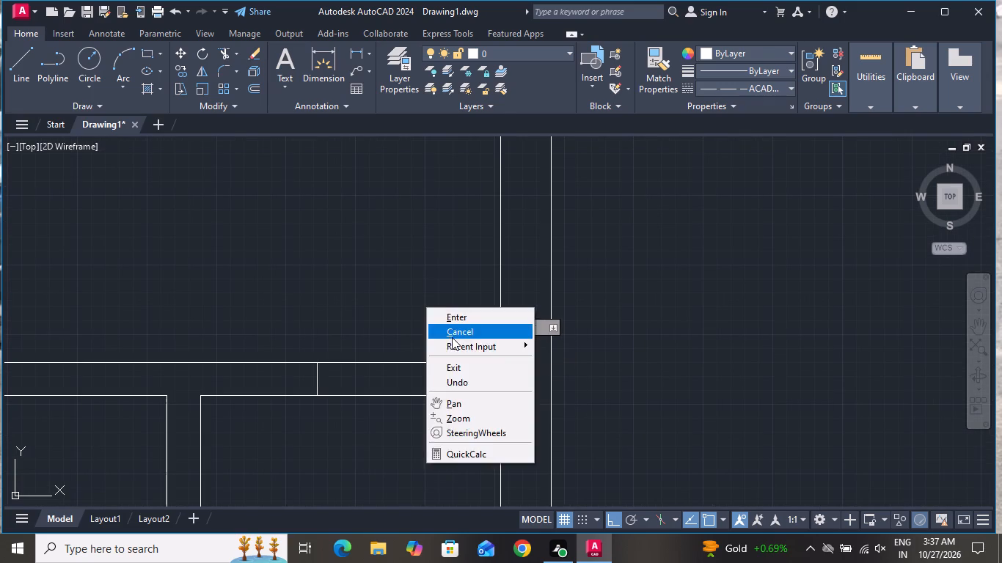
pyautogui.click(452, 337)
# Draw a 2'6" door leaf line straight down from the midpoint of the east jamb into the small southeast room.
pyautogui.click(23, 57)
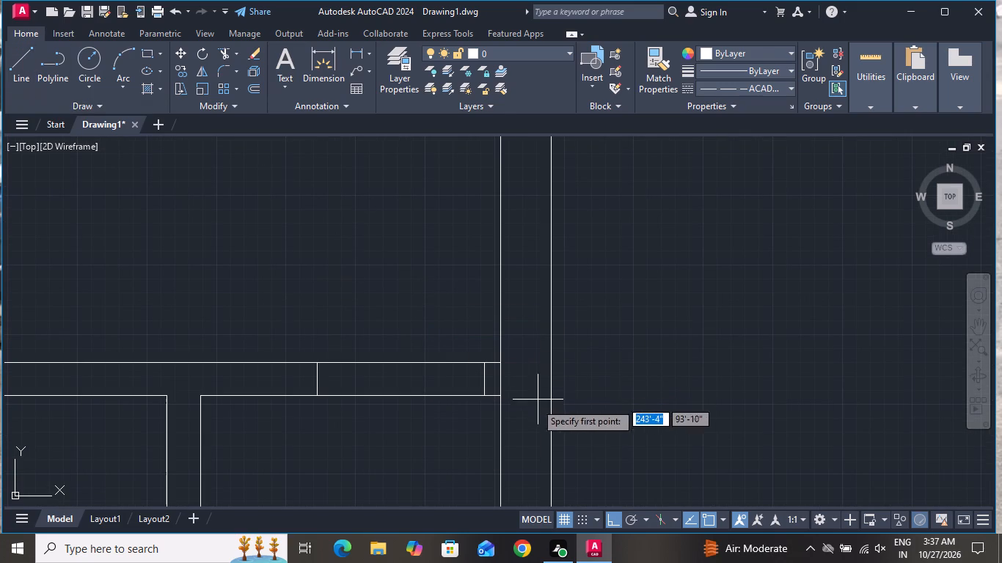
pyautogui.scroll(1, 494, 402)
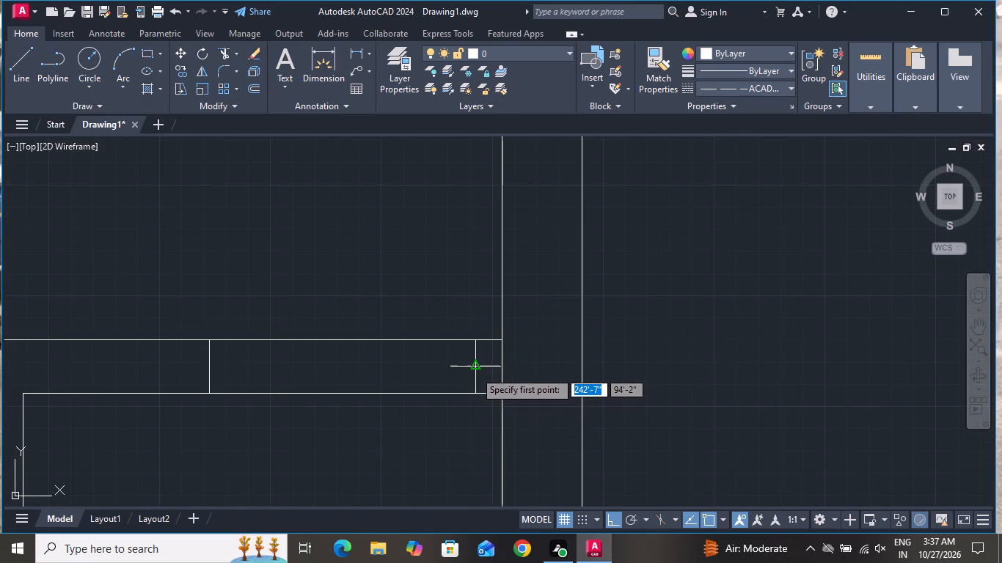
pyautogui.click(475, 370)
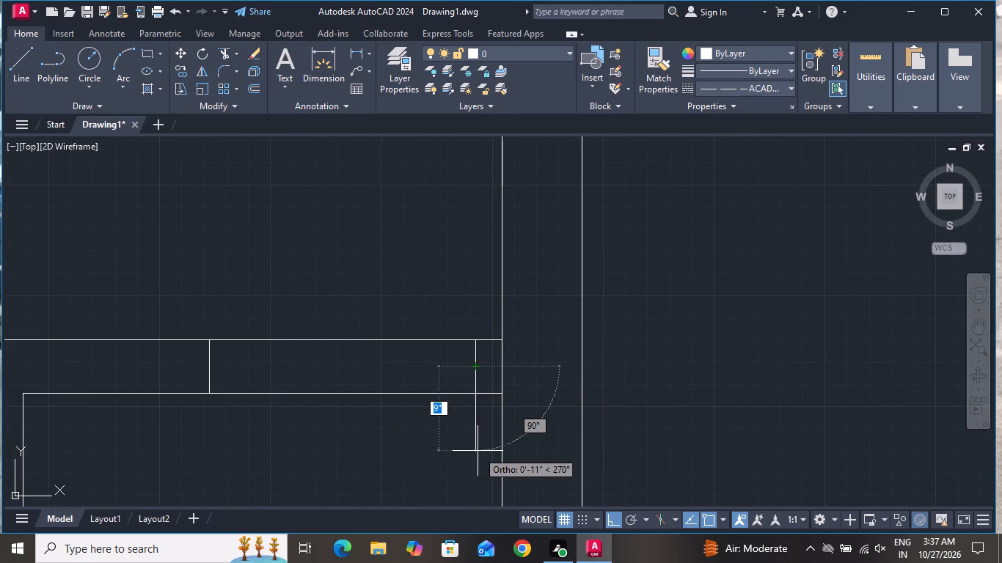
pyautogui.press('2')
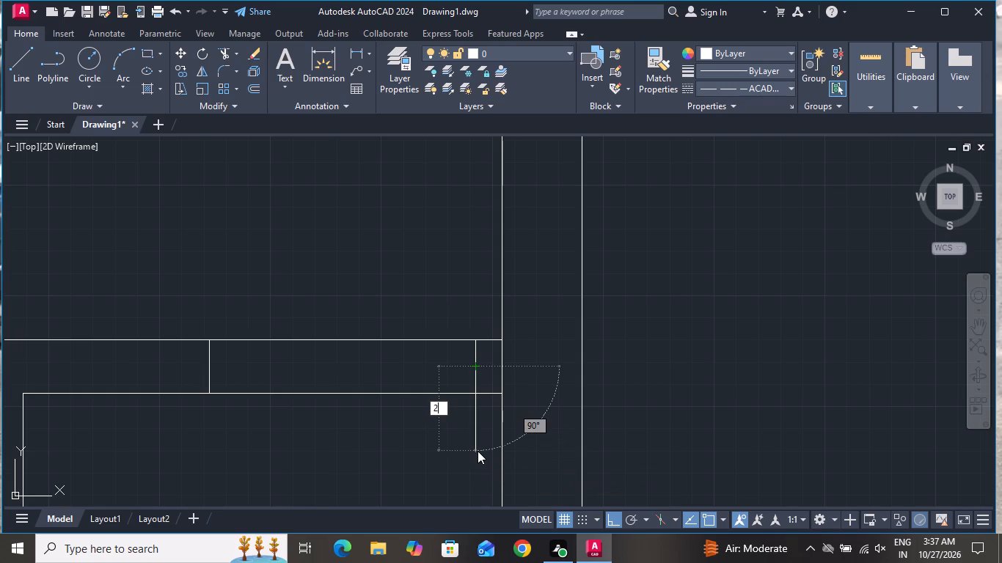
pyautogui.write('\'6"')
pyautogui.press('Return')
pyautogui.scroll(-1, 481, 419)
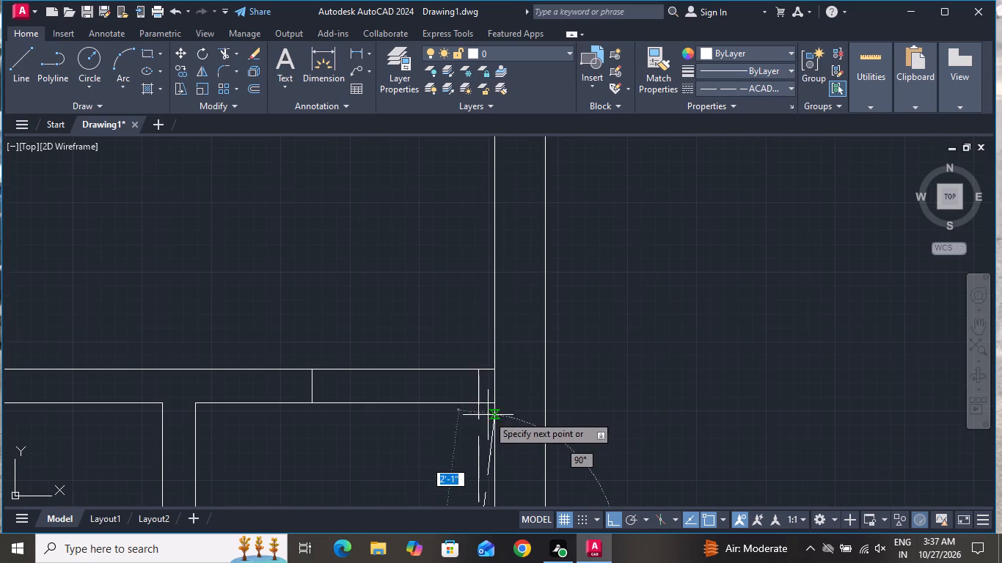
pyautogui.scroll(-1, 498, 386)
pyautogui.rightClick(465, 429)
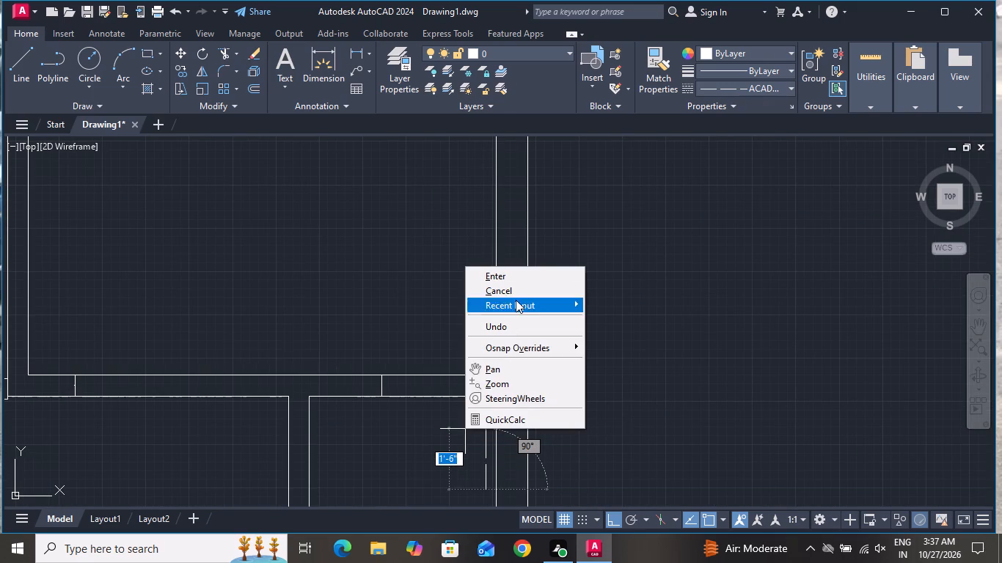
pyautogui.click(513, 288)
# Change the linetype of the new door leaf line to ByLayer.
pyautogui.scroll(2, 485, 406)
pyautogui.click(487, 411)
pyautogui.click(471, 421)
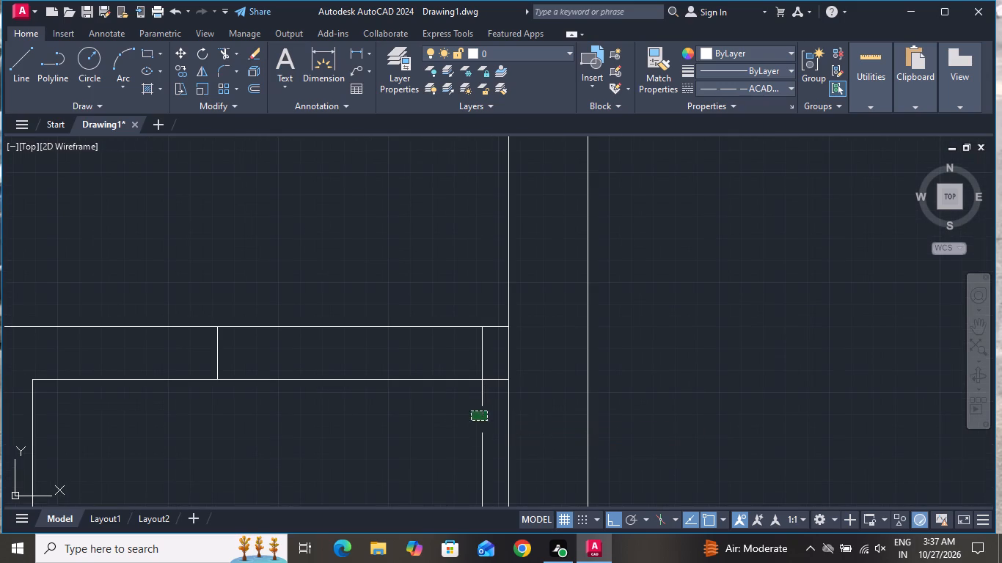
pyautogui.click(747, 87)
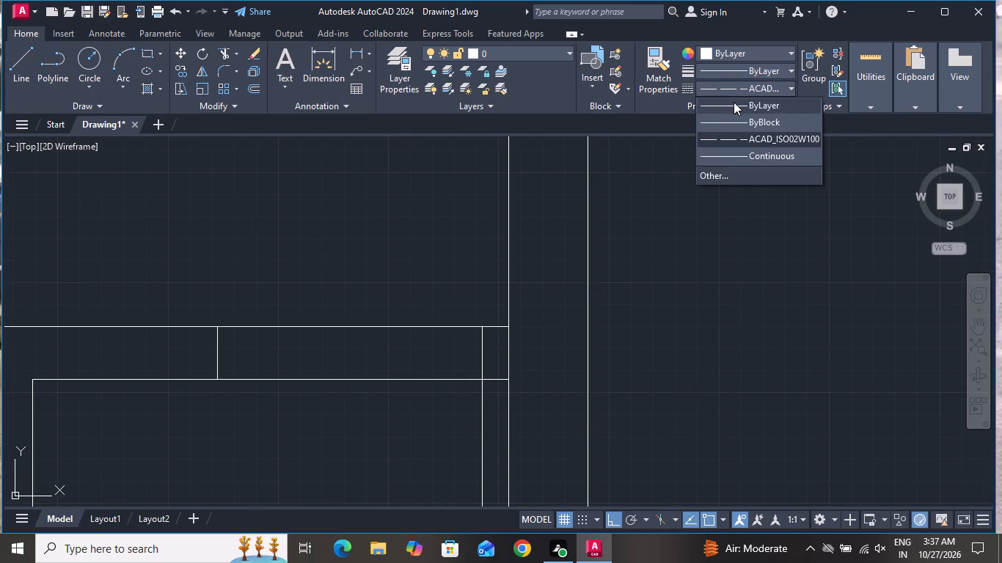
pyautogui.click(734, 102)
# Offset the door leaf line 2" west to give the leaf its thickness.
pyautogui.scroll(-2, 731, 110)
pyautogui.scroll(-2, 574, 206)
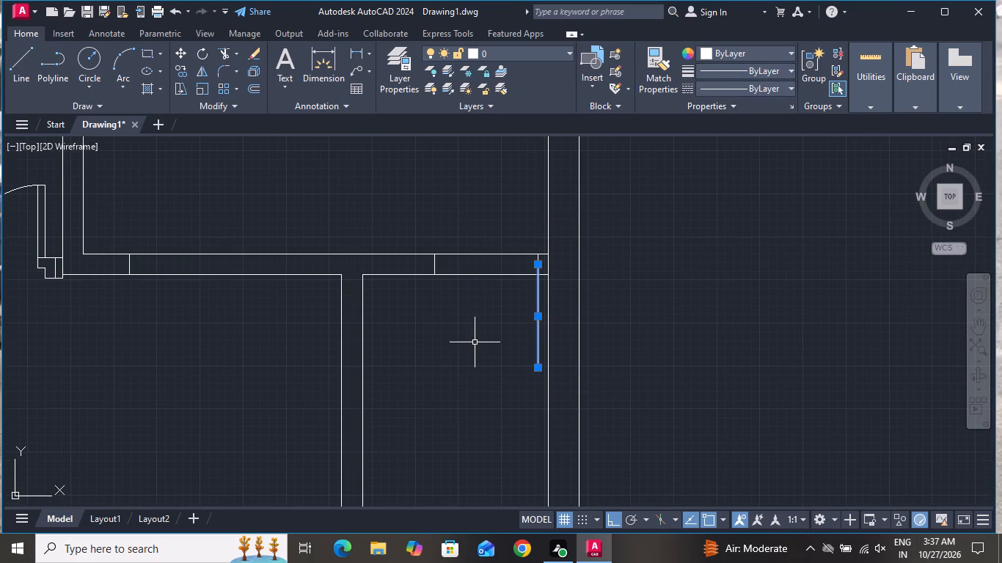
pyautogui.write('o 2')
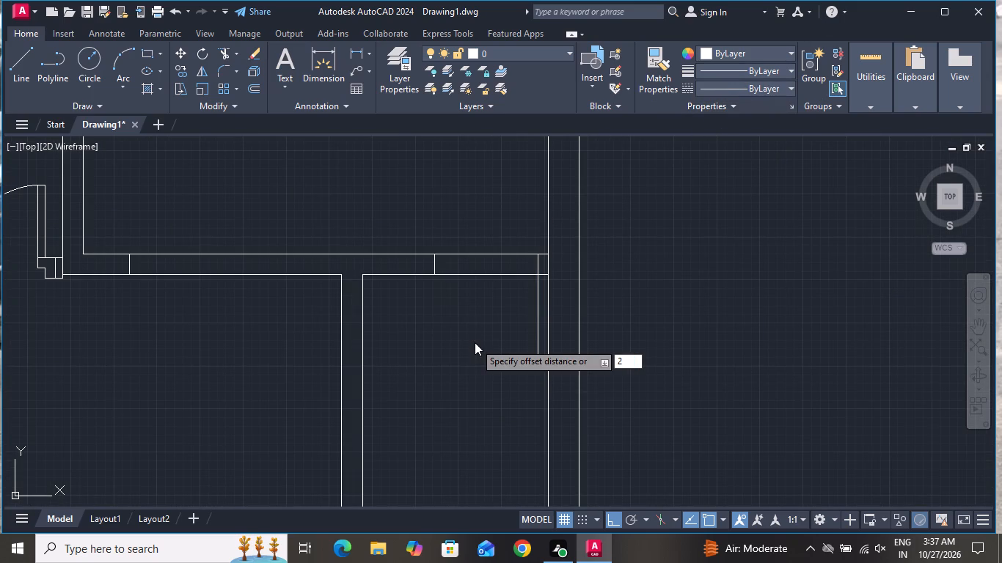
pyautogui.hotkey('shift', '"')
pyautogui.press('Return')
pyautogui.click(475, 342)
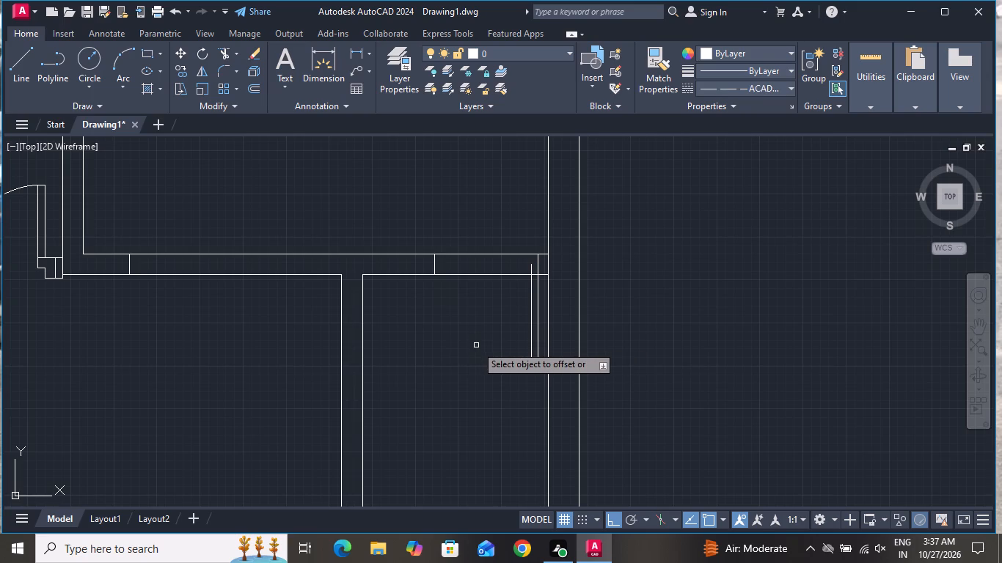
pyautogui.rightClick(476, 345)
pyautogui.click(503, 371)
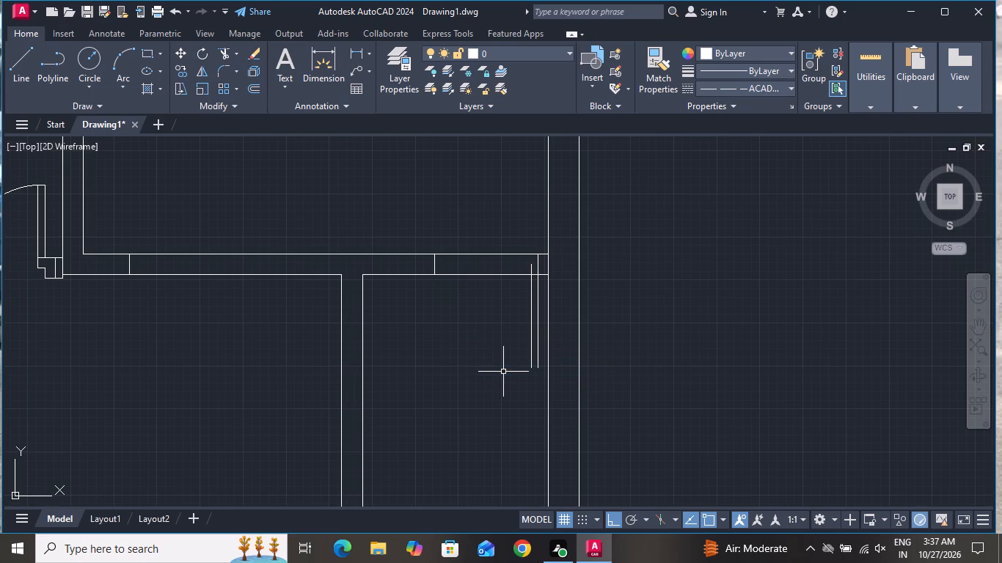
# Draw the three-point door swing arc from the west jamb's midpoint through the lower ends of the two leaf lines.
pyautogui.press('a')
pyautogui.press('space')
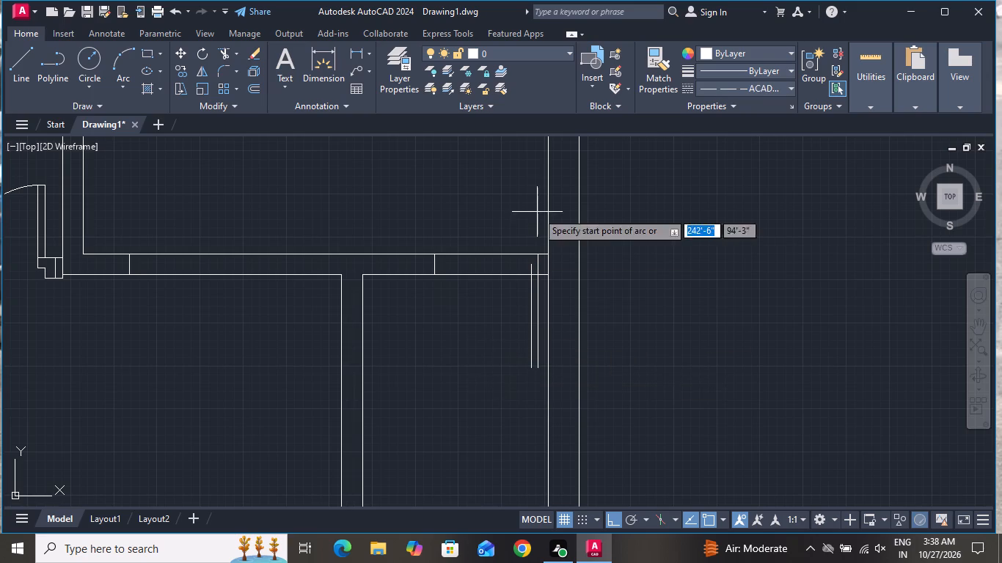
pyautogui.click(435, 267)
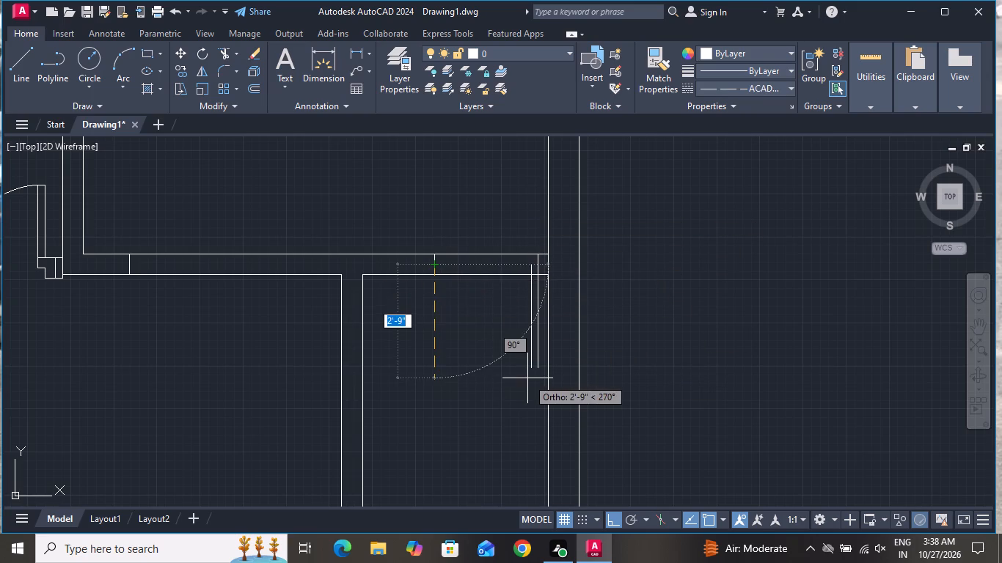
pyautogui.scroll(2, 527, 377)
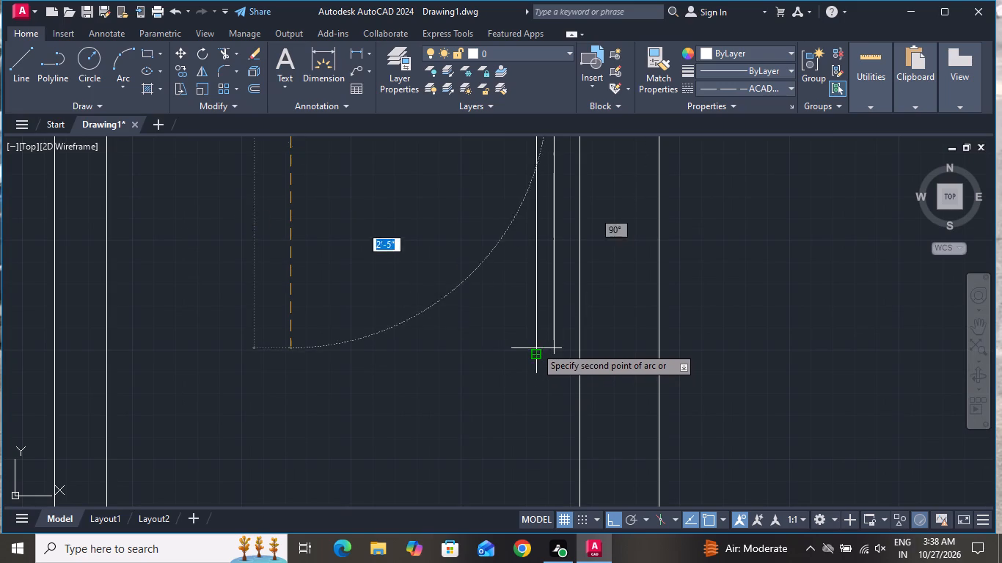
pyautogui.click(535, 353)
pyautogui.click(556, 357)
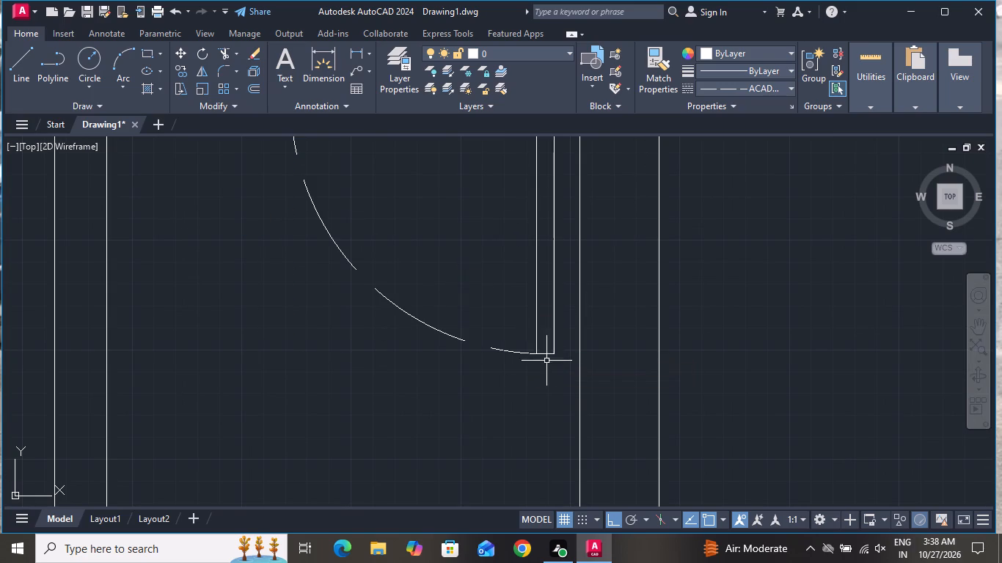
# Change the linetype of the door swing arc to ByLayer.
pyautogui.click(478, 314)
pyautogui.click(434, 364)
pyautogui.click(776, 84)
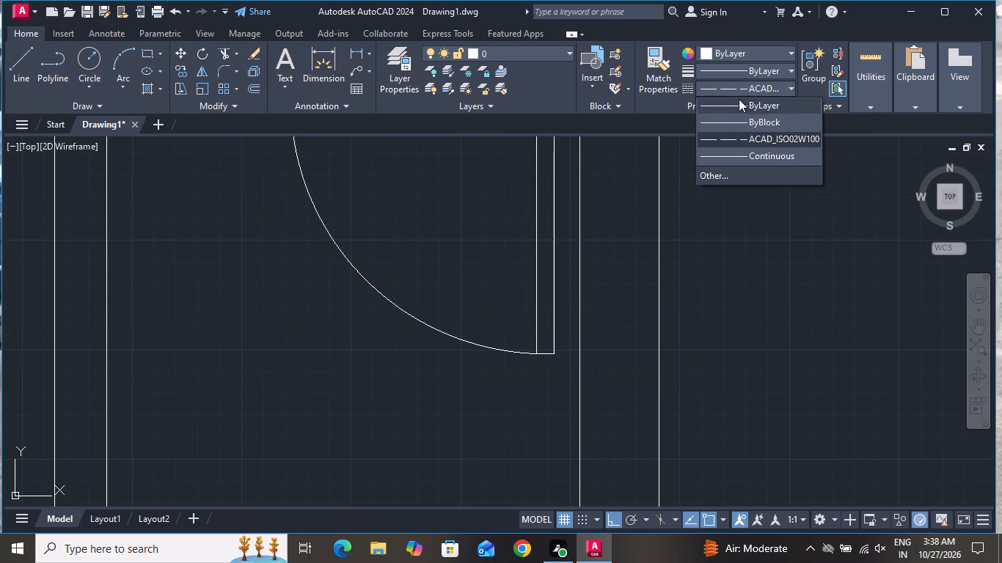
pyautogui.click(739, 98)
# Draw a short horizontal line joining the top of the southeast door's inner leaf line to the east jamb line's midpoint.
pyautogui.scroll(-3, 721, 279)
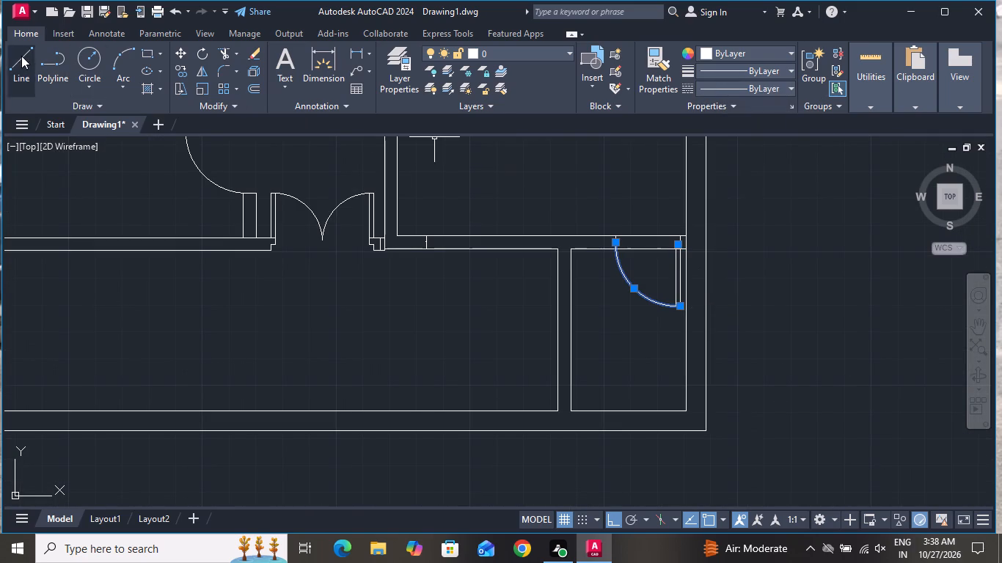
pyautogui.click(21, 56)
pyautogui.scroll(3, 673, 234)
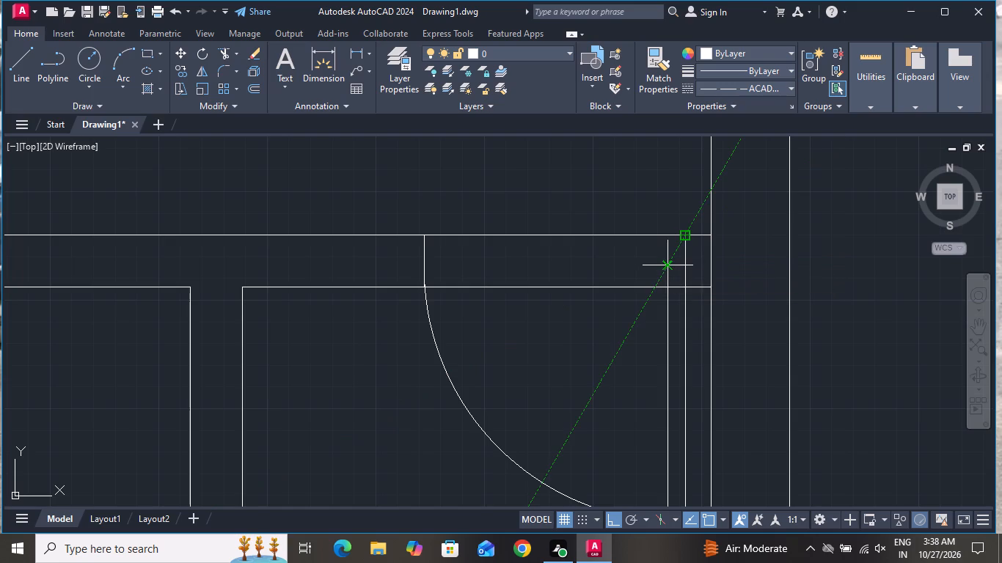
pyautogui.click(668, 257)
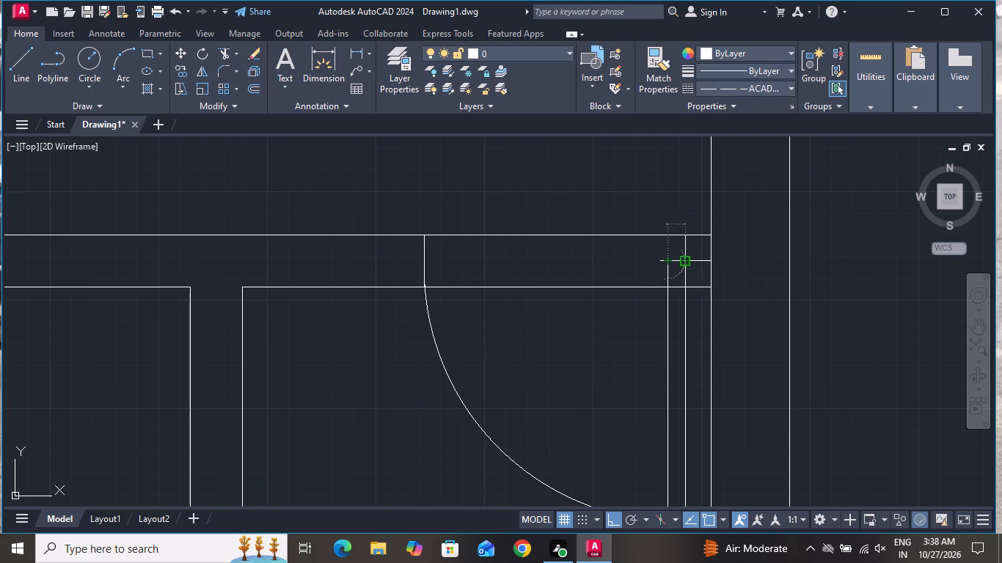
pyautogui.click(688, 262)
pyautogui.rightClick(690, 264)
pyautogui.click(715, 285)
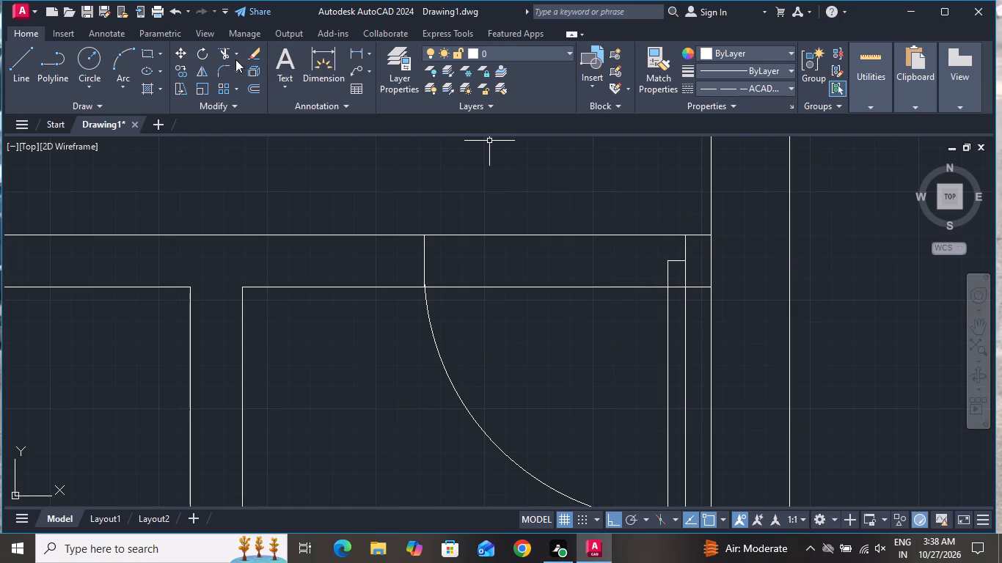
# Trim both partition lines across the southeast door opening and the excess segment of the east jamb line beside the leaf.
pyautogui.click(226, 55)
pyautogui.click(530, 290)
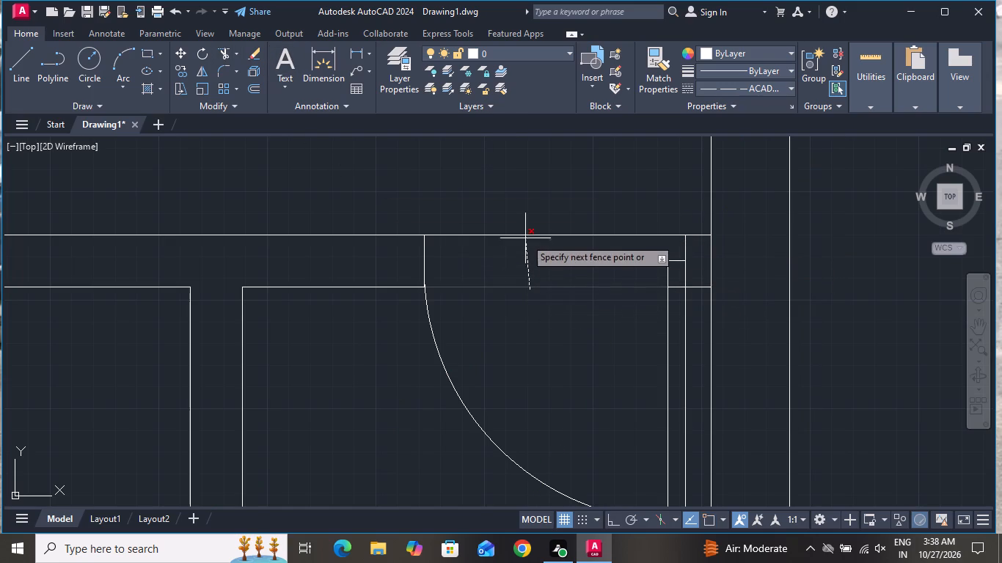
pyautogui.click(525, 208)
pyautogui.rightClick(527, 210)
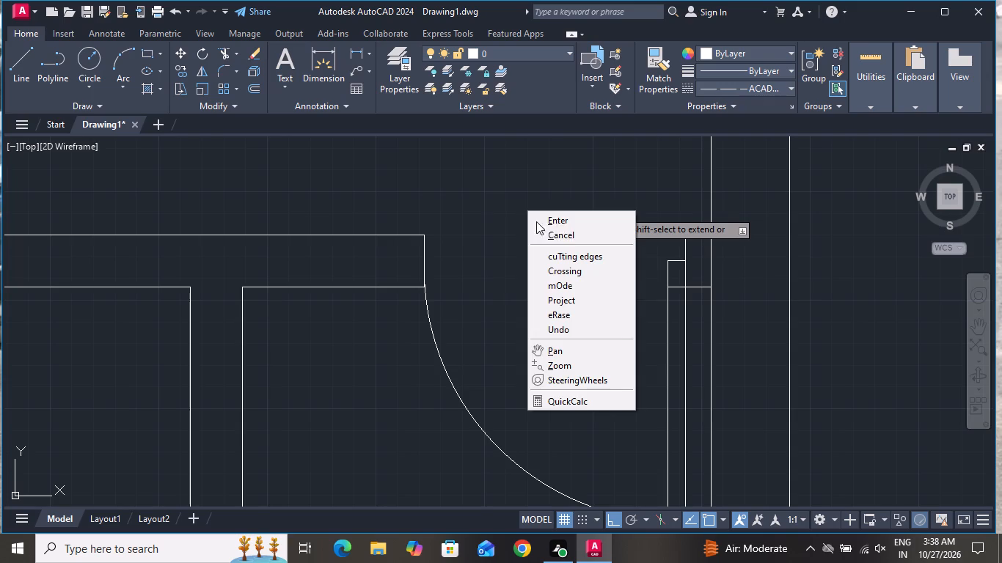
pyautogui.click(535, 175)
pyautogui.click(585, 250)
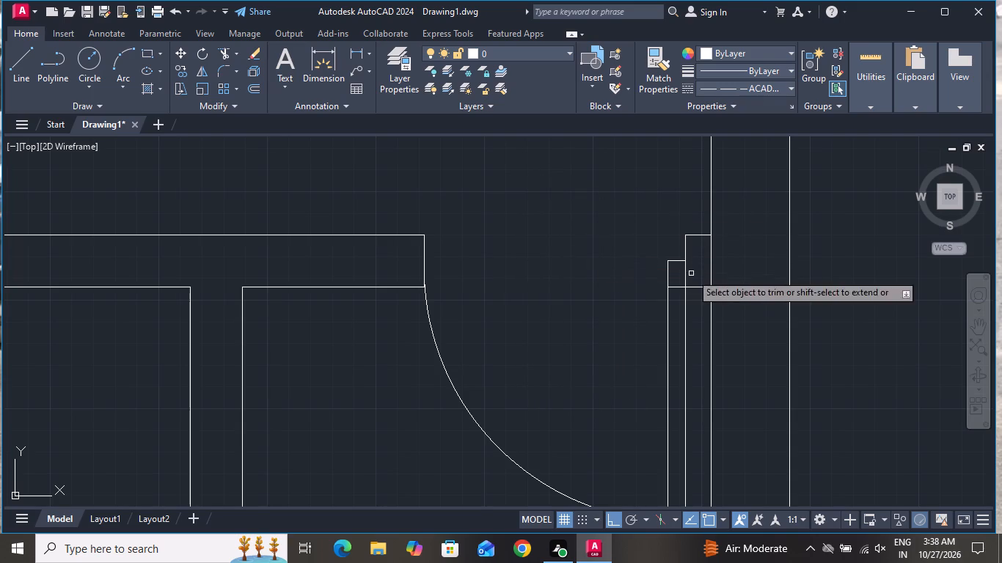
pyautogui.click(698, 269)
pyautogui.click(682, 273)
pyautogui.rightClick(571, 262)
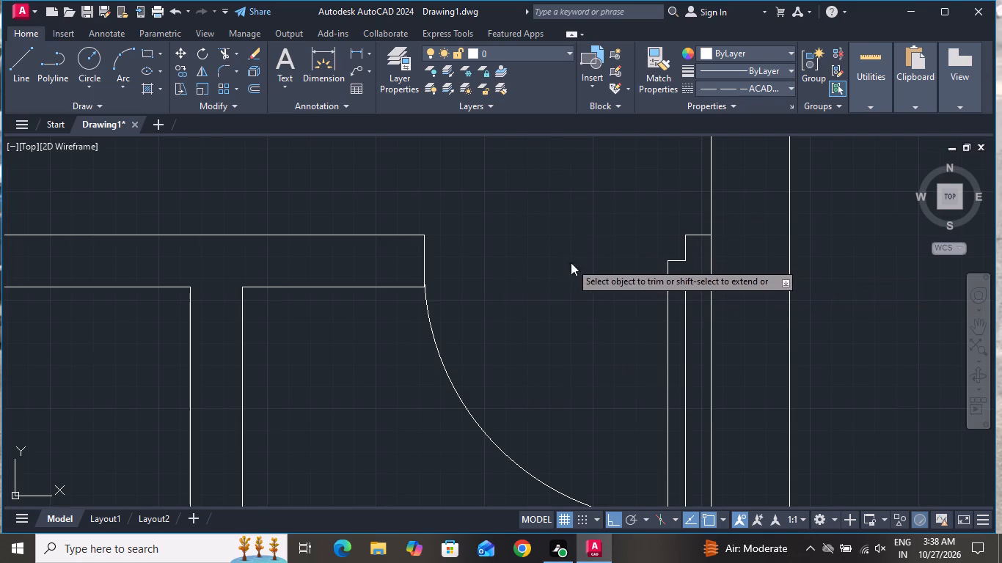
pyautogui.click(593, 285)
# Delete the leftover short vertical line crossing the partition just east of the double door.
pyautogui.scroll(-5, 574, 263)
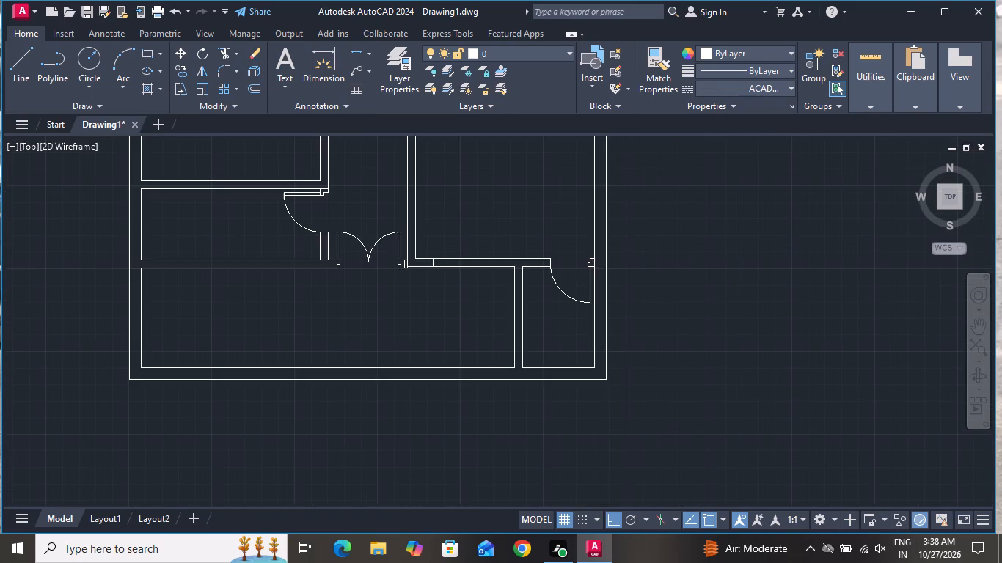
pyautogui.scroll(-1, 574, 265)
pyautogui.scroll(4, 526, 271)
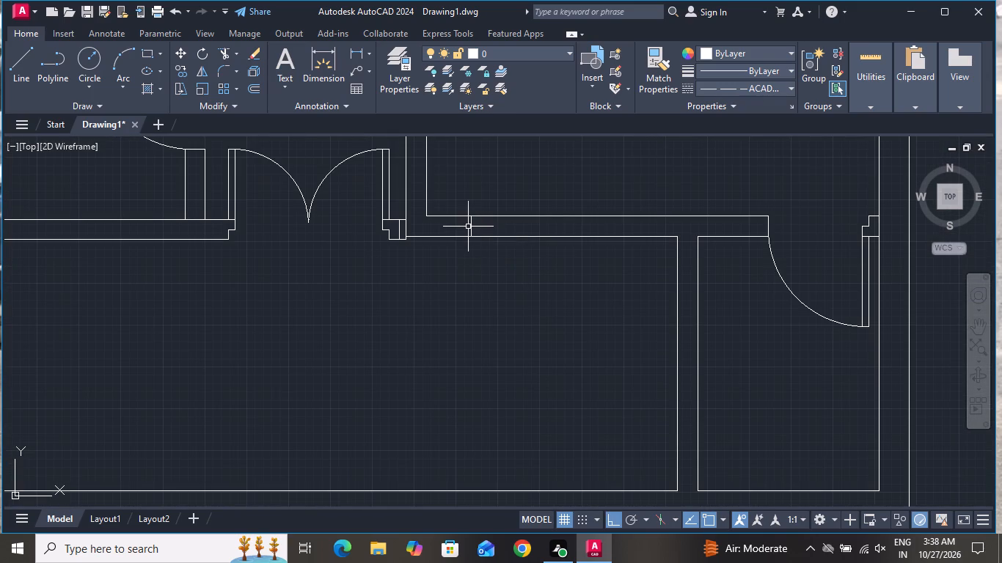
pyautogui.click(468, 224)
pyautogui.doubleClick(479, 227)
pyautogui.click(472, 224)
pyautogui.press('Delete')
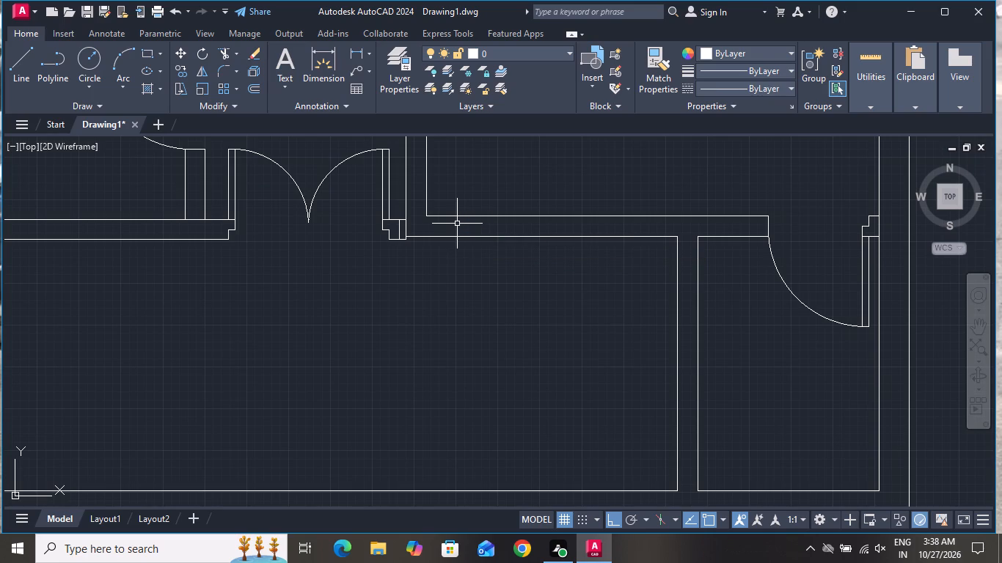
# Draw a 9" vertical line across the south outer wall below the double door for the opening's west end.
pyautogui.scroll(-3, 559, 288)
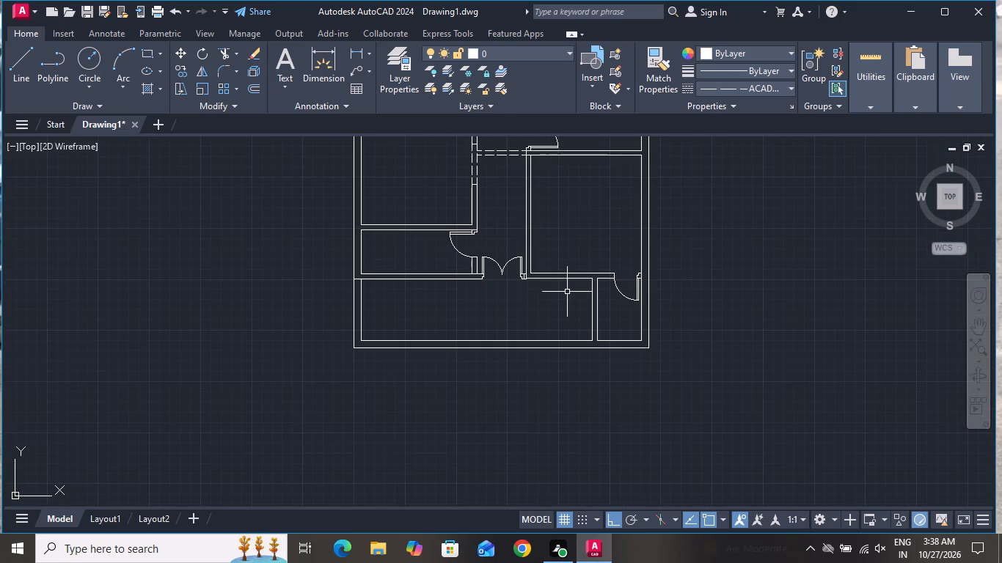
pyautogui.click(26, 60)
pyautogui.scroll(2, 465, 337)
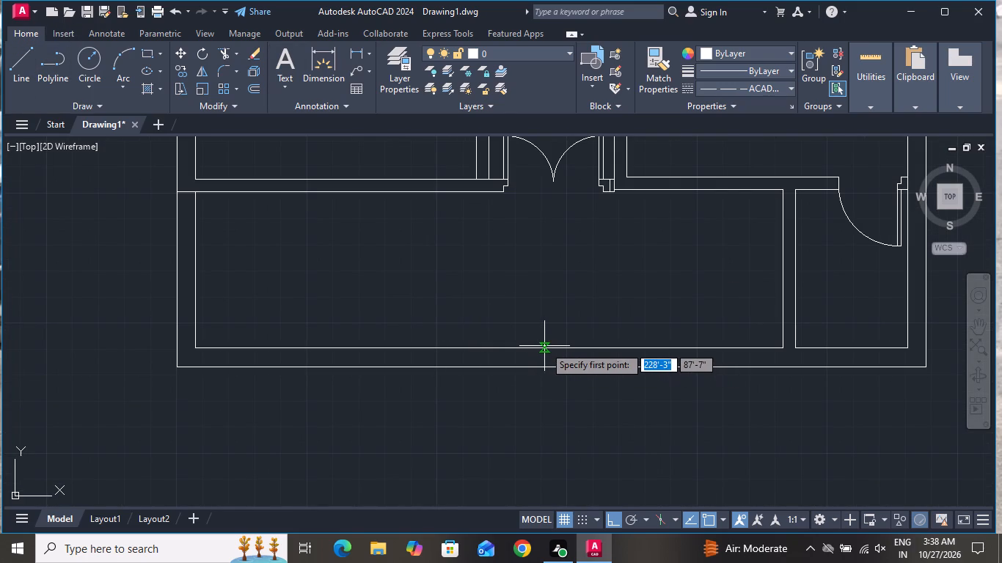
pyautogui.click(546, 346)
pyautogui.click(547, 368)
pyautogui.rightClick(544, 366)
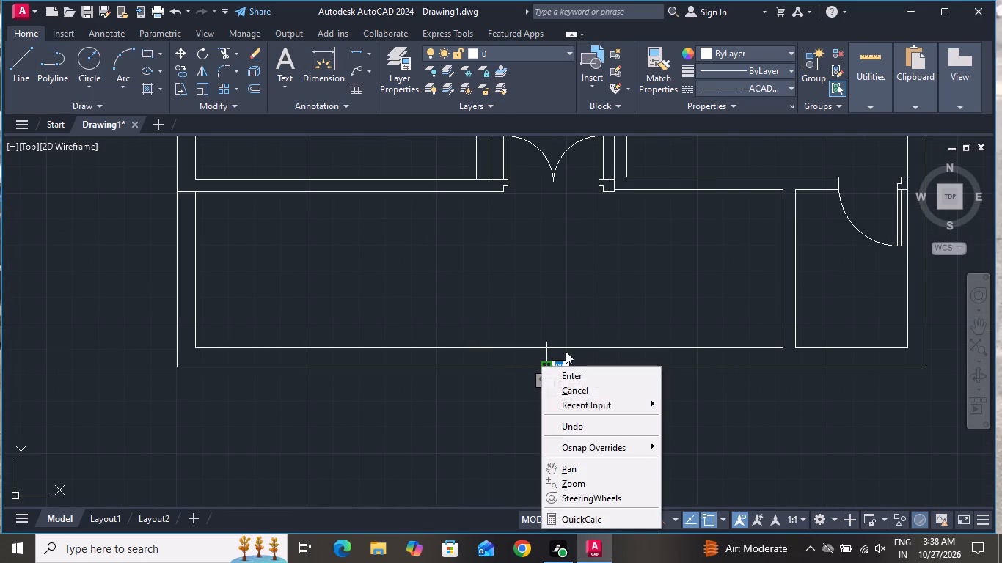
pyautogui.click(571, 386)
# Draw a second 9" vertical line across the south outer wall, about 8' east of the first.
pyautogui.click(21, 51)
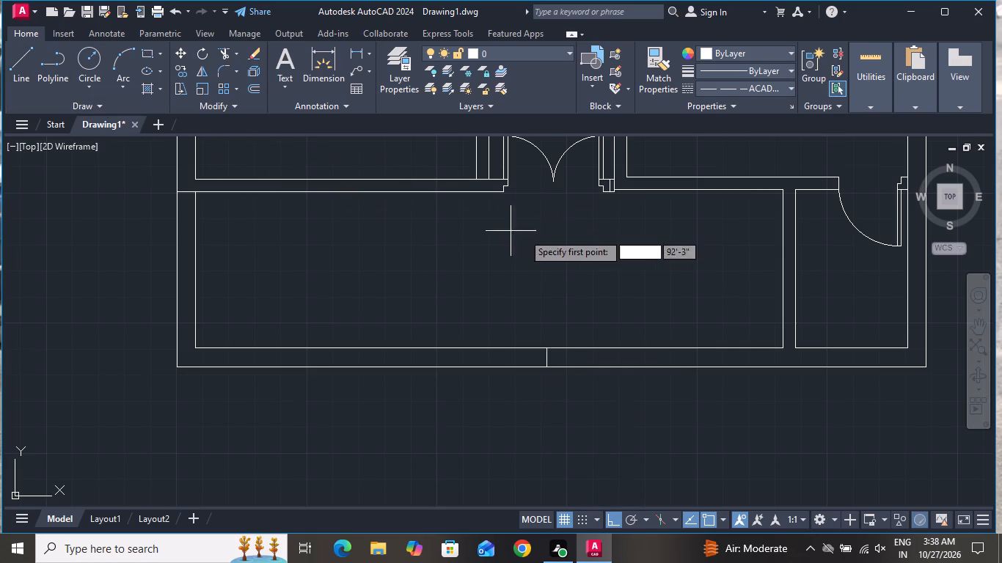
pyautogui.click(745, 345)
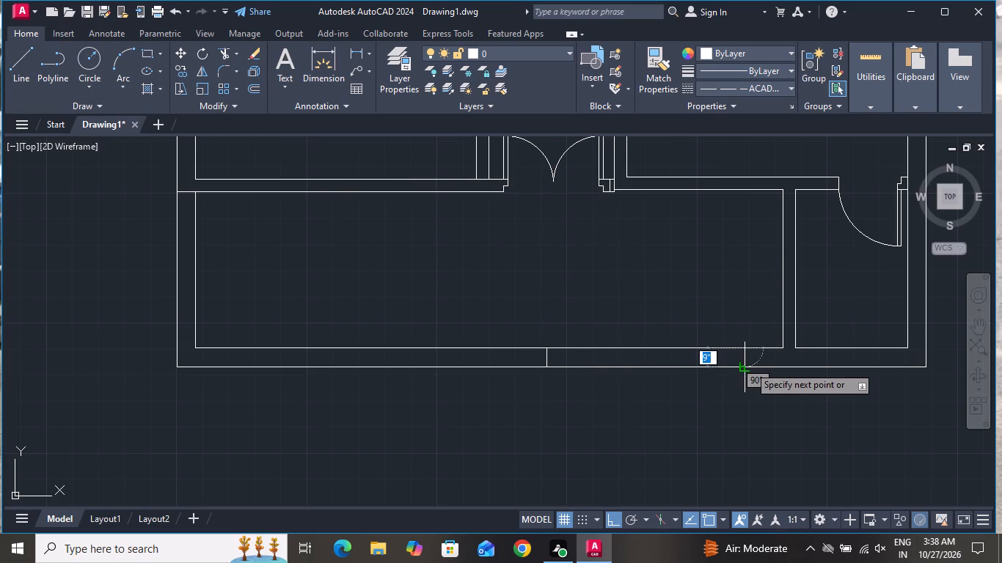
pyautogui.click(748, 366)
pyautogui.rightClick(751, 363)
pyautogui.click(778, 386)
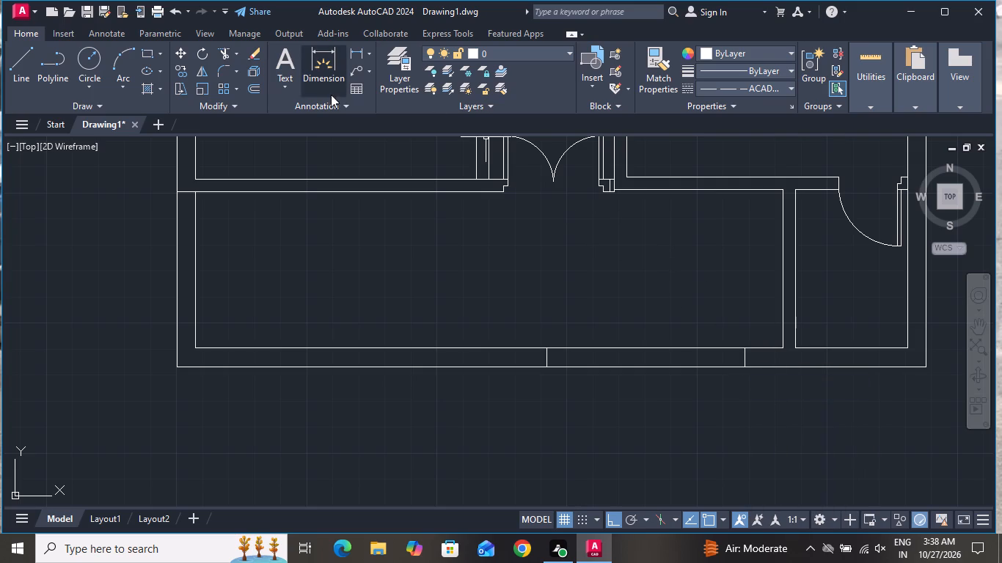
# Trim both south outer wall lines between the two vertical lines to form the opening.
pyautogui.moveTo(222, 53); pyautogui.dragTo(223, 60)
pyautogui.click(613, 323)
pyautogui.click(629, 417)
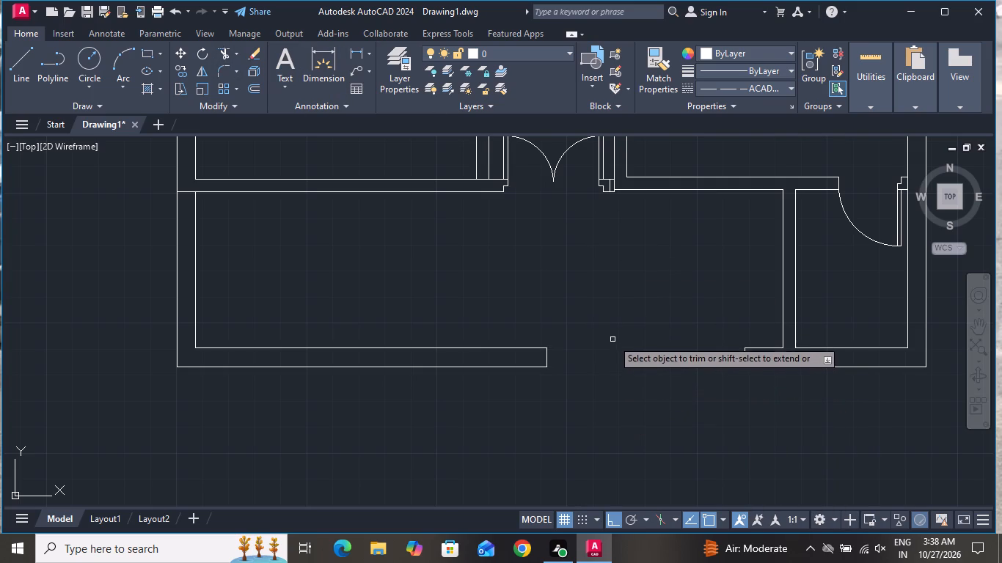
pyautogui.rightClick(608, 336)
pyautogui.click(635, 352)
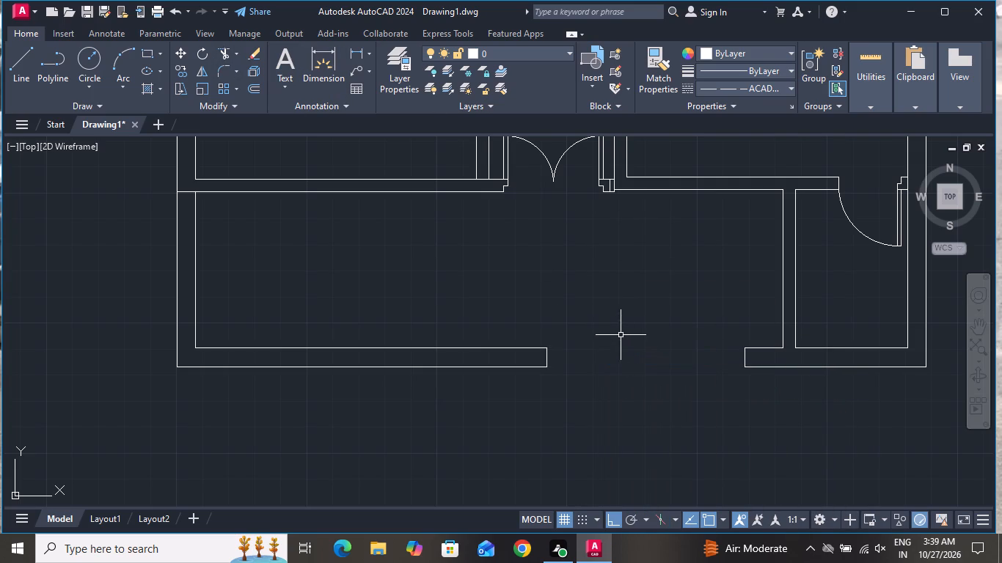
# With Ortho off, draw a nine-segment zigzag line across the south wall opening, from the west end's midpoint to the east end.
pyautogui.click(23, 56)
pyautogui.click(615, 512)
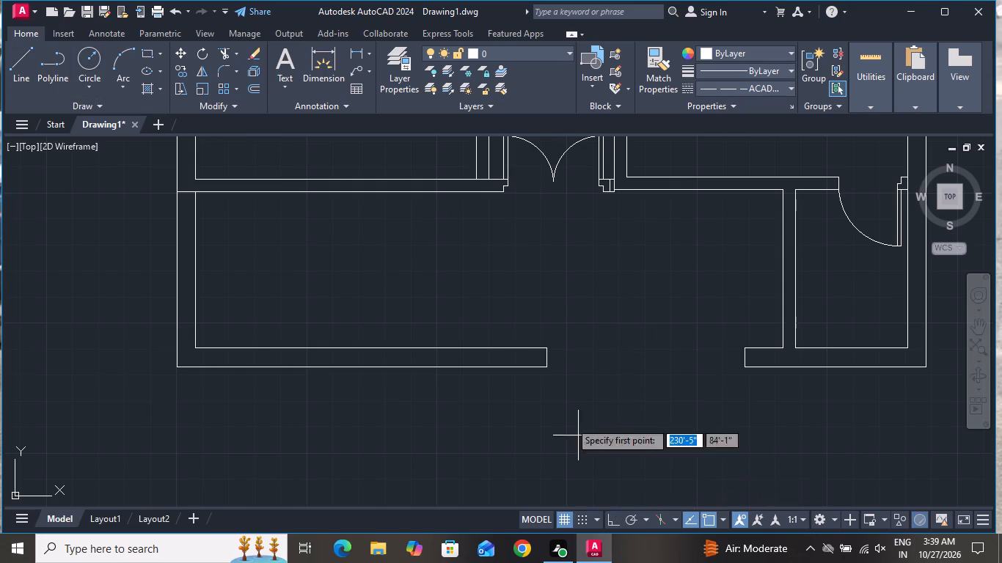
pyautogui.click(550, 359)
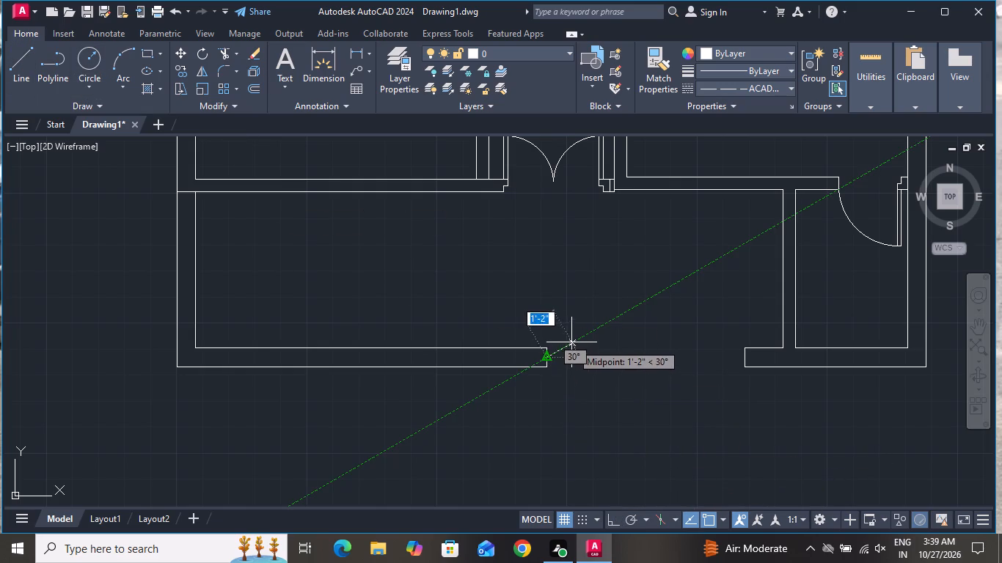
pyautogui.click(576, 338)
pyautogui.click(597, 367)
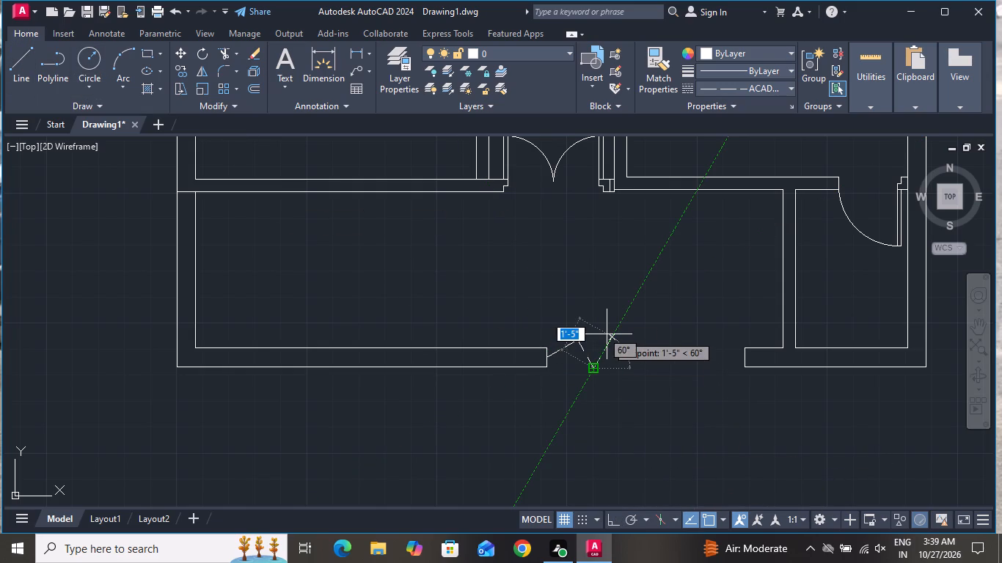
pyautogui.click(607, 334)
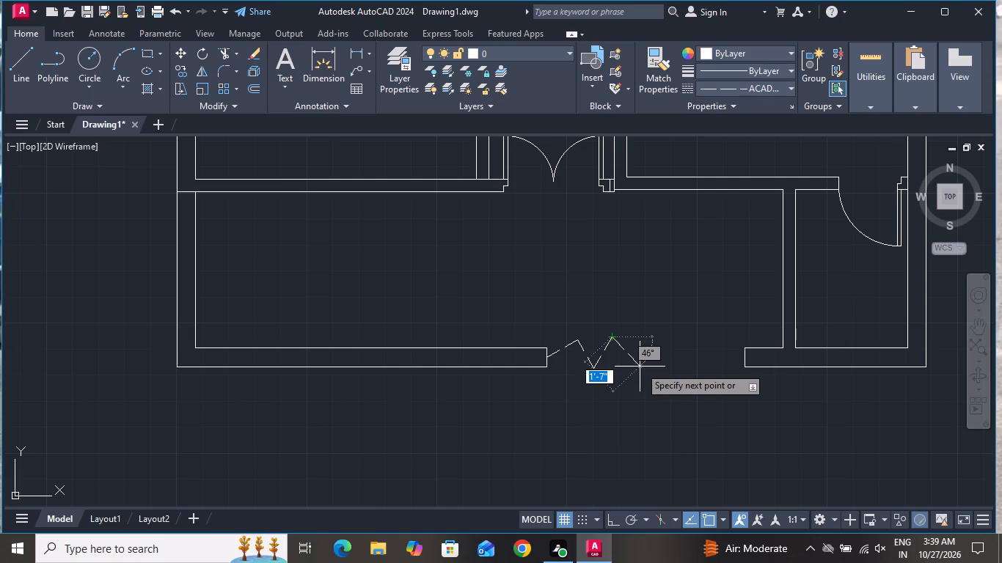
pyautogui.click(633, 370)
pyautogui.click(650, 339)
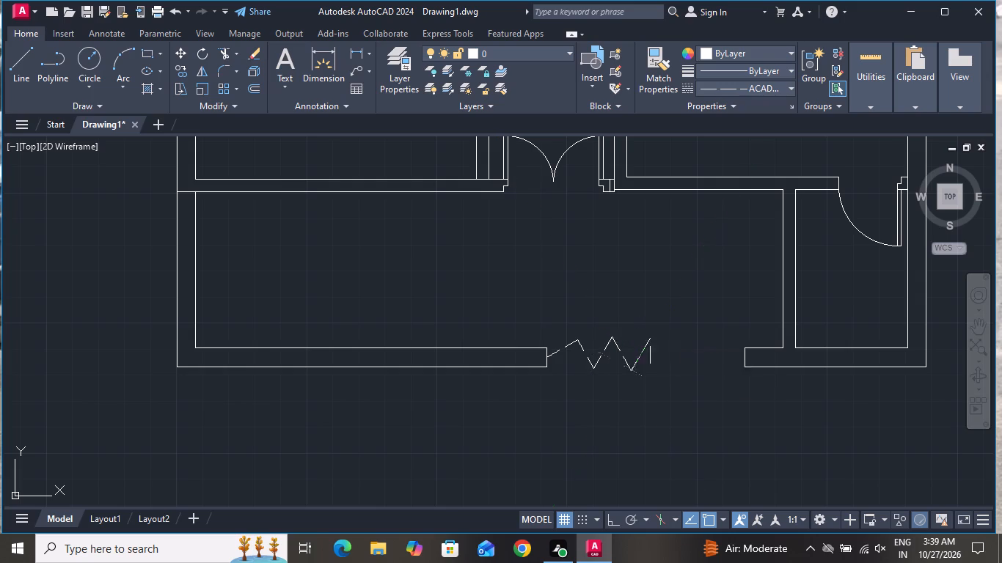
pyautogui.click(679, 380)
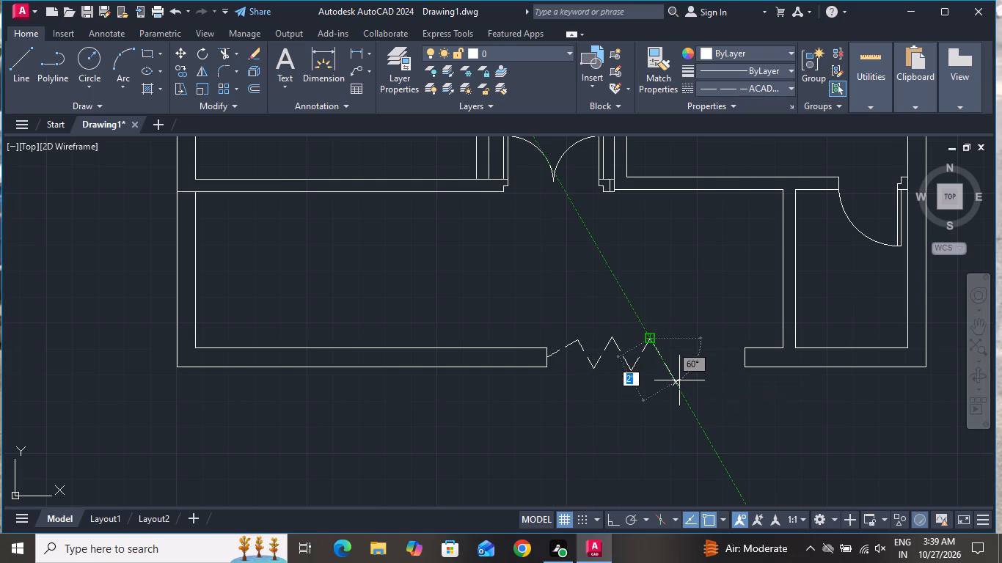
pyautogui.click(699, 353)
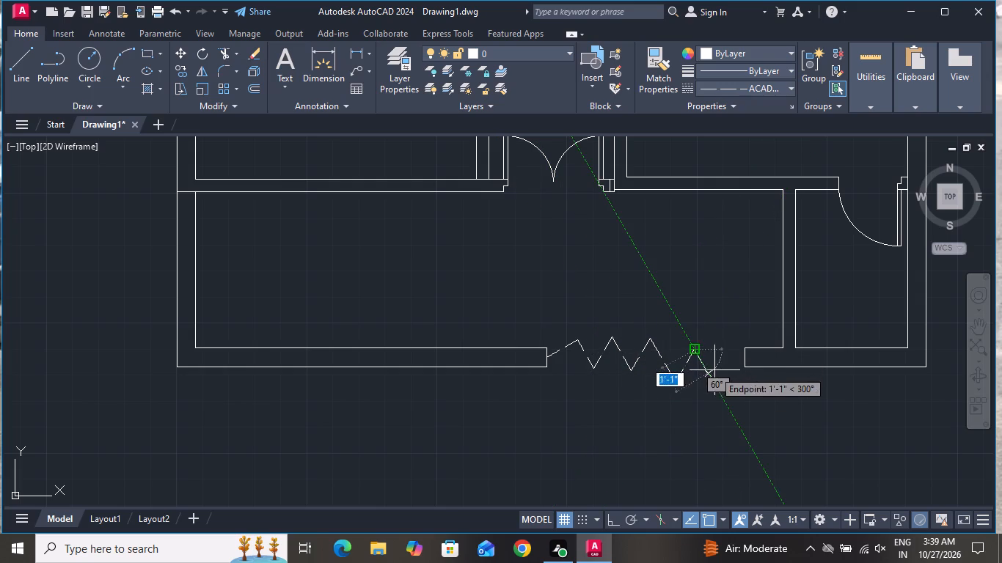
pyautogui.click(714, 370)
pyautogui.click(745, 354)
pyautogui.rightClick(745, 353)
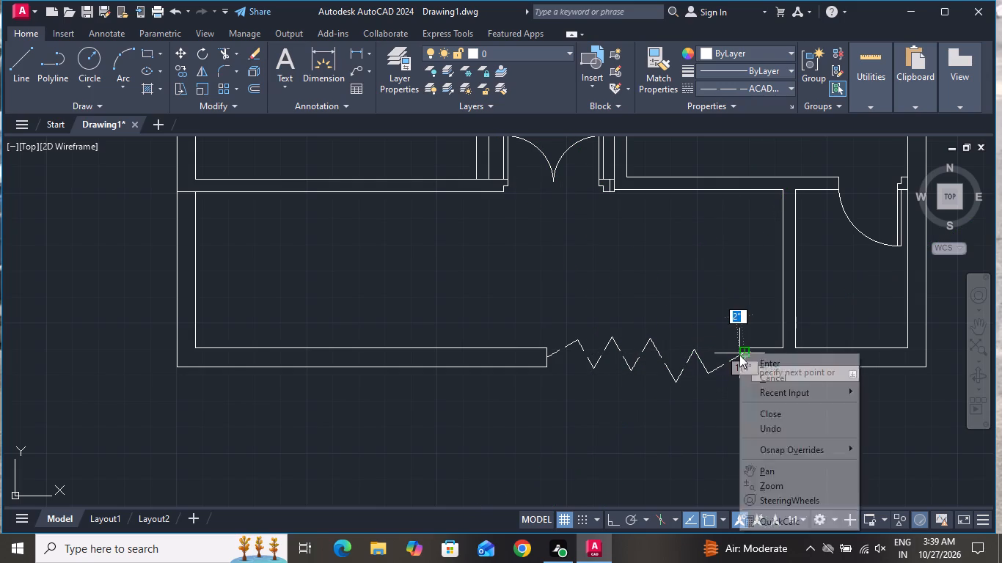
pyautogui.click(768, 383)
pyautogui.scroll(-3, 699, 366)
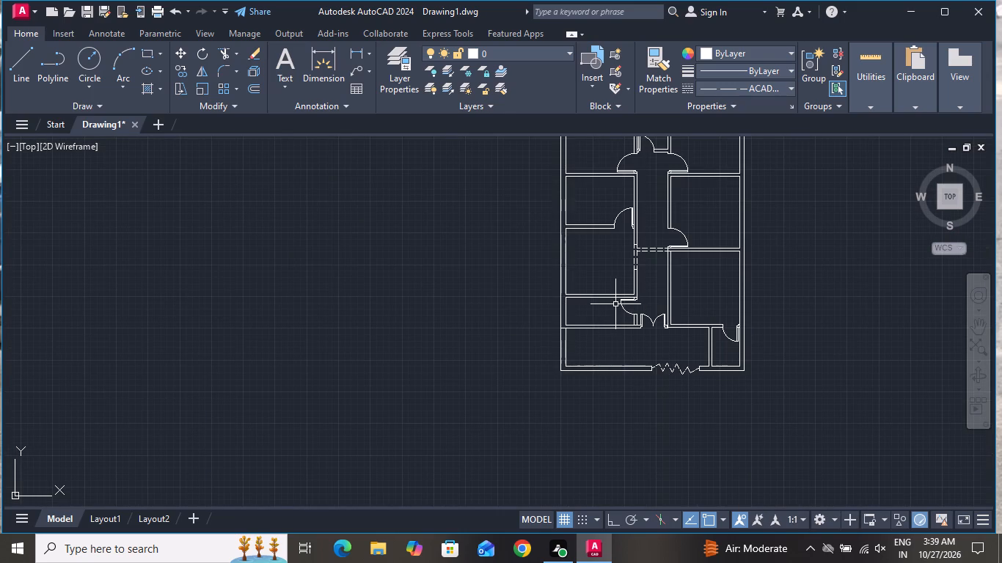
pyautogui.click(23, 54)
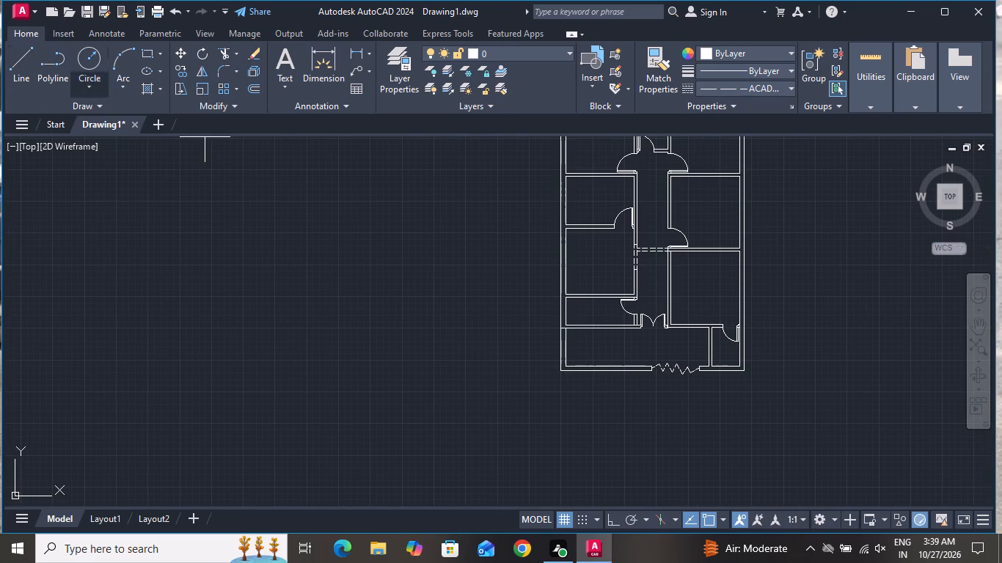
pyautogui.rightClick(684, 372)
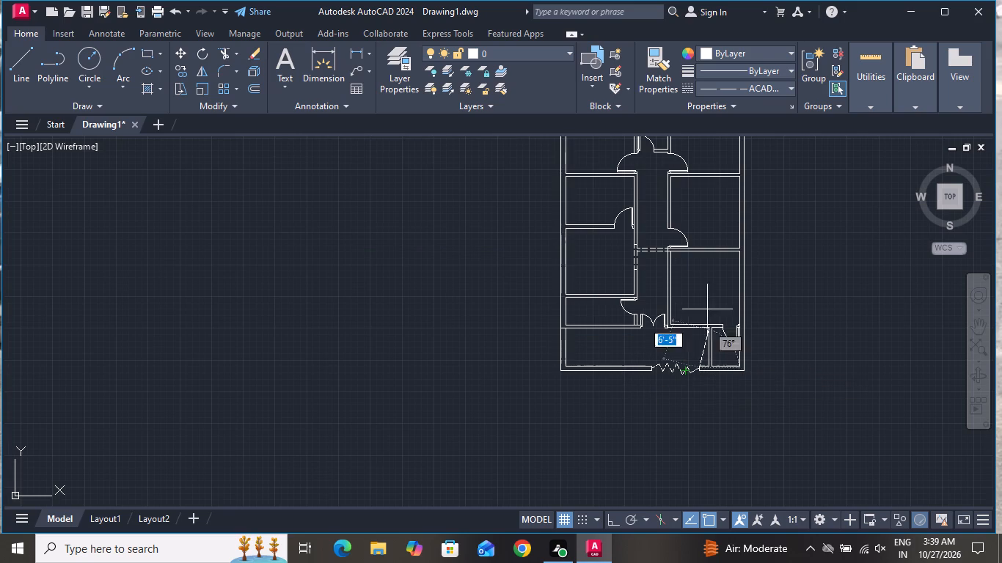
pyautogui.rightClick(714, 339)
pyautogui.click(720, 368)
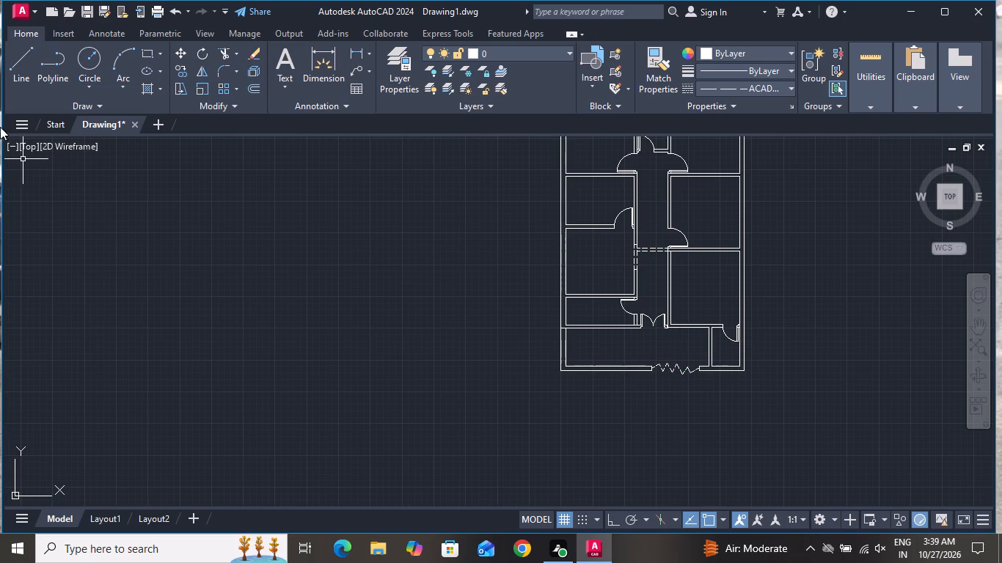
# Draw a short vertical line across the north outer wall from the midpoint of the northwest room's inner wall line to the outer face.
pyautogui.click(27, 61)
pyautogui.scroll(-3, 275, 370)
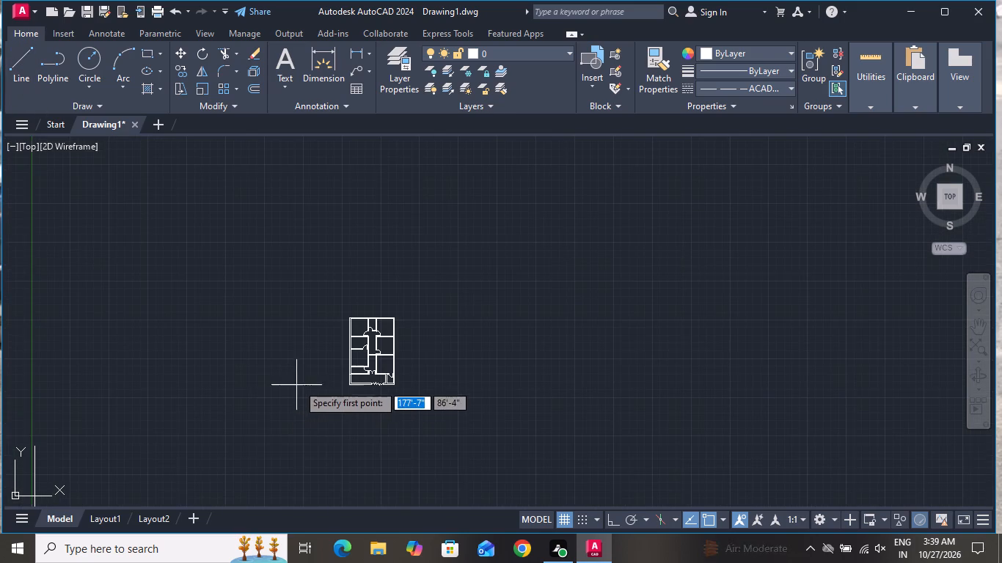
pyautogui.scroll(1, 362, 320)
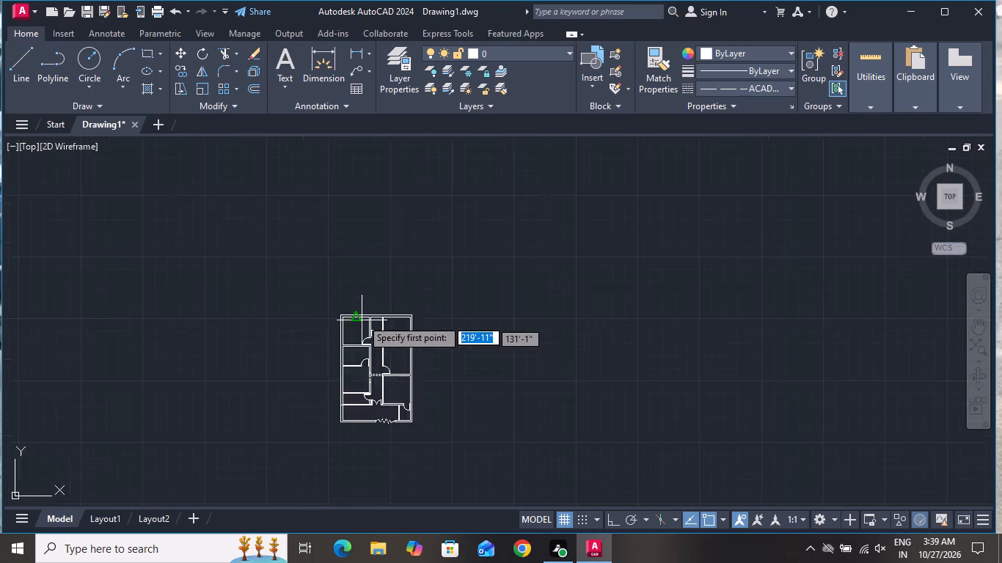
pyautogui.scroll(3, 362, 319)
pyautogui.scroll(-2, 375, 241)
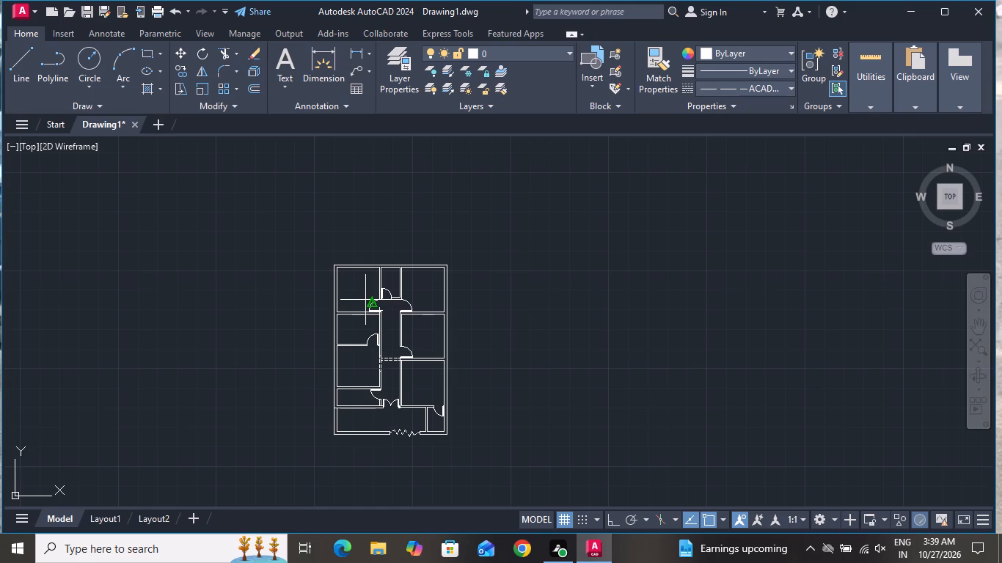
pyautogui.scroll(2, 361, 253)
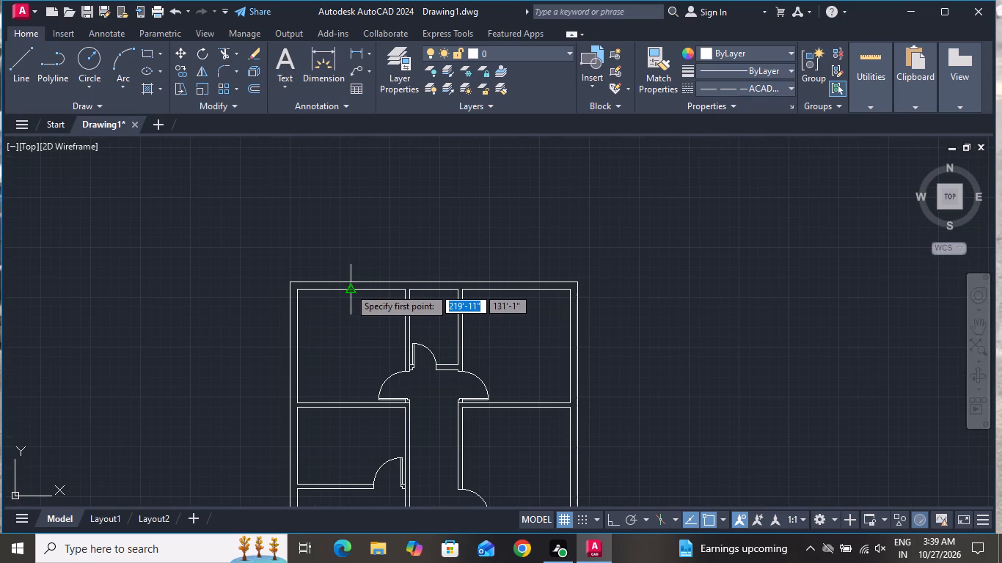
pyautogui.click(349, 287)
pyautogui.click(351, 279)
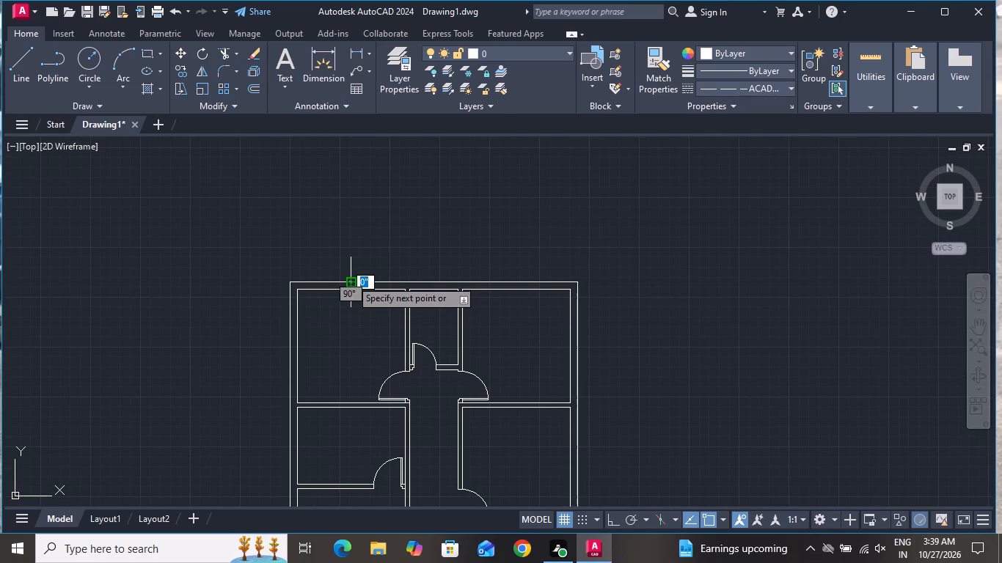
pyautogui.rightClick(351, 279)
pyautogui.click(369, 298)
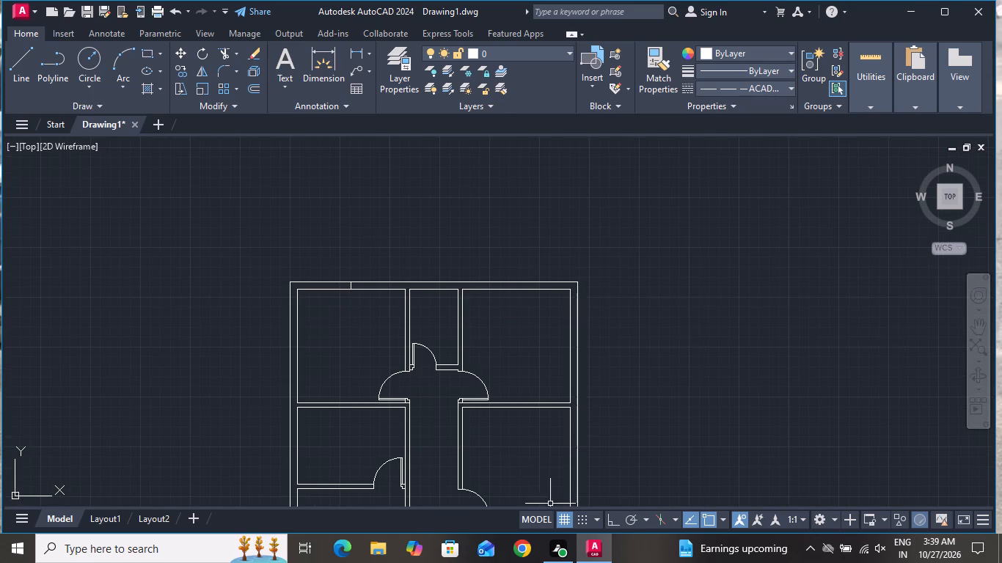
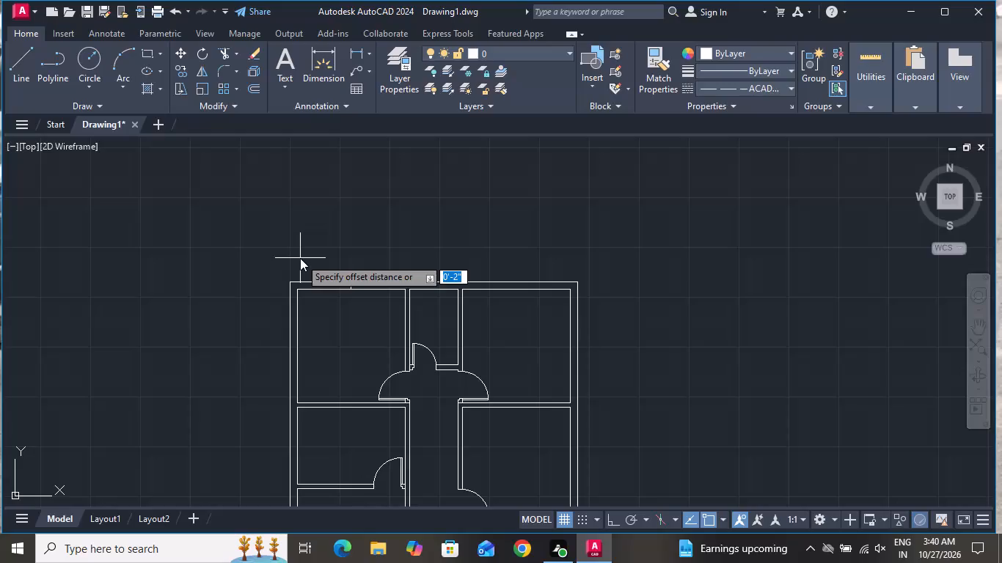
# Offset the short vertical line in the northwest room's north wall by 2' to both the east and west sides.
pyautogui.press("'")
pyautogui.press('Return')
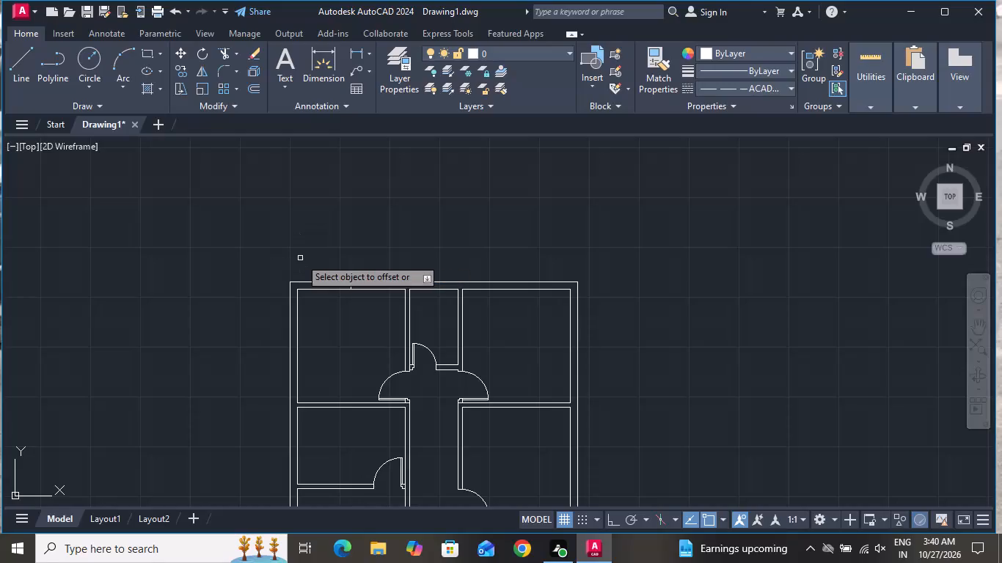
pyautogui.scroll(5, 345, 284)
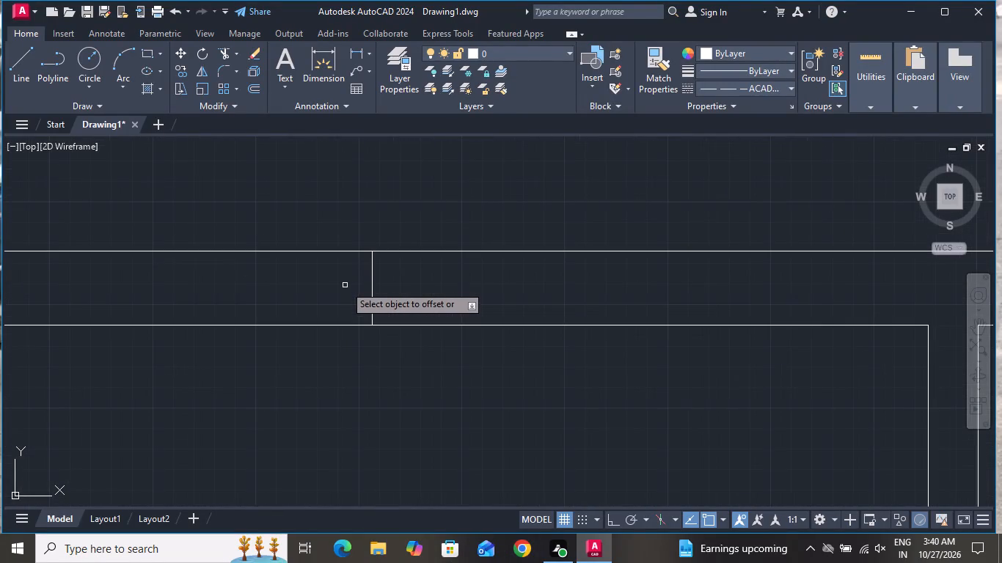
pyautogui.click(370, 276)
pyautogui.click(406, 276)
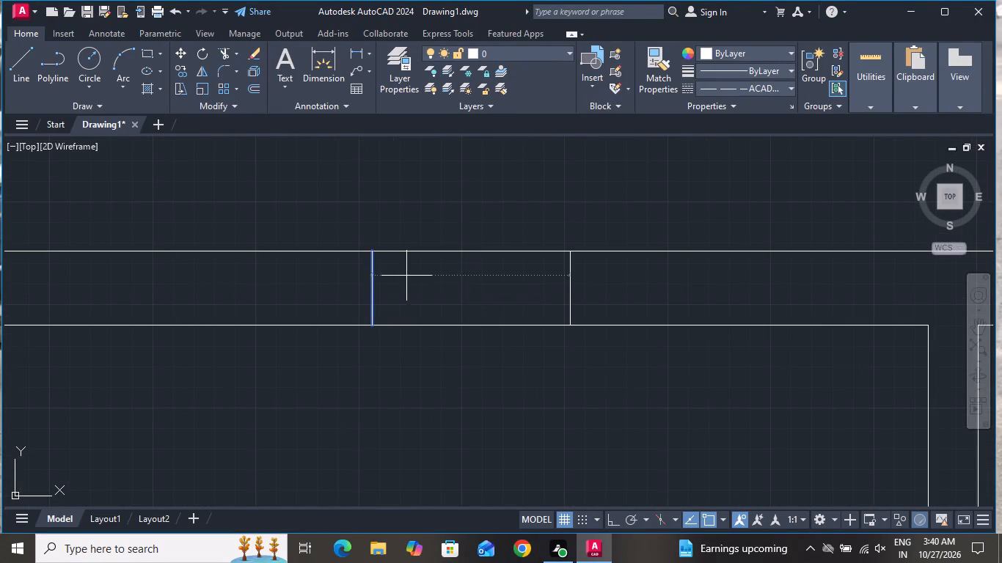
pyautogui.click(373, 279)
pyautogui.click(268, 276)
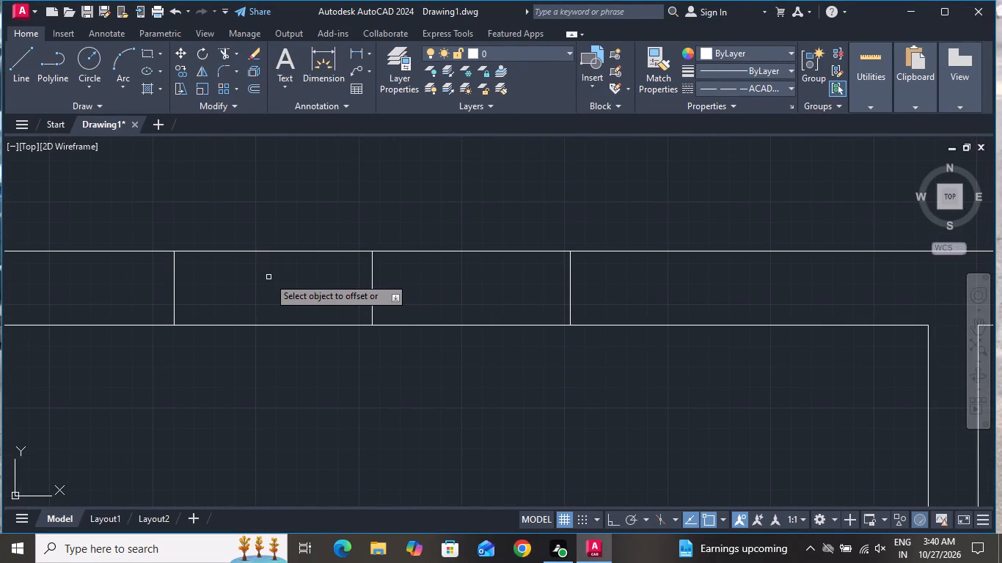
pyautogui.rightClick(268, 277)
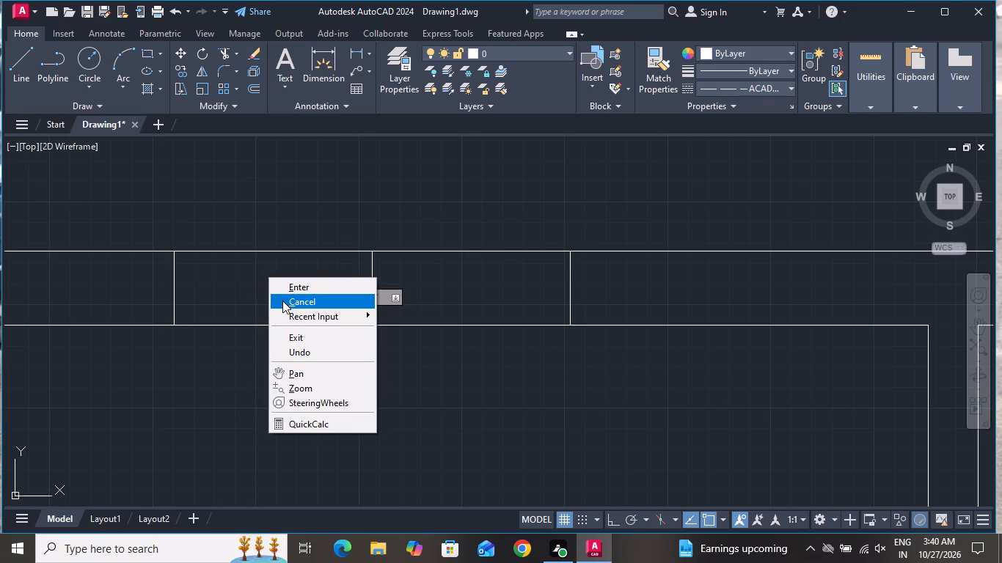
pyautogui.click(282, 301)
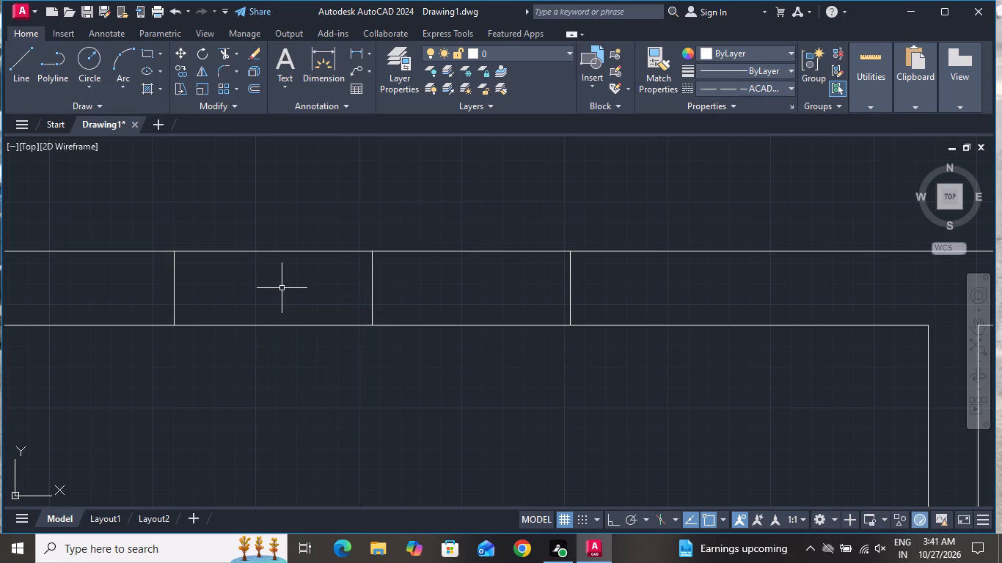
# Offset the two outer vertical lines 2" outward, one to the west and one to the east, to form the window jambs.
pyautogui.write('o')
pyautogui.press('space')
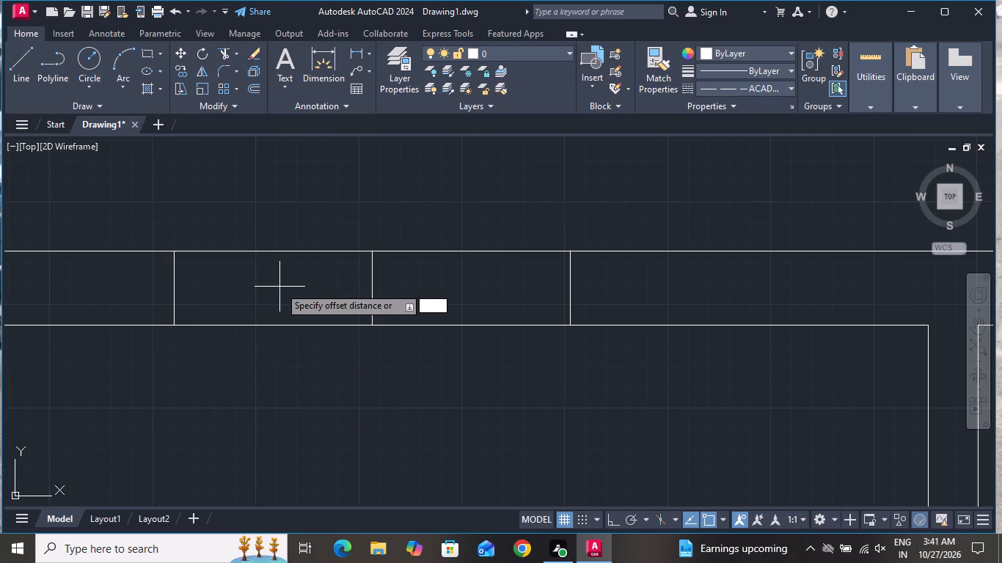
pyautogui.press('2')
pyautogui.hotkey('shift', '"')
pyautogui.press('Return')
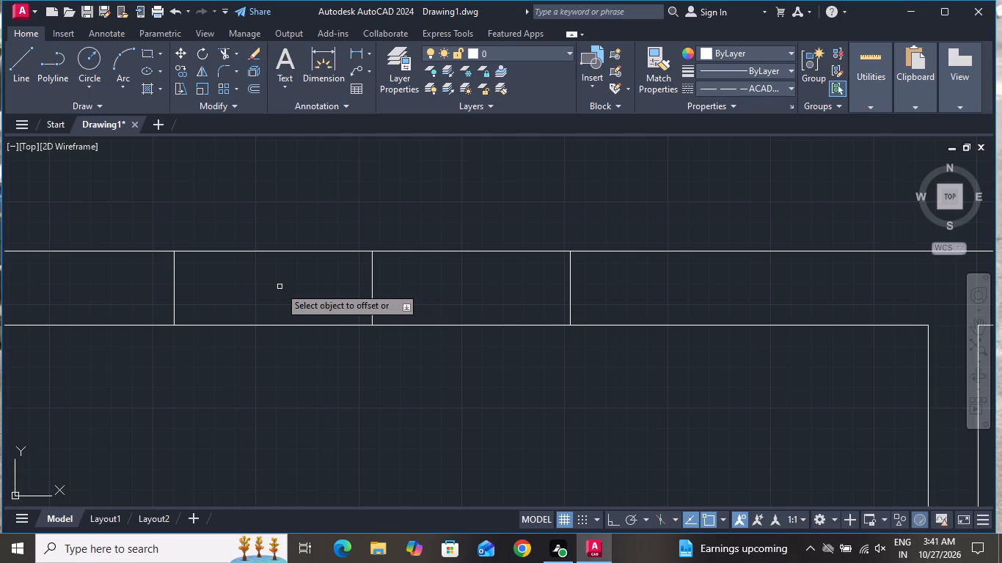
pyautogui.click(174, 281)
pyautogui.click(136, 284)
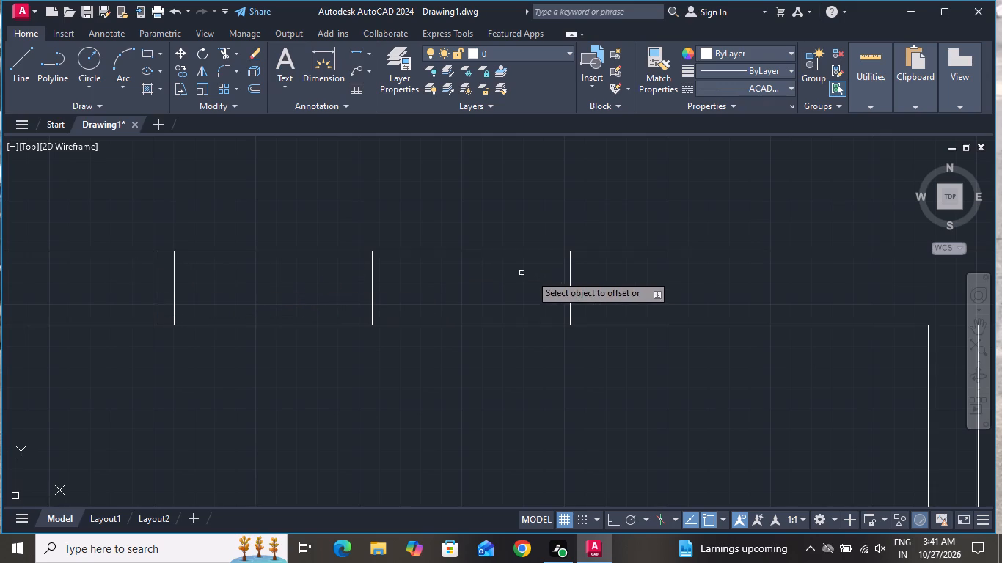
pyautogui.click(571, 271)
pyautogui.click(640, 282)
pyautogui.rightClick(637, 280)
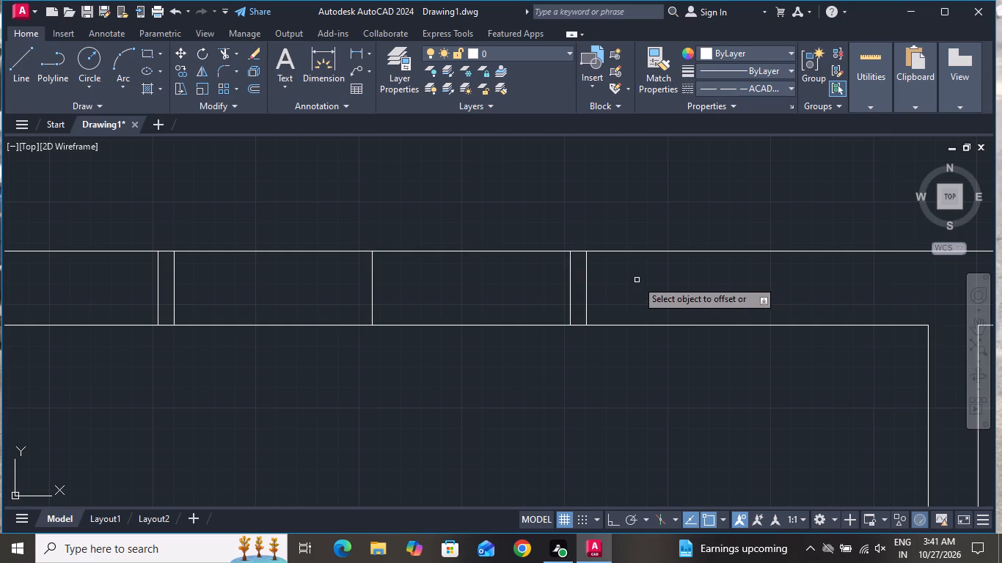
pyautogui.click(641, 298)
# Draw a 4' horizontal line between the midpoints of the two inner jamb lines in the northwest room's window.
pyautogui.click(14, 56)
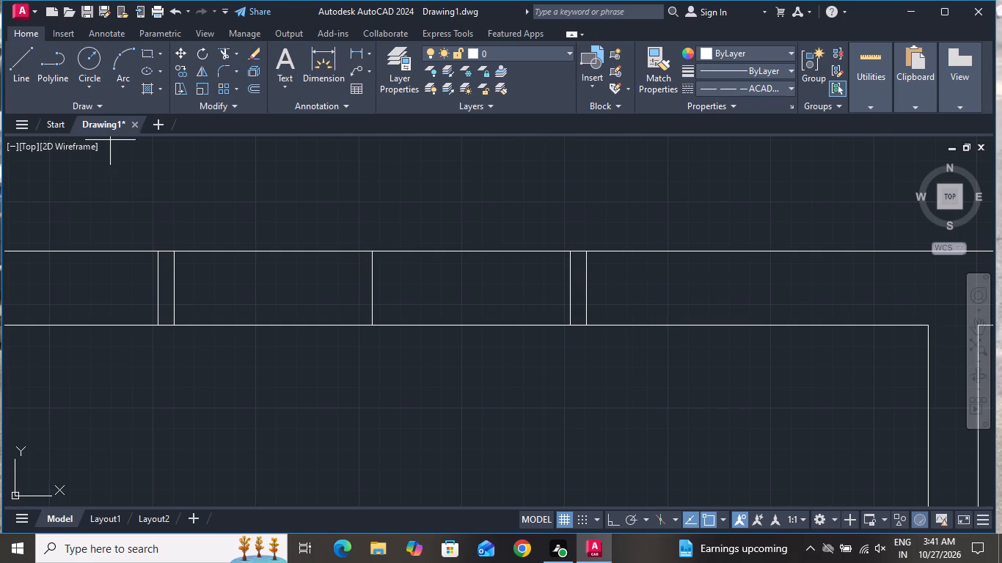
pyautogui.click(175, 287)
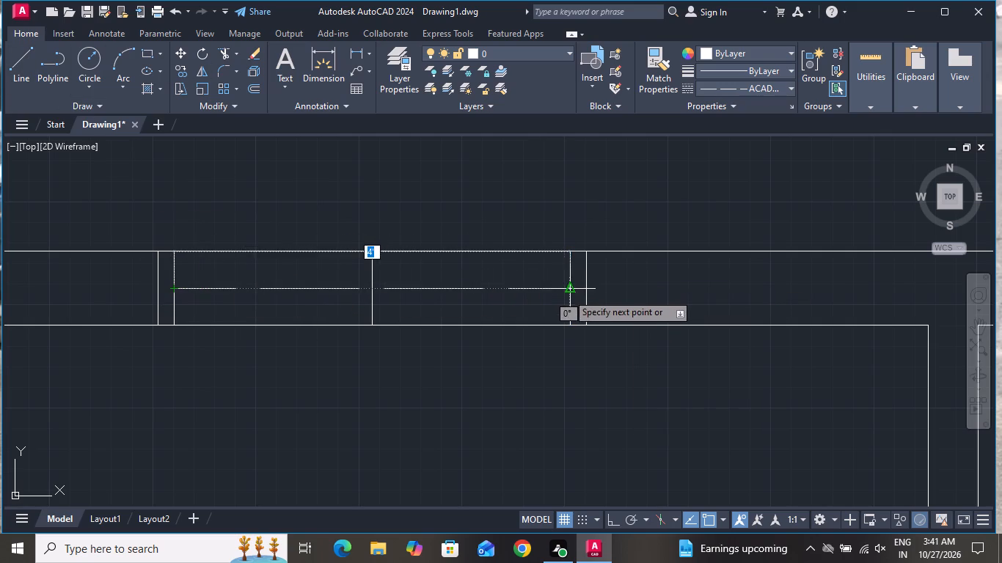
pyautogui.click(567, 288)
pyautogui.rightClick(567, 288)
pyautogui.click(567, 288)
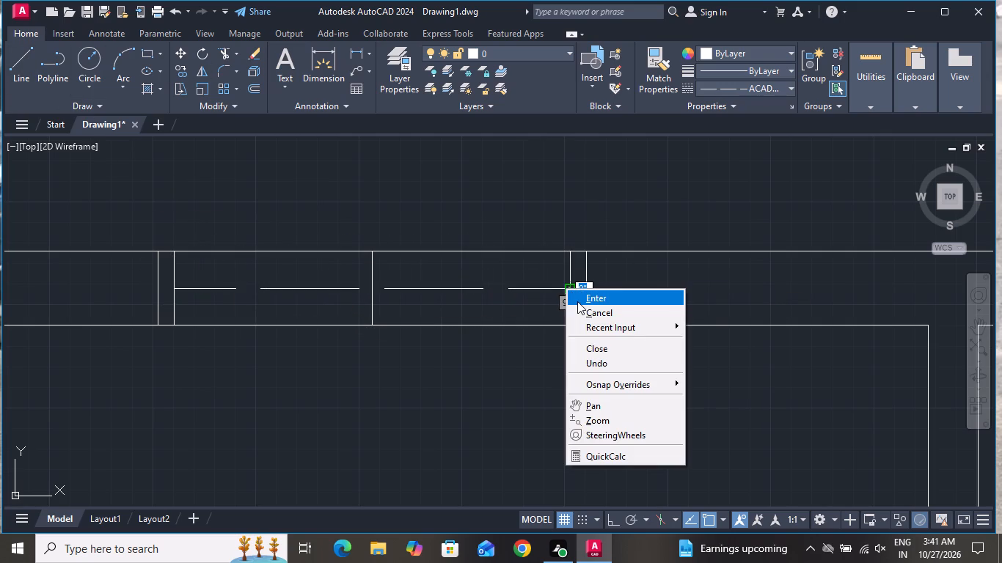
pyautogui.moveTo(579, 312); pyautogui.dragTo(578, 328, button='right')
pyautogui.click(580, 314)
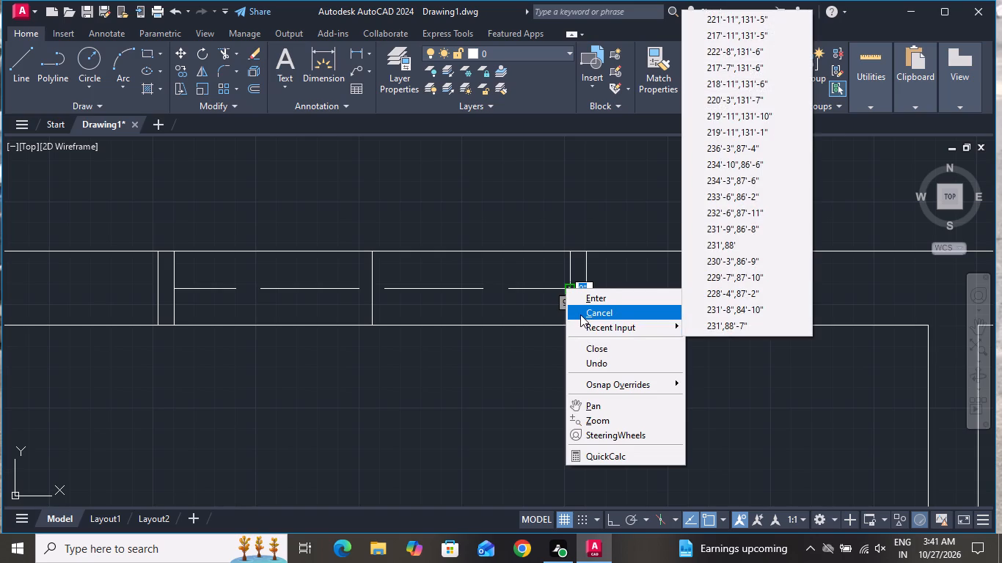
# Change the linetype of the window's horizontal line to ByLayer.
pyautogui.scroll(1, 513, 295)
pyautogui.click(516, 276)
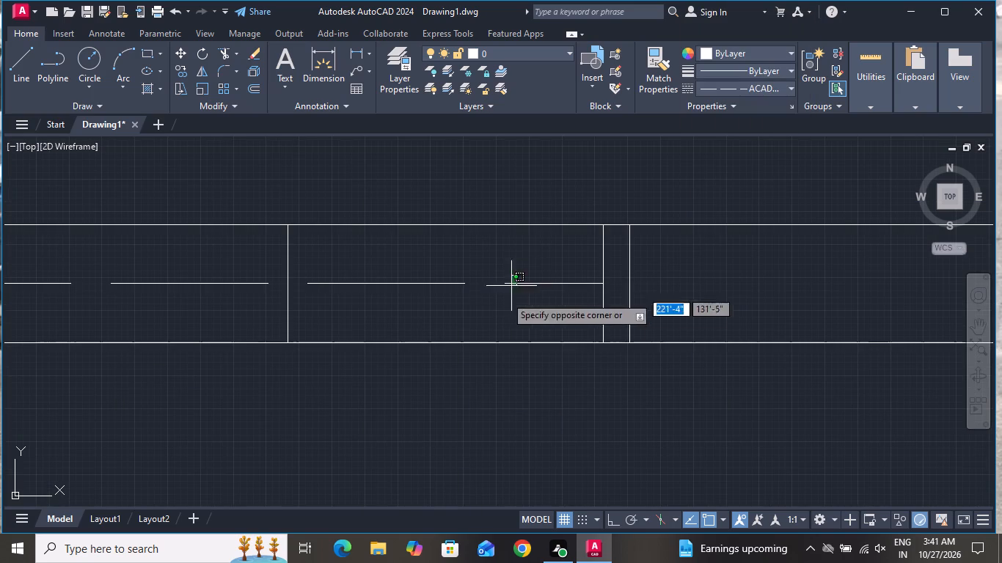
pyautogui.click(502, 301)
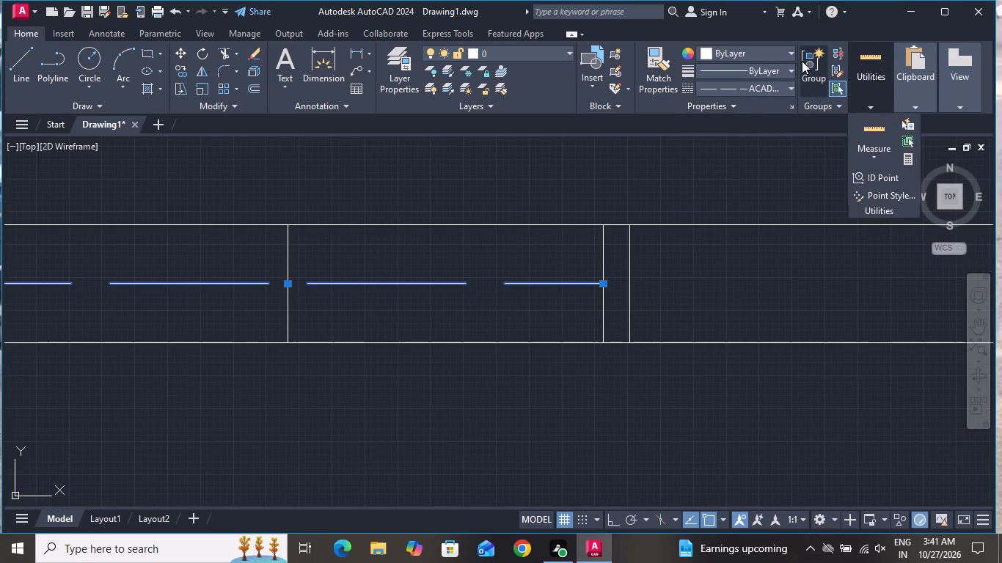
pyautogui.click(735, 87)
pyautogui.click(733, 98)
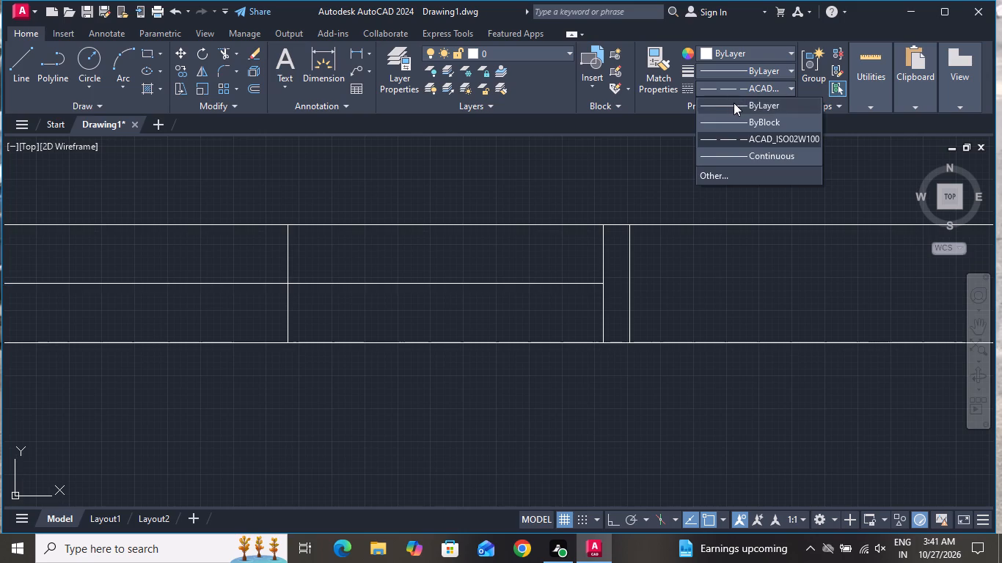
pyautogui.click(734, 103)
# Offset the window's horizontal line 1" south, and offset the resulting line another 1" south.
pyautogui.scroll(-1, 443, 226)
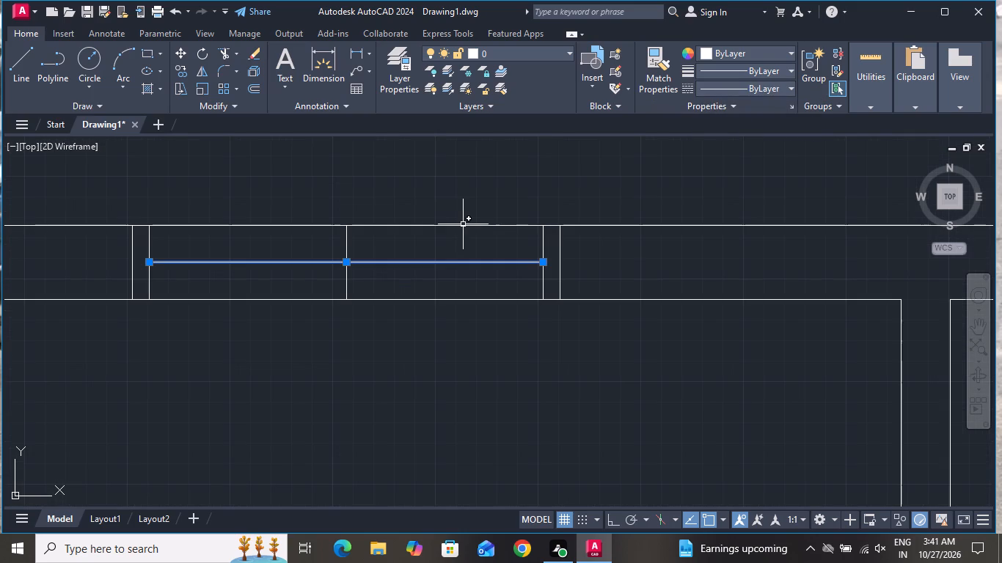
pyautogui.scroll(-1, 473, 229)
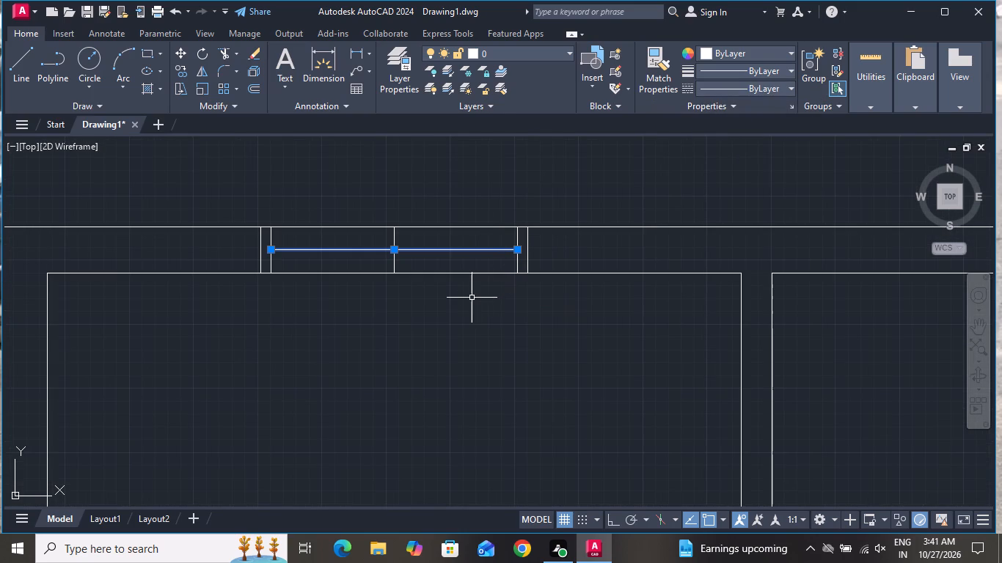
pyautogui.write('o')
pyautogui.press('space')
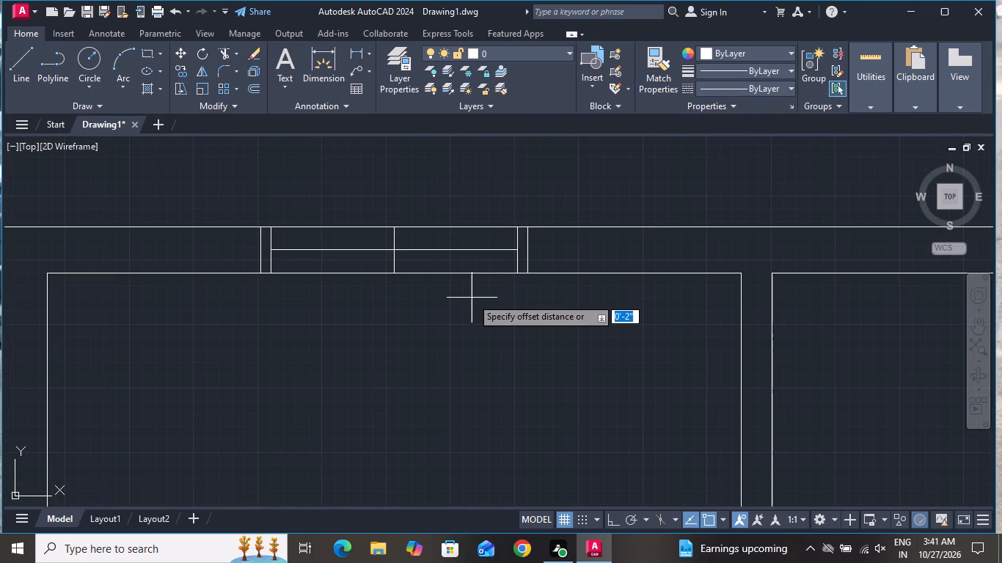
pyautogui.press('2')
pyautogui.press('BackSpace')
pyautogui.press('1')
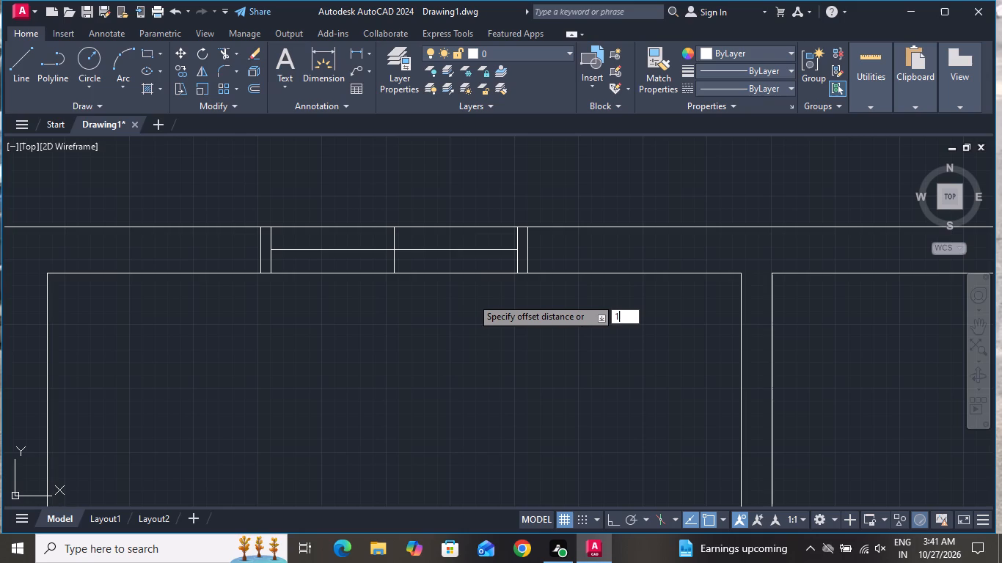
pyautogui.hotkey('shift', '"')
pyautogui.press('Return')
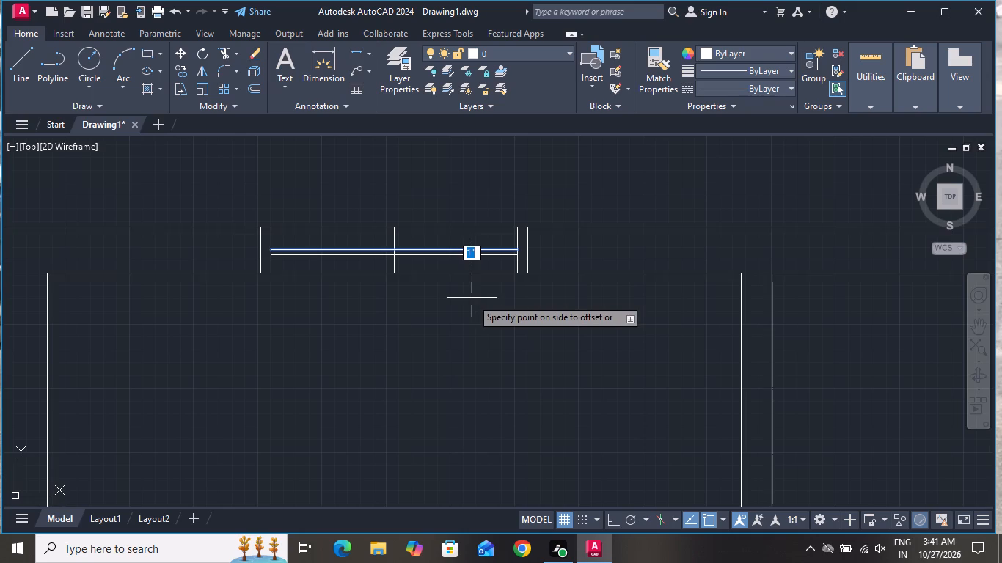
pyautogui.click(478, 262)
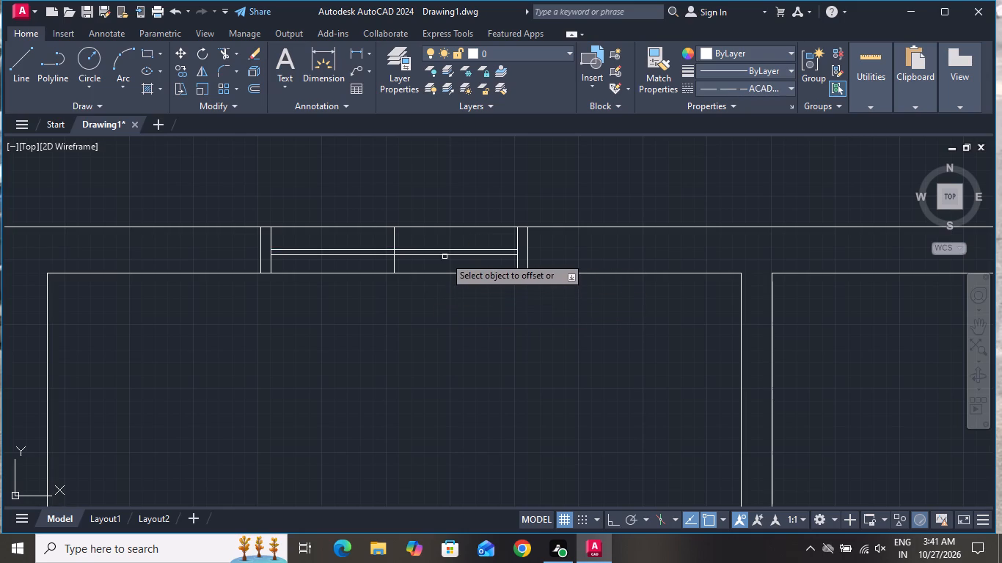
pyautogui.click(446, 254)
pyautogui.click(446, 271)
pyautogui.rightClick(446, 271)
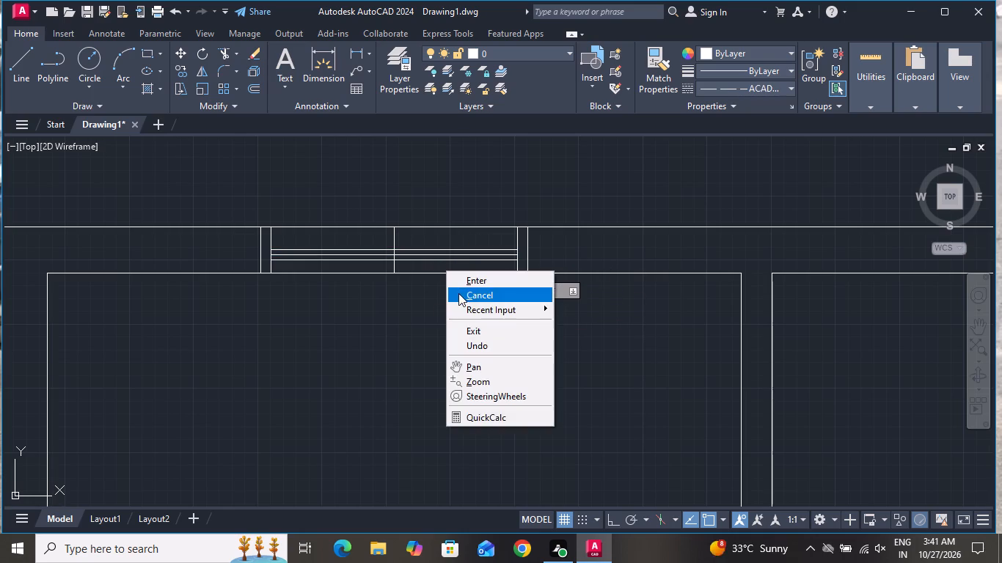
pyautogui.click(458, 293)
# Delete the vertical centre line and the middle of the three horizontal lines in the northwest room's window.
pyautogui.scroll(5, 391, 242)
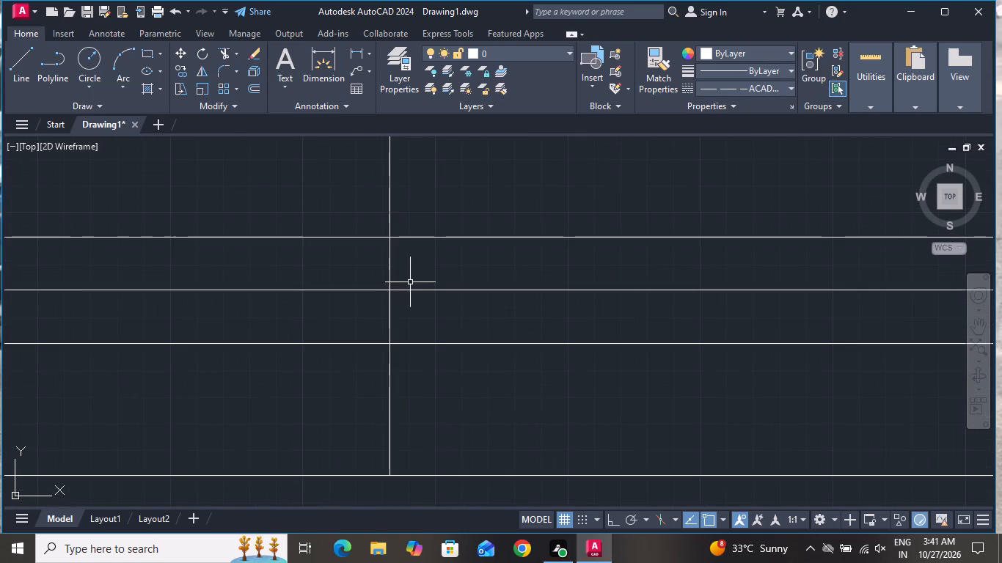
pyautogui.click(423, 272)
pyautogui.click(359, 314)
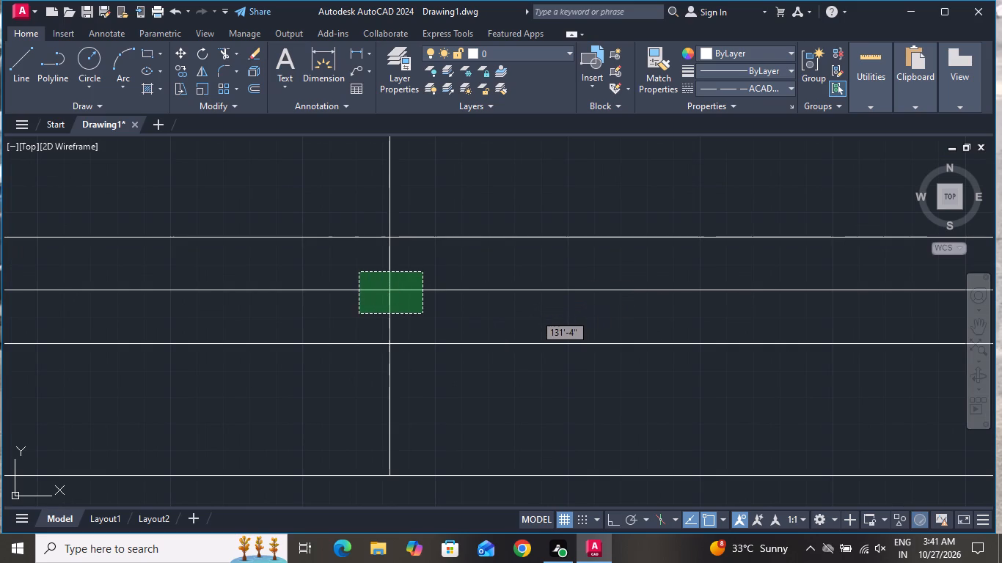
pyautogui.press('Delete')
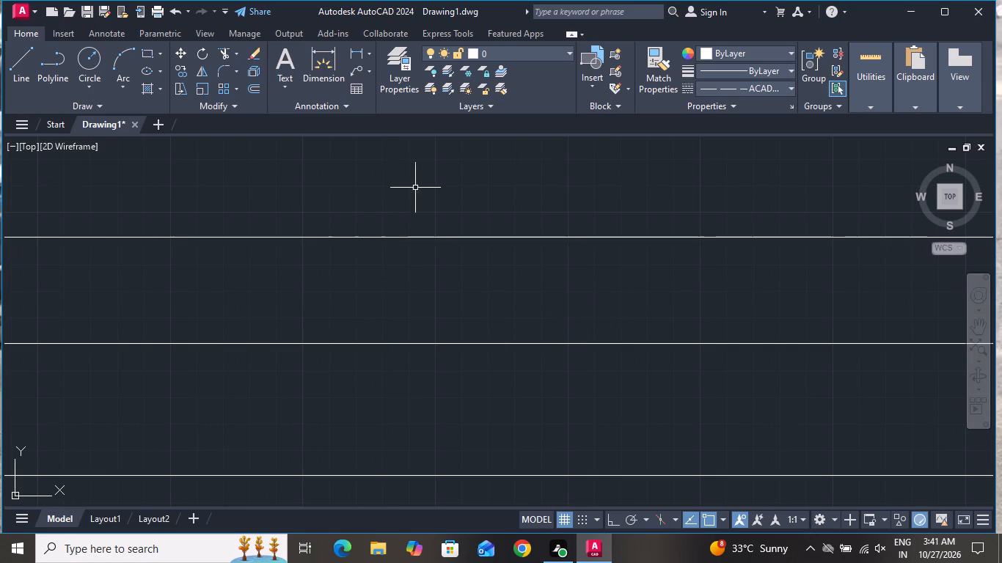
# Draw a vertical line across the north outer wall from the midpoint of the small middle room's inner wall line to the outer face.
pyautogui.scroll(-7, 503, 191)
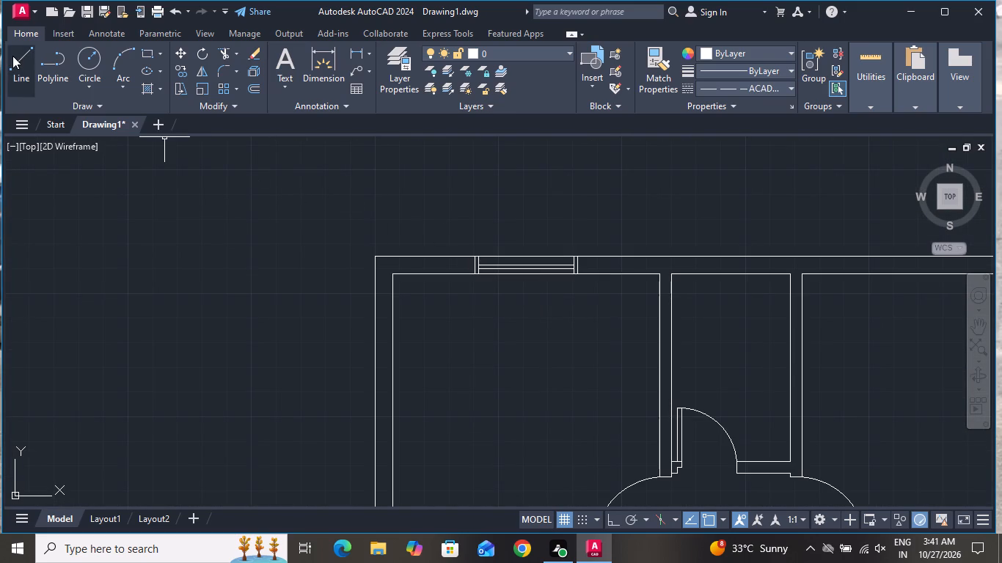
pyautogui.click(16, 53)
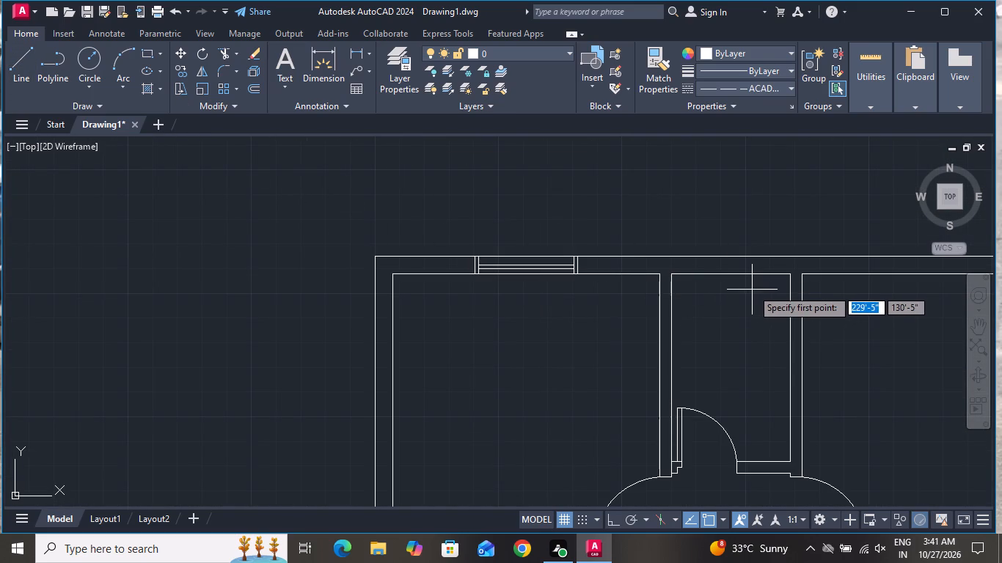
pyautogui.scroll(2, 758, 290)
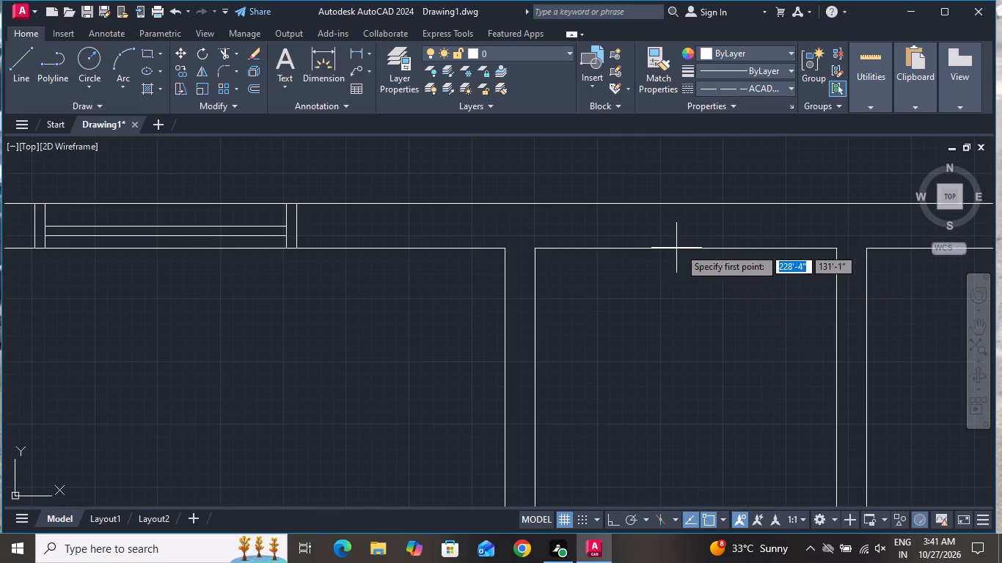
pyautogui.click(684, 248)
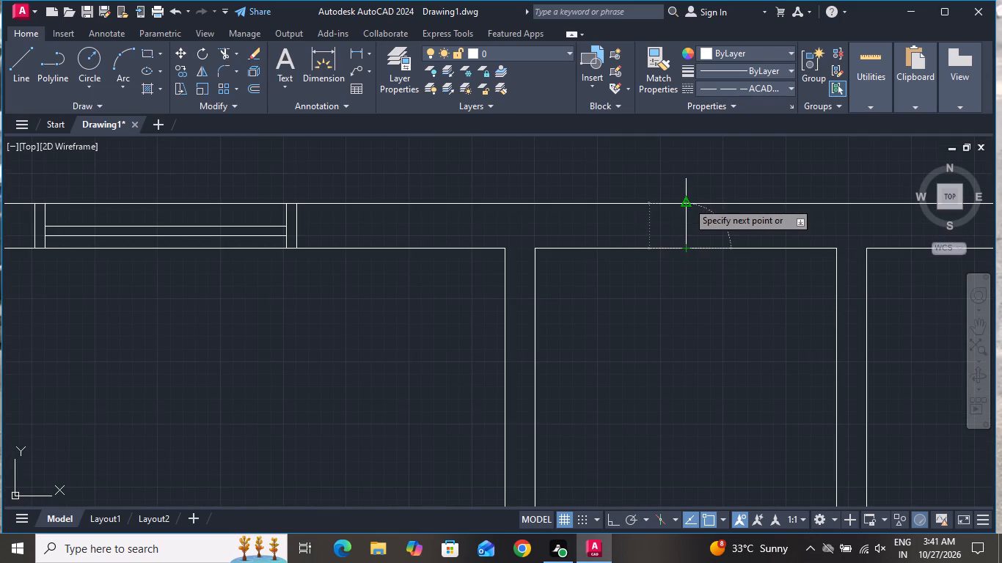
pyautogui.click(687, 202)
pyautogui.rightClick(687, 202)
pyautogui.click(708, 227)
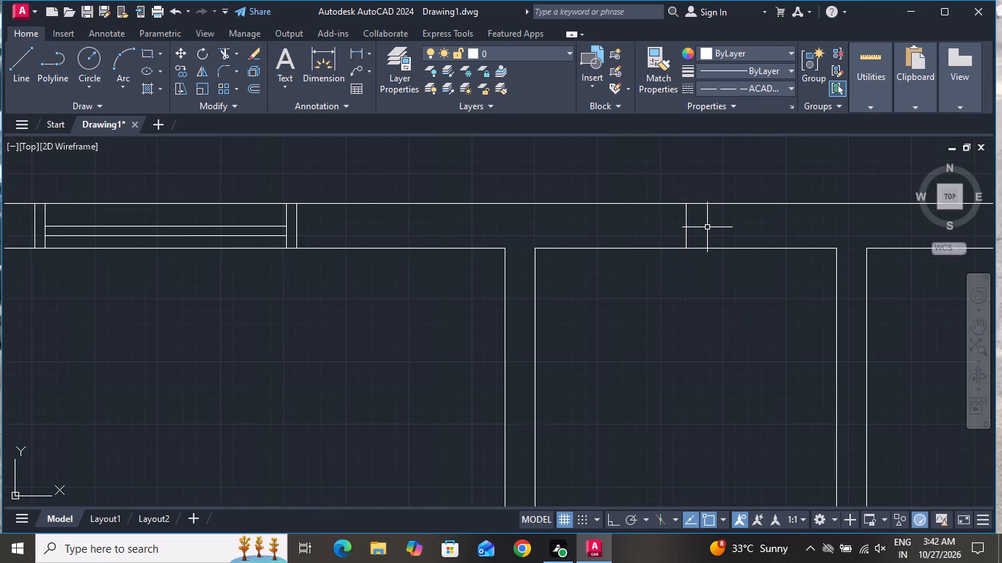
# Offset the vertical centre line in the middle room's north wall 1' to the west and 1' to the east.
pyautogui.write('o')
pyautogui.press('space')
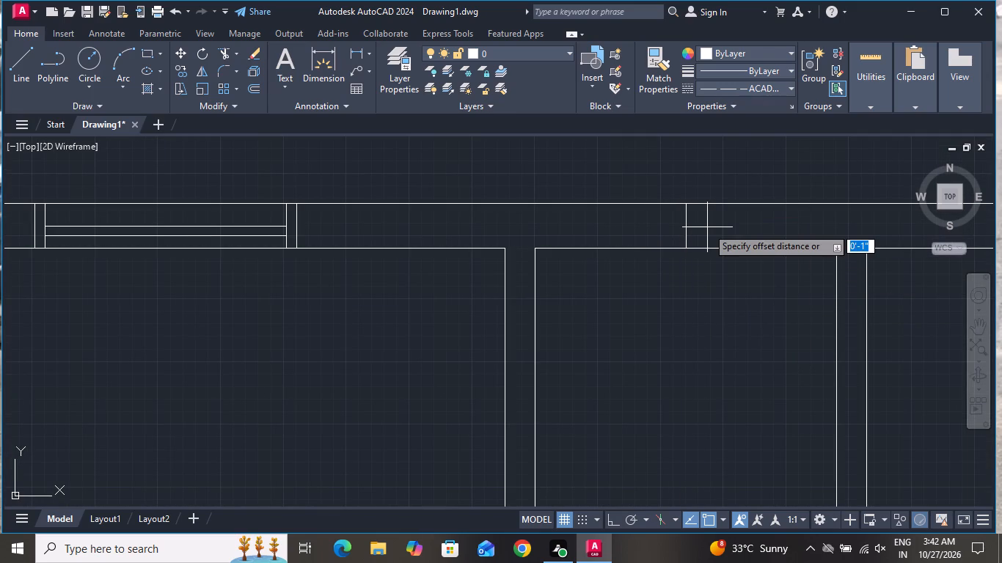
pyautogui.press('2')
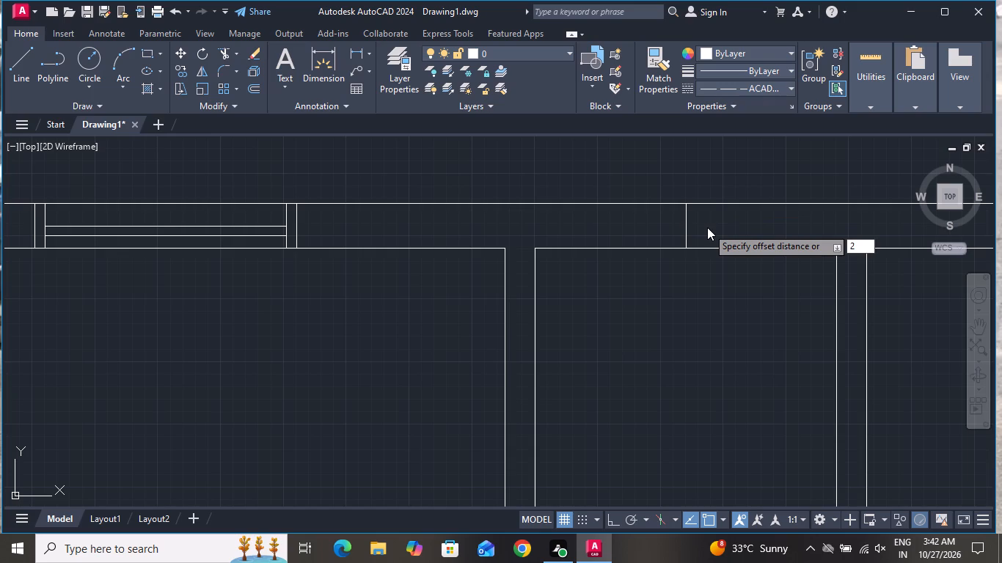
pyautogui.press('BackSpace')
pyautogui.press('1')
pyautogui.press("'")
pyautogui.press('Return')
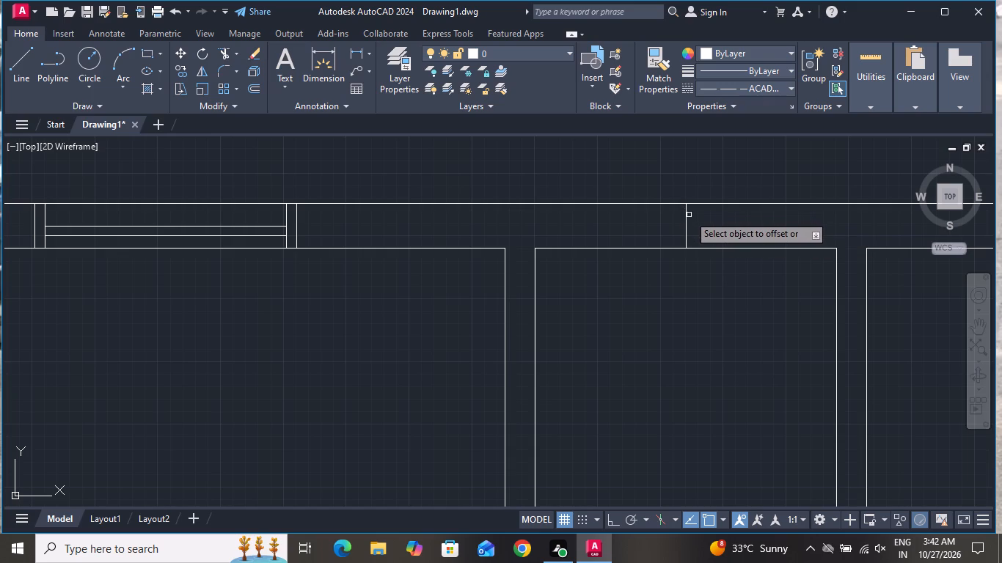
pyautogui.click(692, 215)
pyautogui.click(687, 219)
pyautogui.click(612, 240)
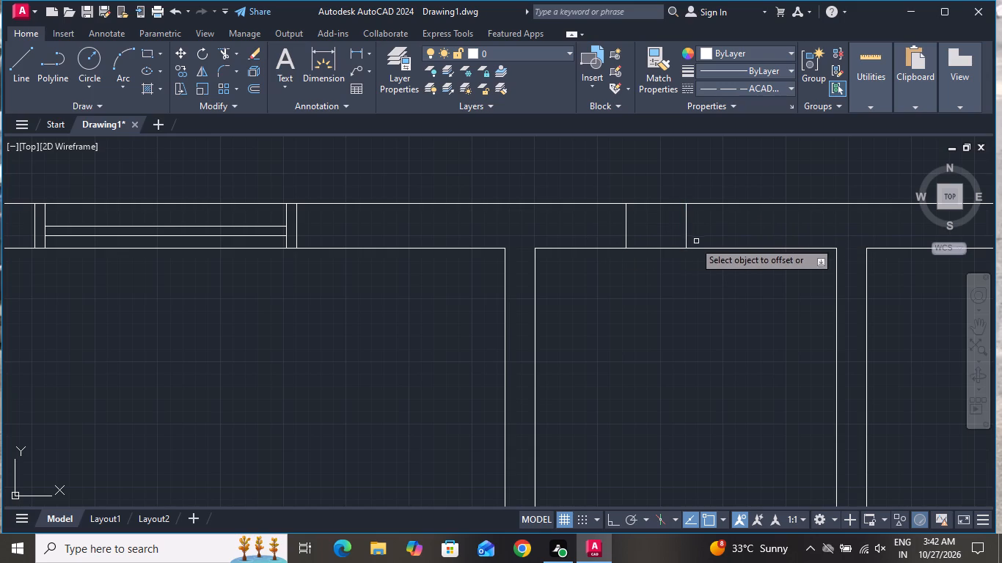
pyautogui.click(685, 242)
pyautogui.click(725, 237)
pyautogui.rightClick(726, 237)
pyautogui.click(735, 256)
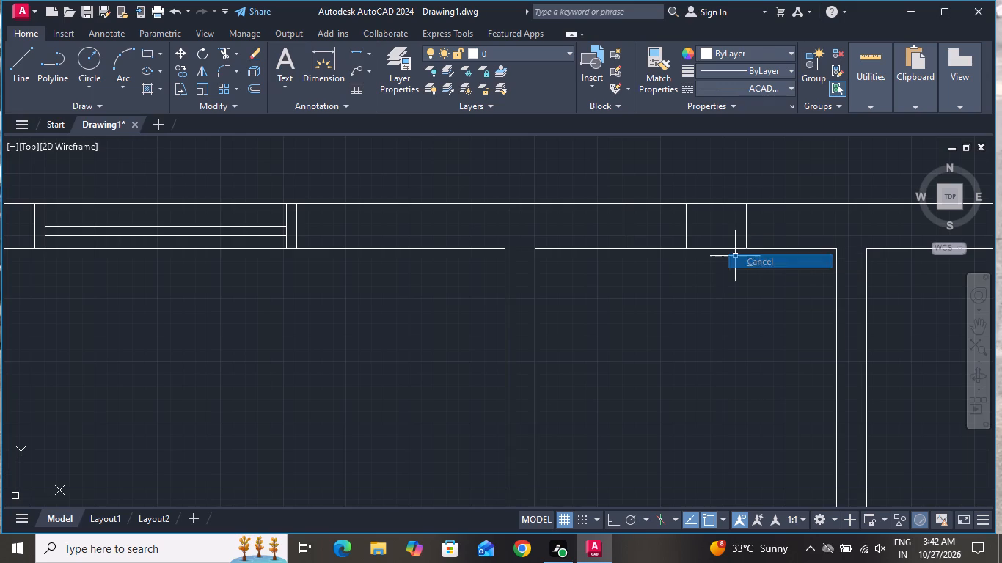
# Offset the middle room window's two side lines 2" outward, one to the east and one to the west.
pyautogui.write('o')
pyautogui.press('space')
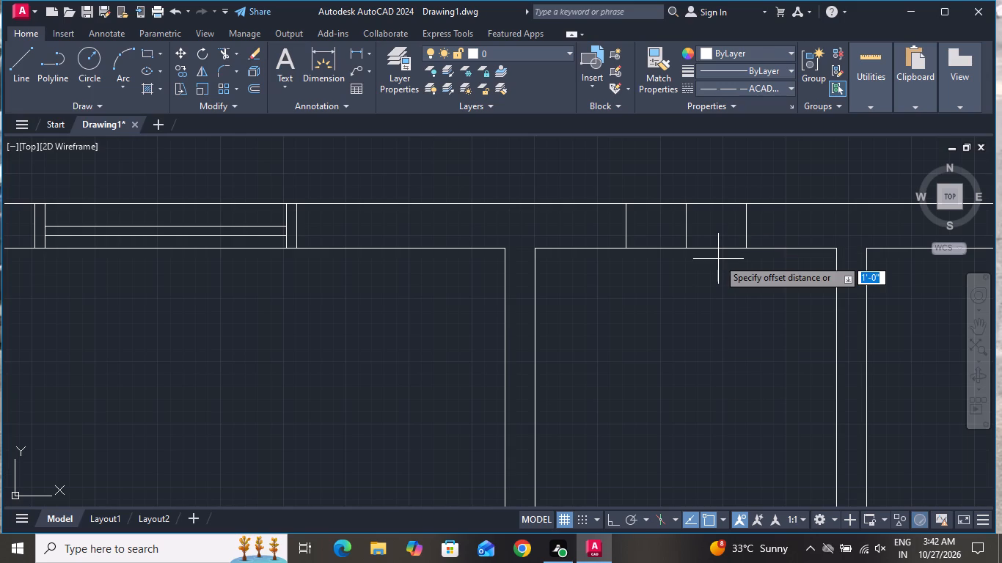
pyautogui.press('2')
pyautogui.hotkey('shift', '"')
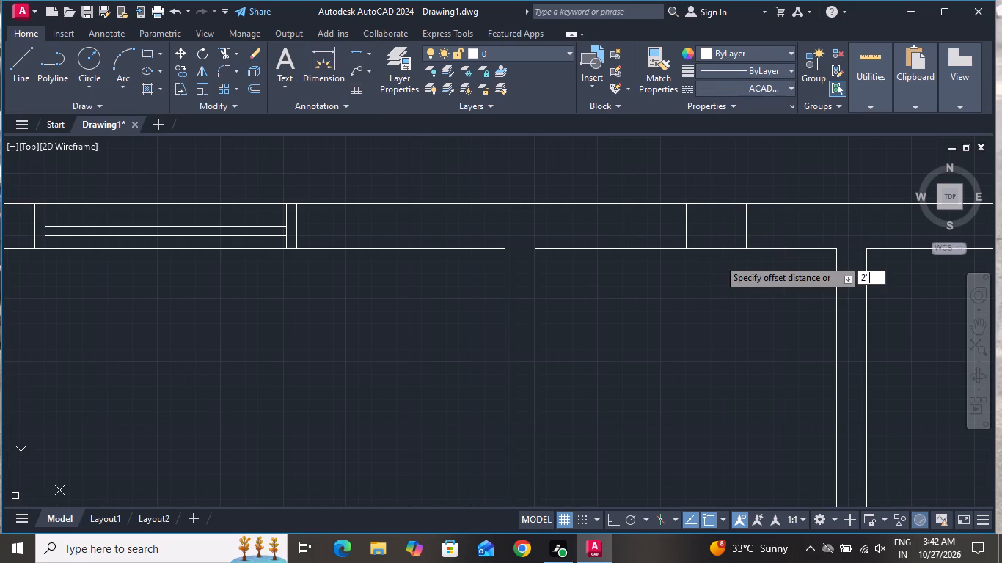
pyautogui.press('Return')
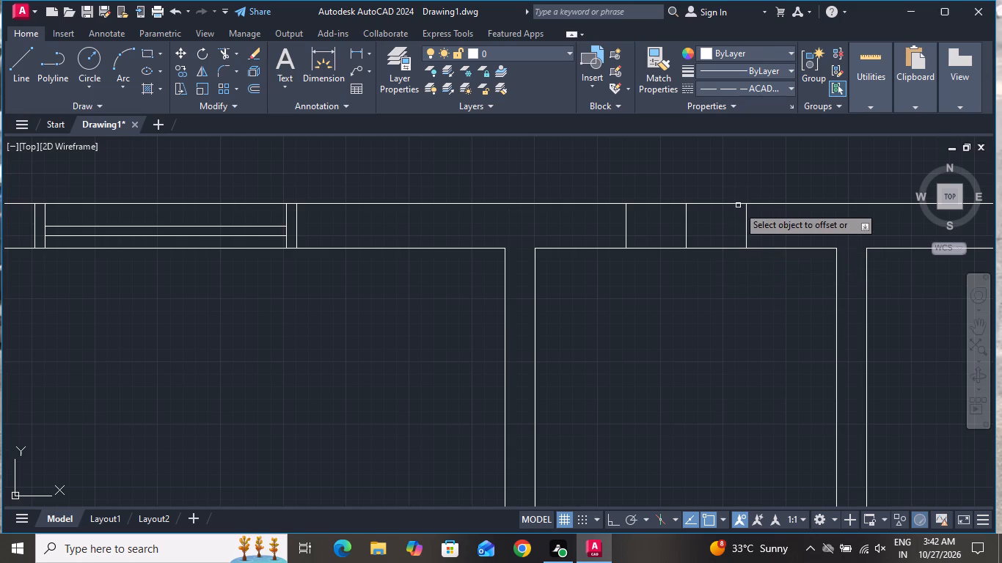
pyautogui.click(744, 218)
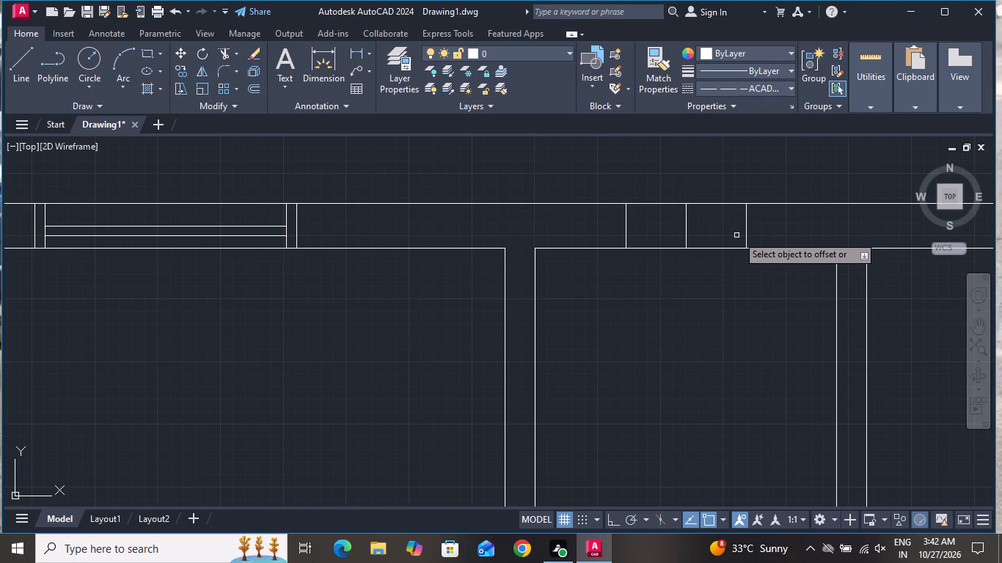
pyautogui.click(747, 230)
pyautogui.click(774, 227)
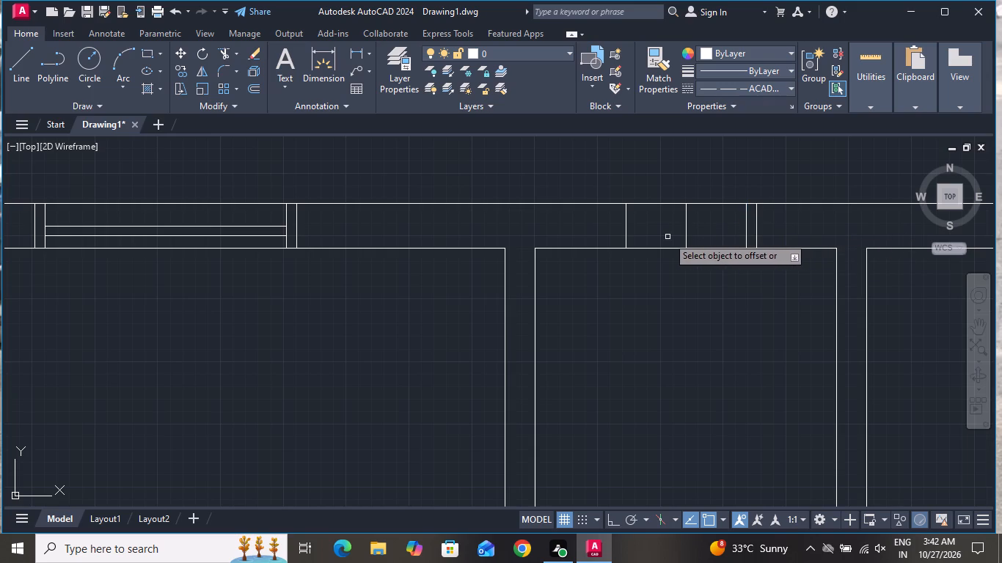
pyautogui.click(628, 232)
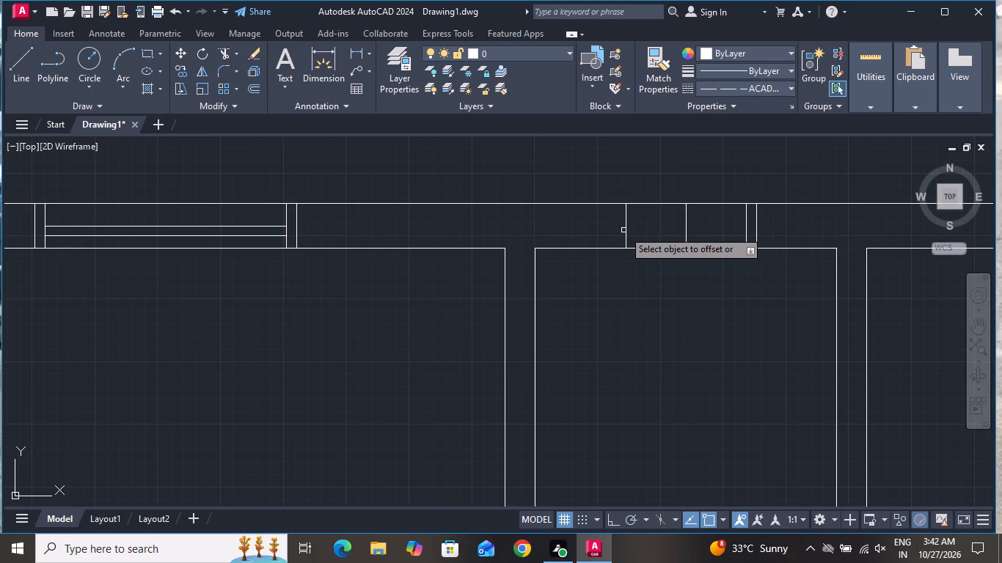
pyautogui.click(628, 228)
pyautogui.click(611, 230)
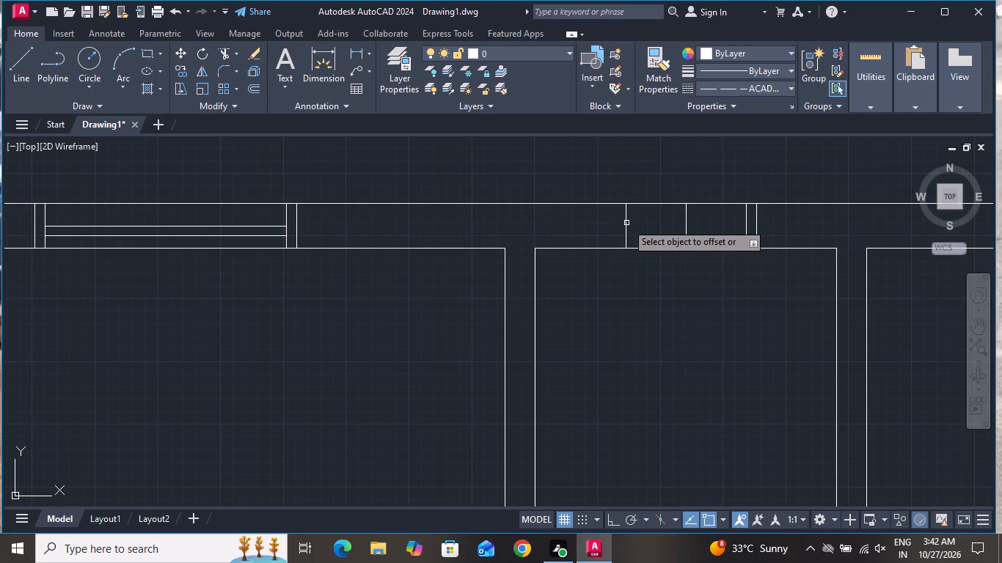
pyautogui.click(626, 223)
pyautogui.click(568, 223)
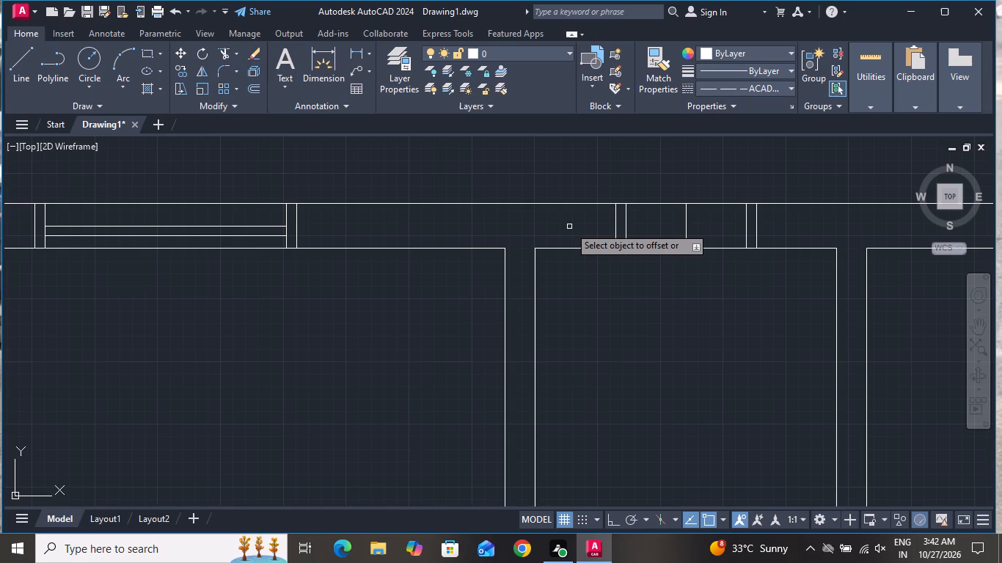
pyautogui.rightClick(569, 227)
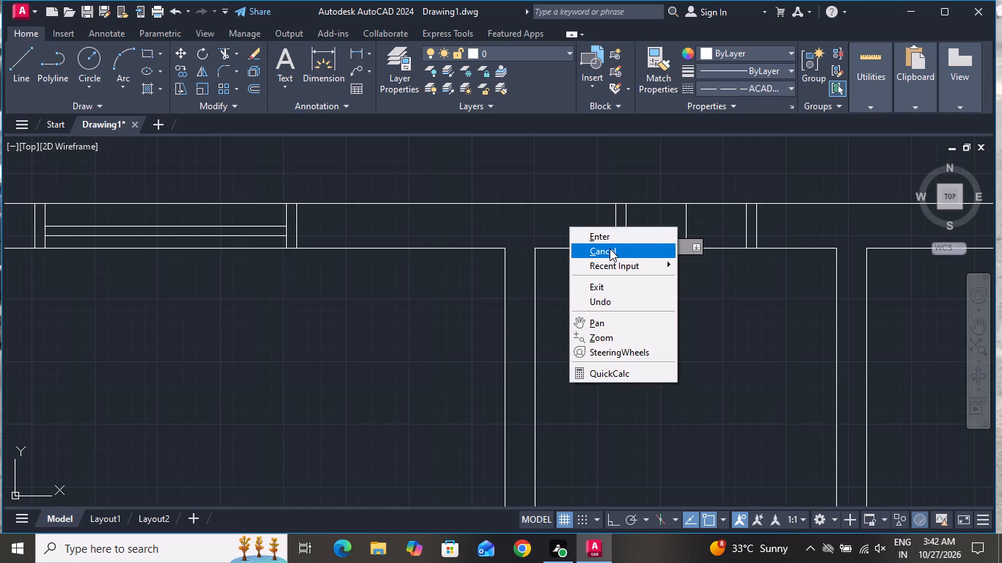
pyautogui.click(610, 248)
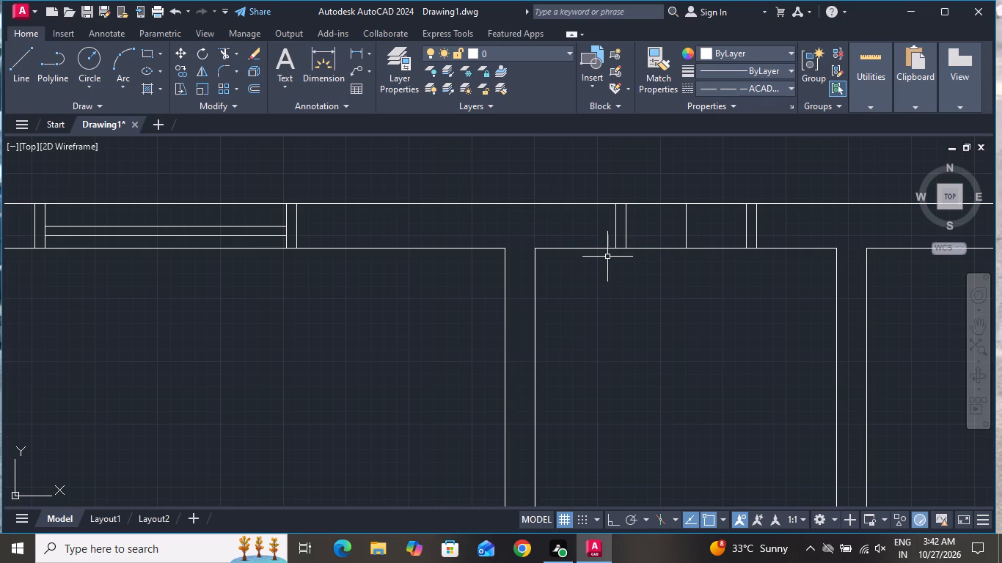
# Draw a 2' horizontal line between the midpoints of the middle room window's two inner side lines.
pyautogui.click(26, 58)
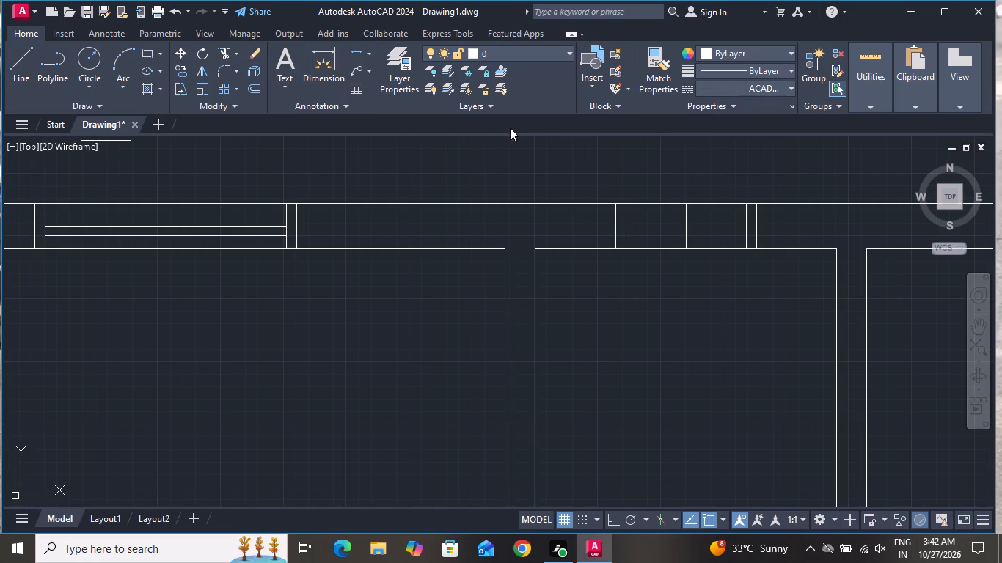
pyautogui.click(630, 225)
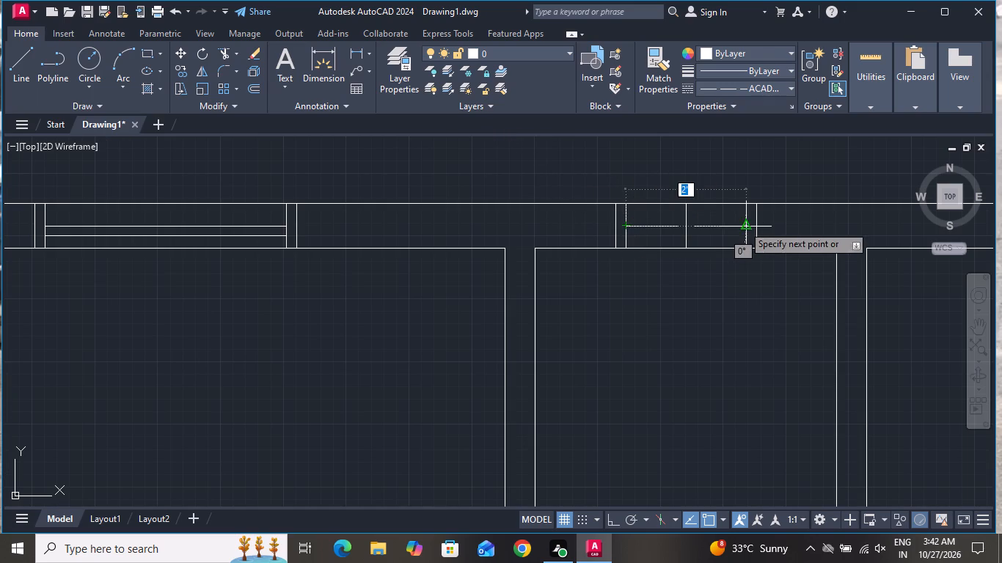
pyautogui.click(743, 225)
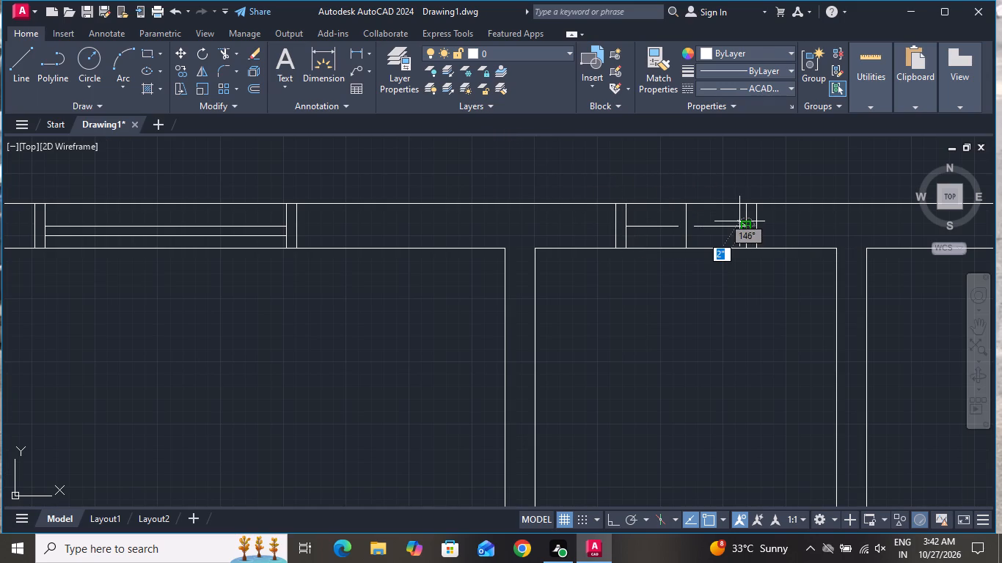
pyautogui.rightClick(740, 214)
pyautogui.click(769, 245)
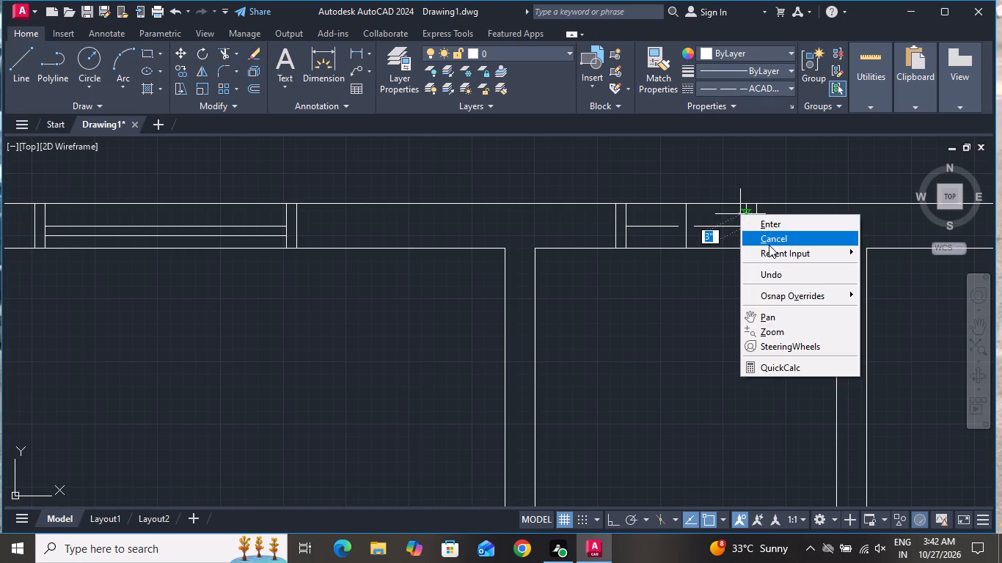
# Change the linetype of the middle room window's horizontal line to ByLayer.
pyautogui.click(730, 218)
pyautogui.click(727, 234)
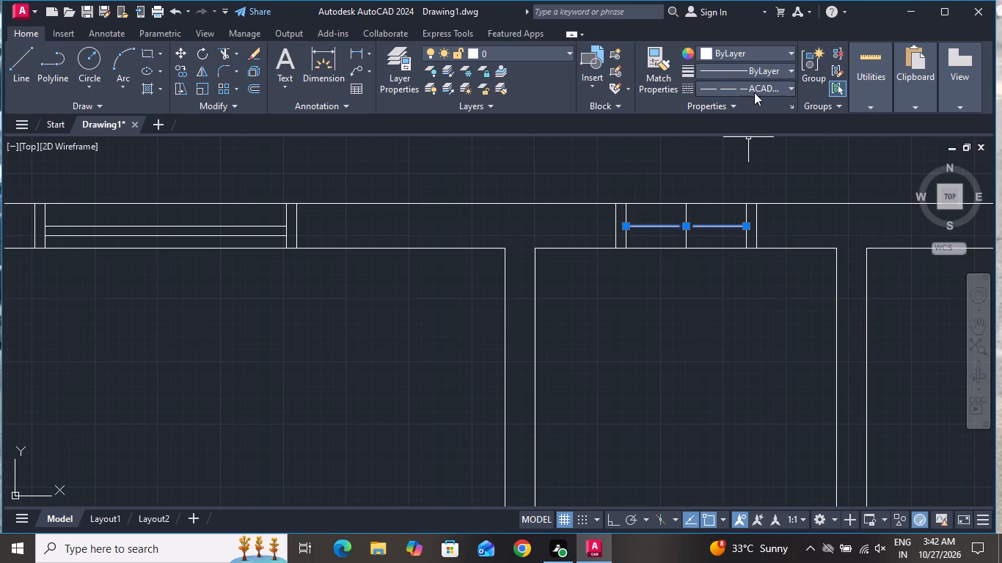
pyautogui.click(754, 92)
pyautogui.click(754, 102)
# Offset the middle room window's horizontal line 1" north and 1" south.
pyautogui.scroll(1, 716, 219)
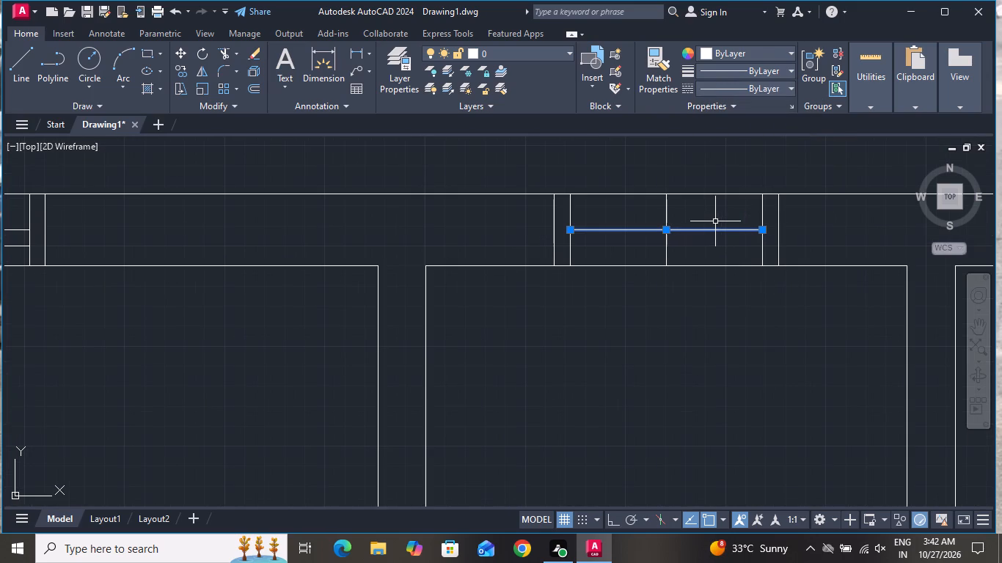
pyautogui.write('o 1')
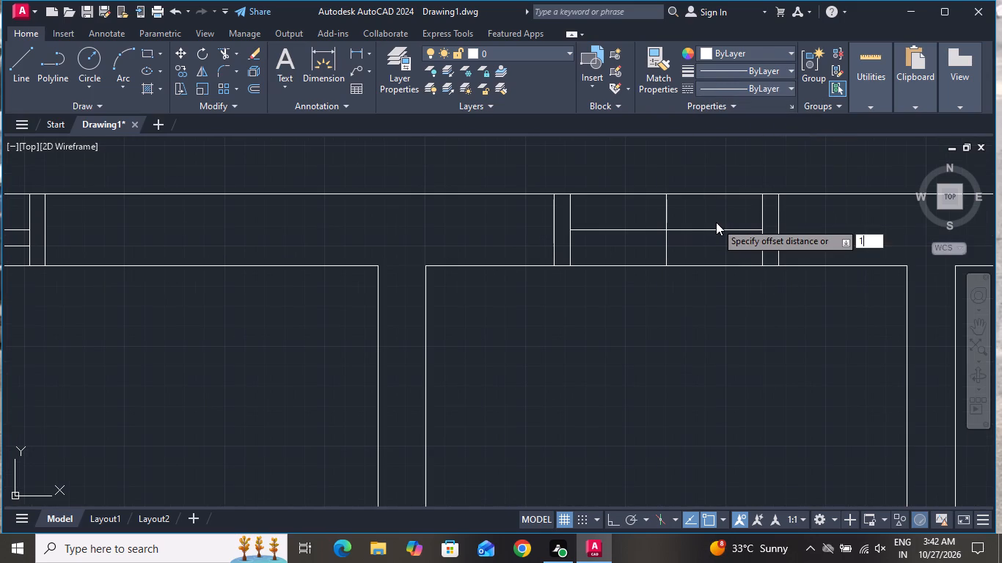
pyautogui.hotkey('shift', '"')
pyautogui.press('Return')
pyautogui.click(716, 221)
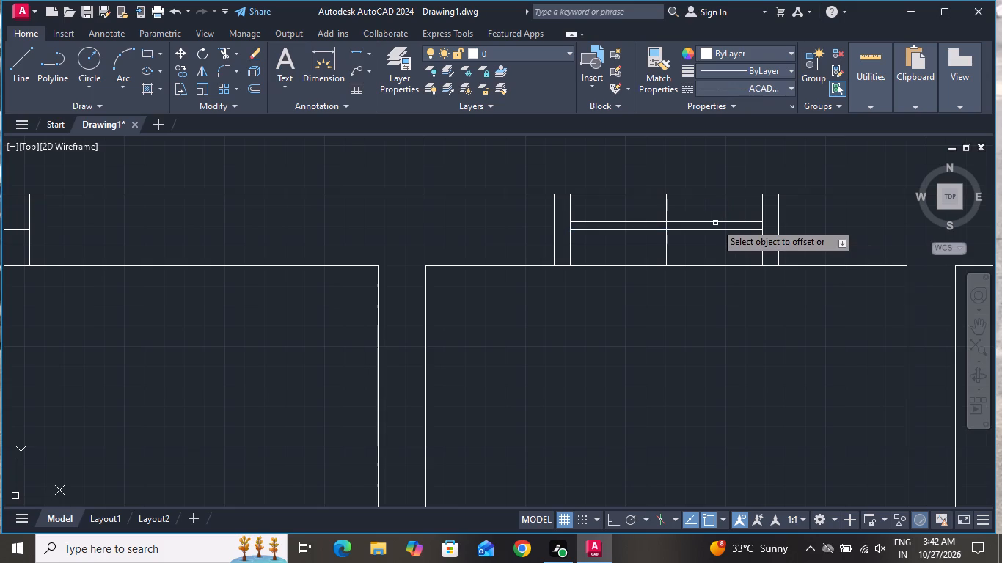
pyautogui.click(711, 231)
pyautogui.click(714, 241)
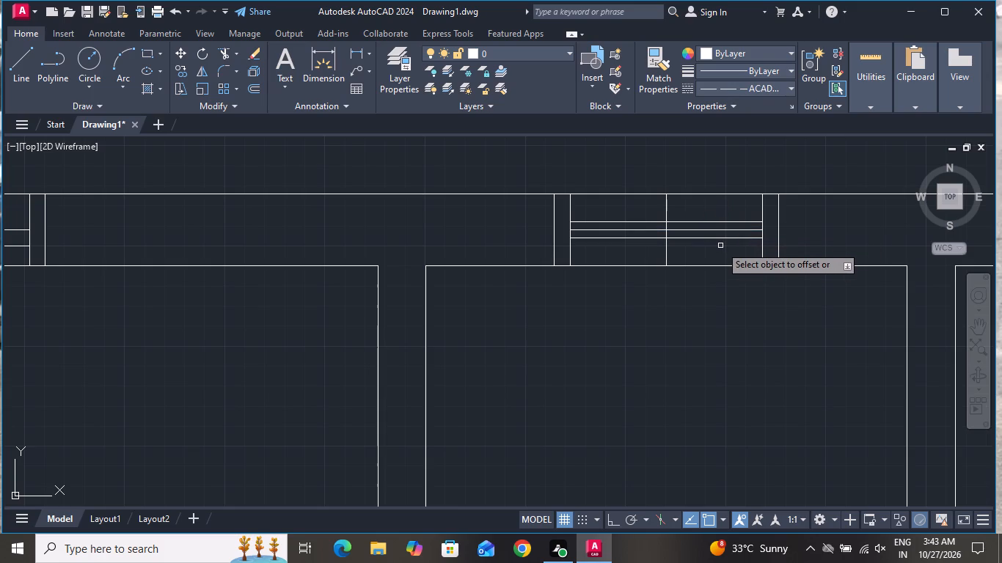
pyautogui.rightClick(736, 240)
pyautogui.click(792, 257)
# Delete the vertical centre line and the middle of the three horizontal lines in the middle room's window.
pyautogui.scroll(2, 659, 236)
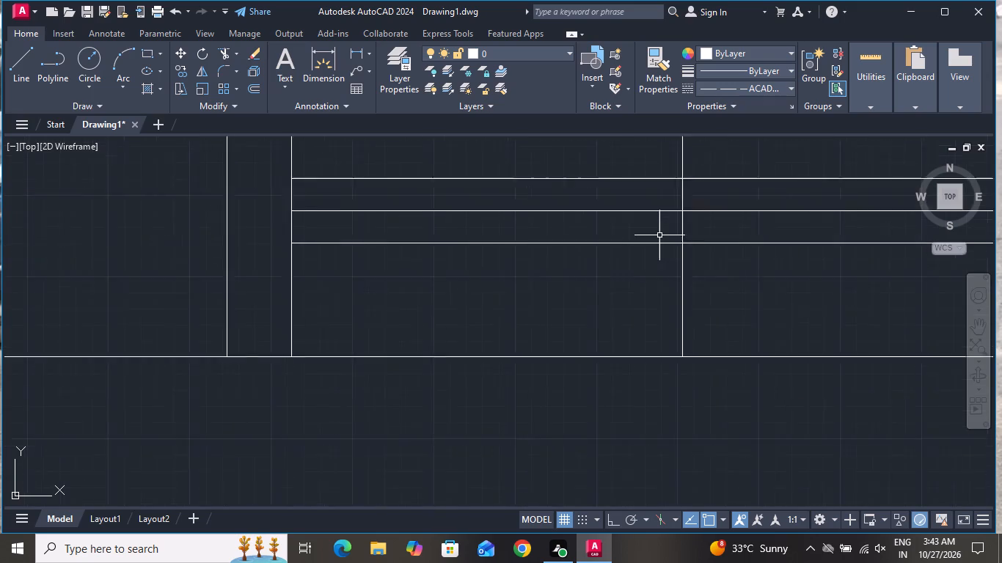
pyautogui.scroll(2, 659, 235)
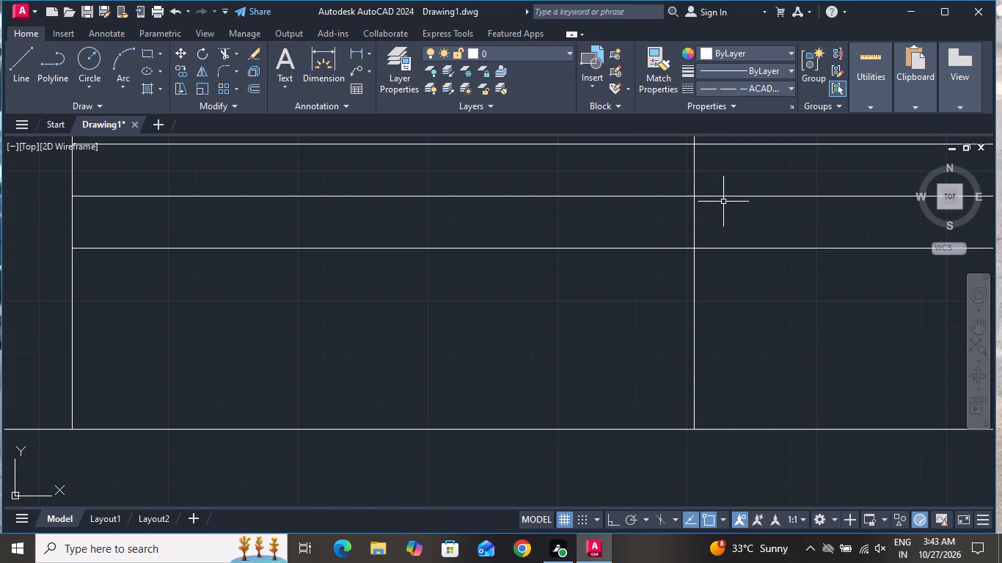
pyautogui.click(712, 173)
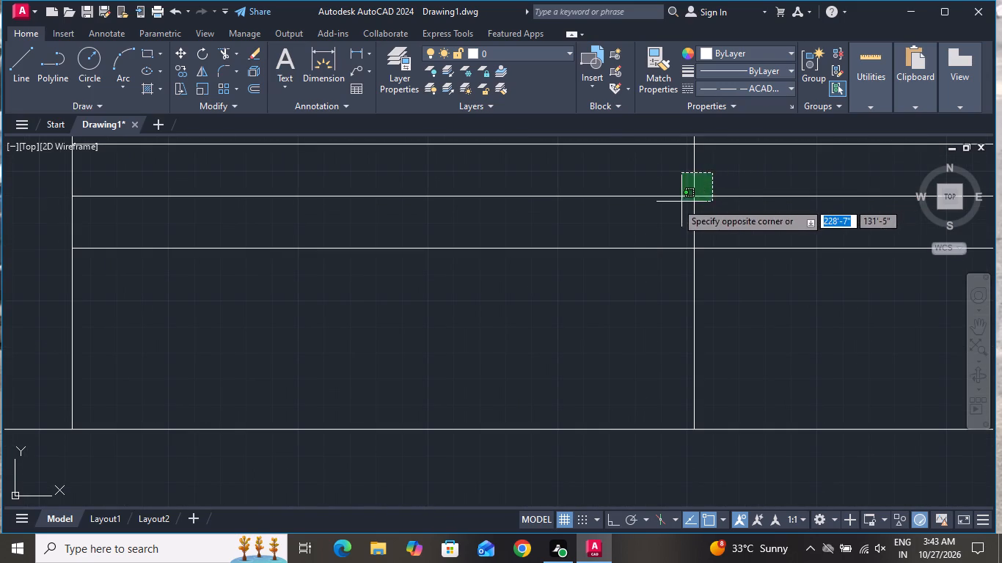
pyautogui.click(675, 202)
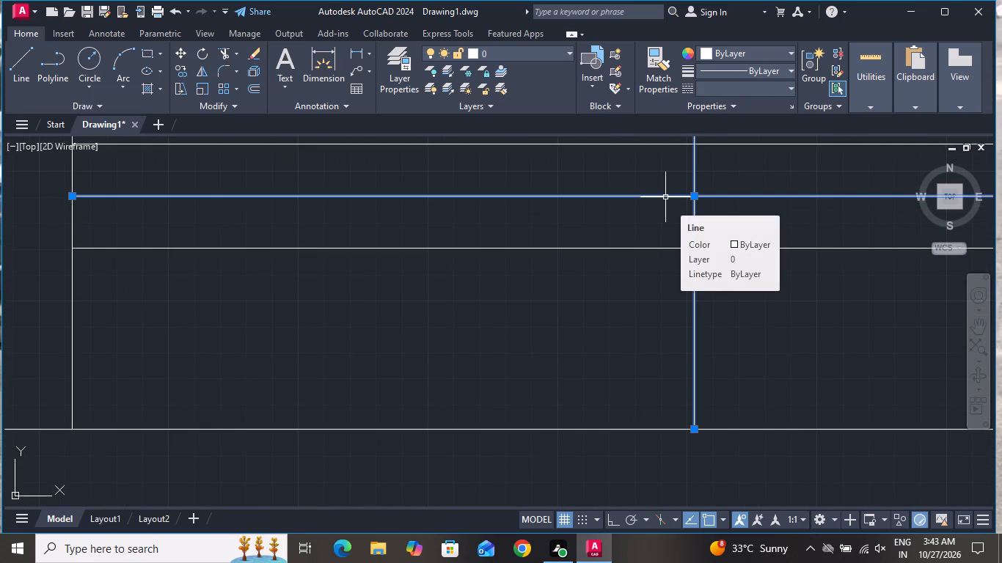
pyautogui.press('Delete')
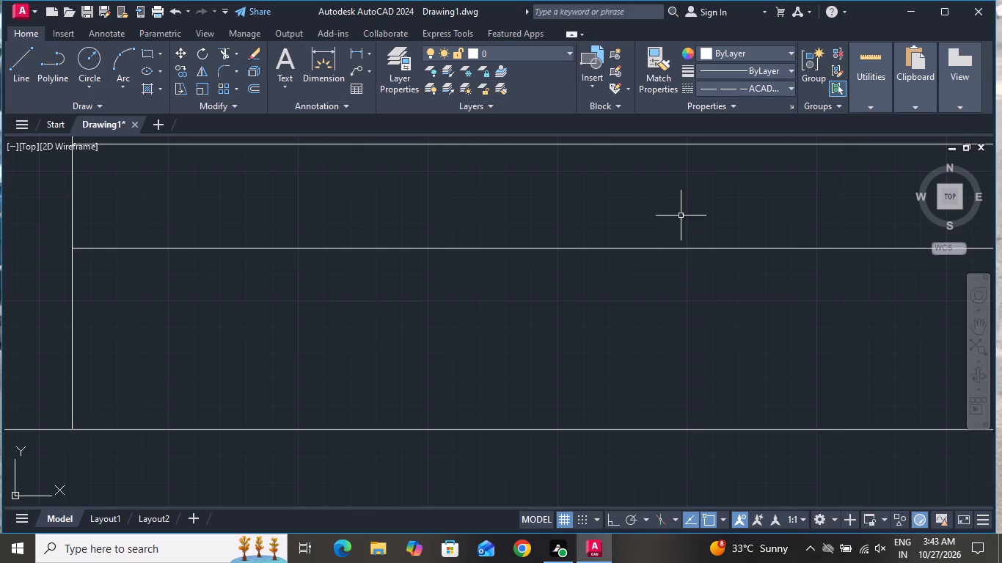
# Draw a vertical line across the north outer wall from the midpoint of the northeast room's inner wall line to the outer face.
pyautogui.scroll(-3, 689, 273)
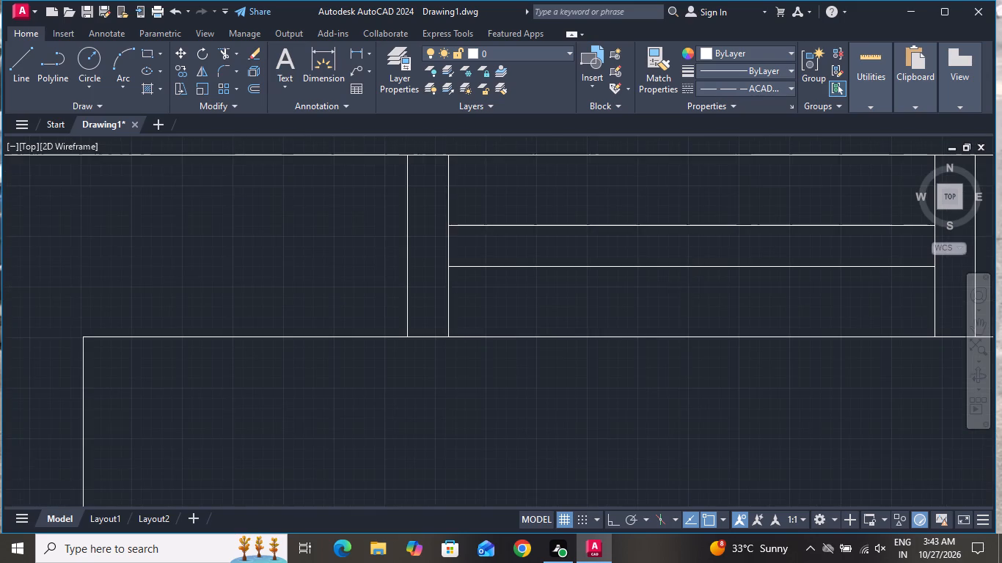
pyautogui.scroll(-1, 651, 312)
pyautogui.click(18, 68)
pyautogui.scroll(-2, 175, 168)
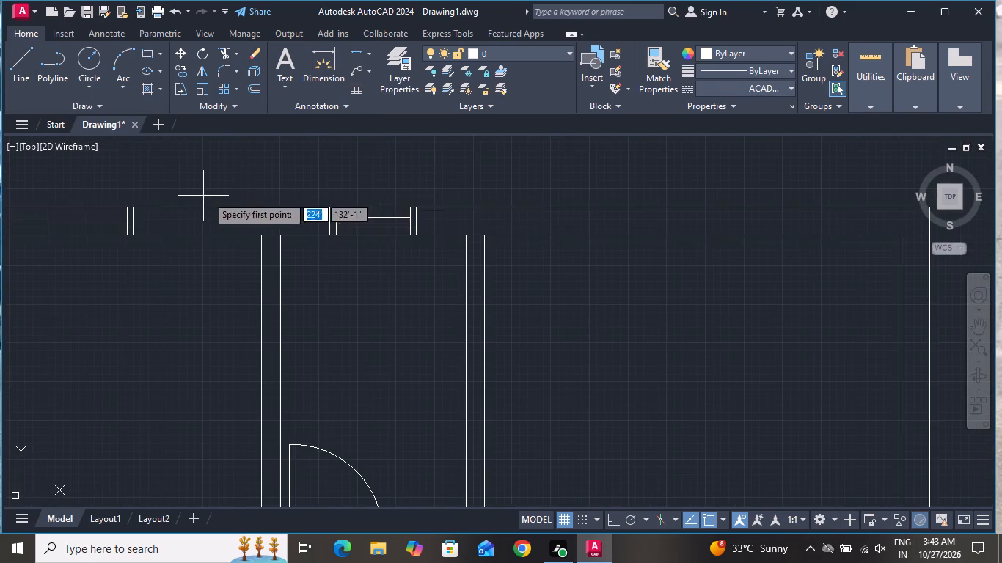
pyautogui.click(692, 229)
pyautogui.click(690, 206)
pyautogui.rightClick(690, 206)
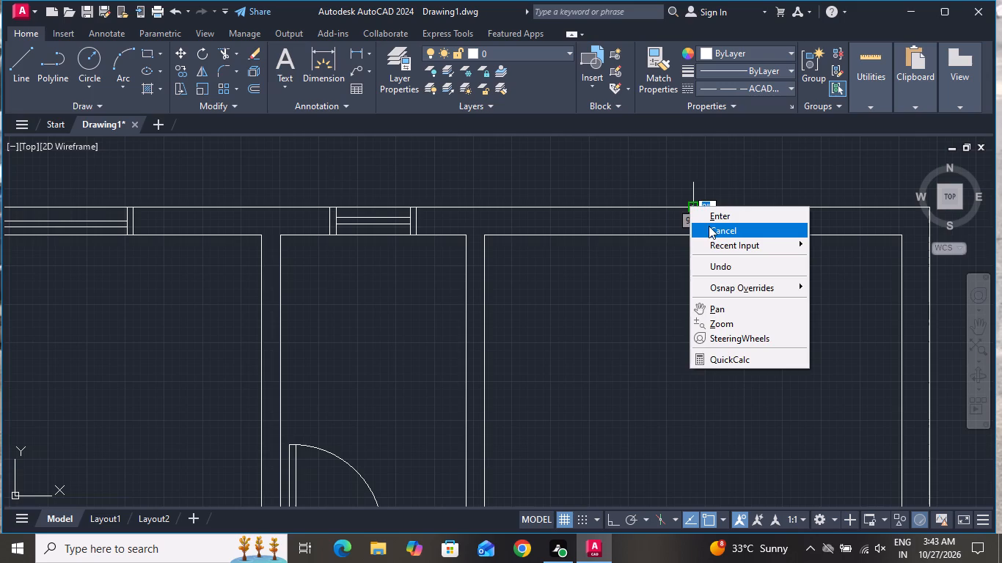
pyautogui.click(714, 228)
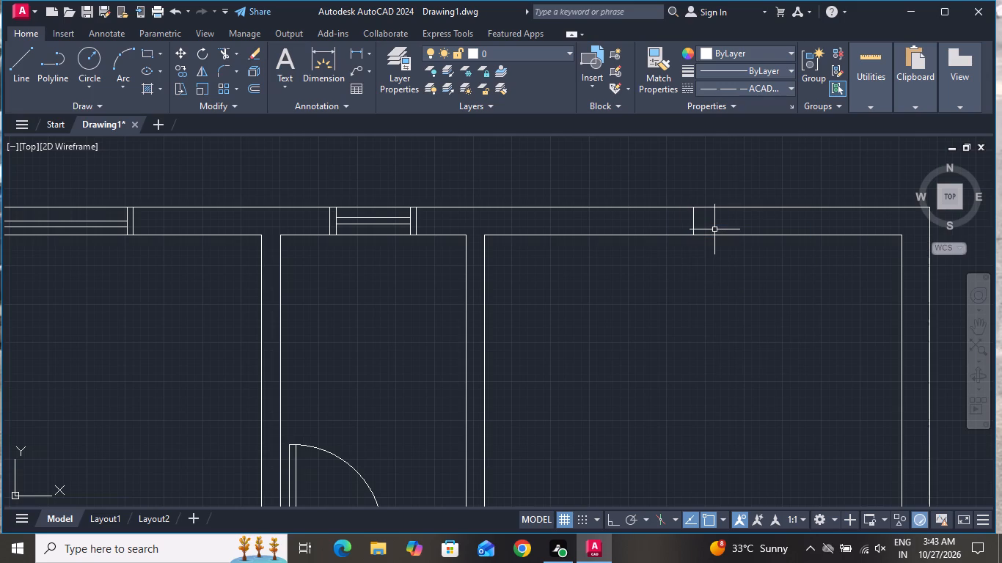
# Offset the vertical centre line in the northeast room's north wall 2' to the east and 2' to the west.
pyautogui.write('o')
pyautogui.press('space')
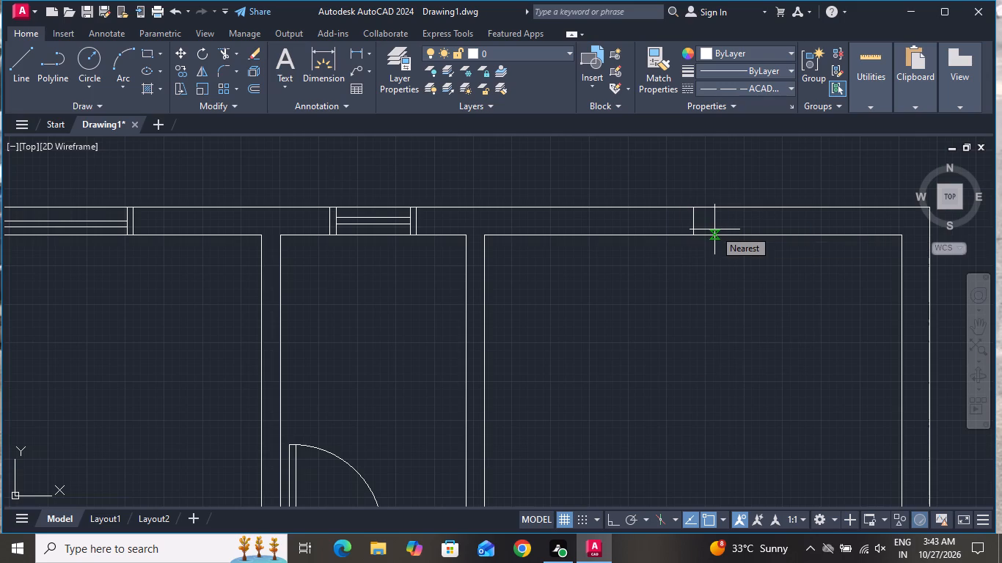
pyautogui.write("2'")
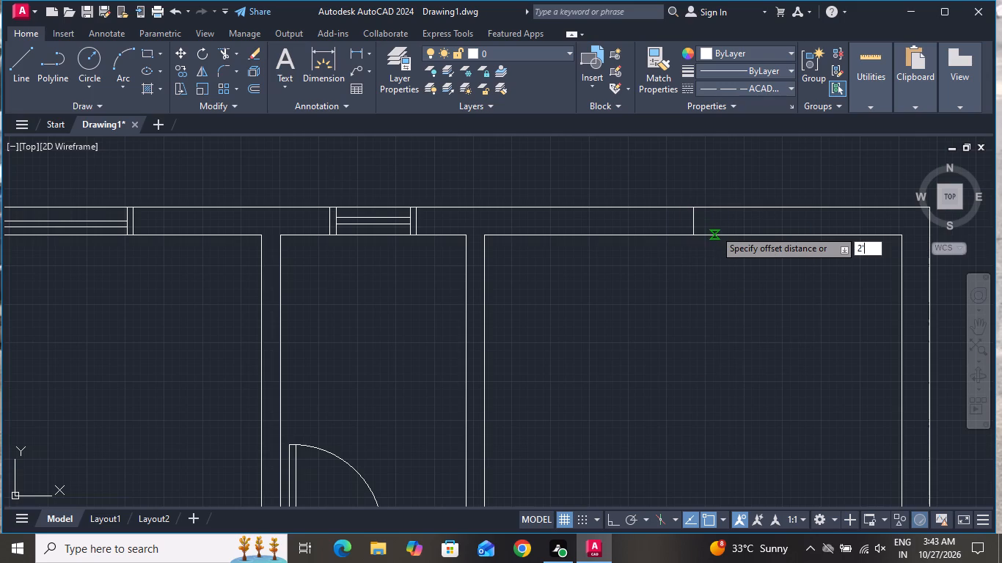
pyautogui.press('Return')
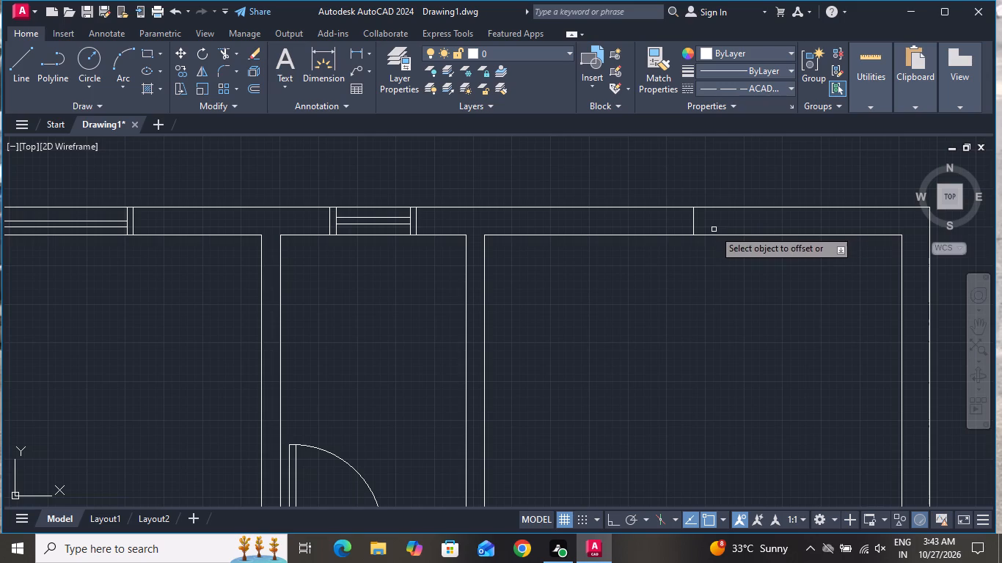
pyautogui.scroll(2, 684, 241)
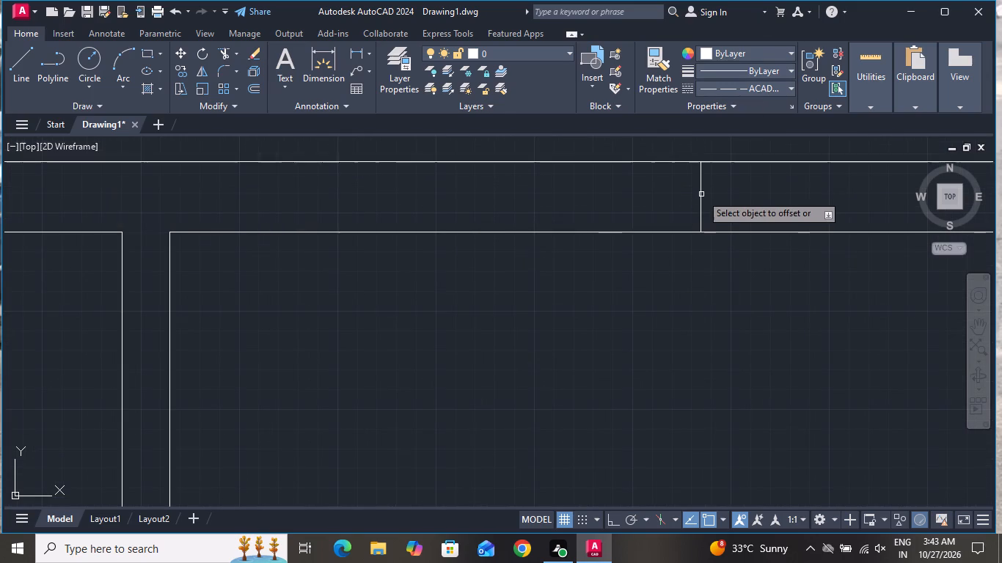
pyautogui.click(701, 194)
pyautogui.click(728, 182)
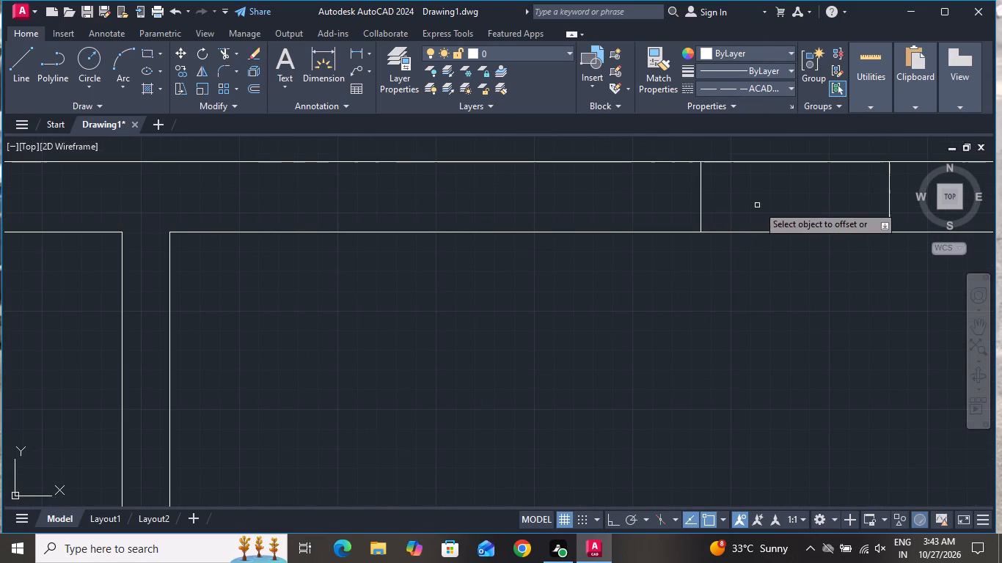
pyautogui.click(701, 208)
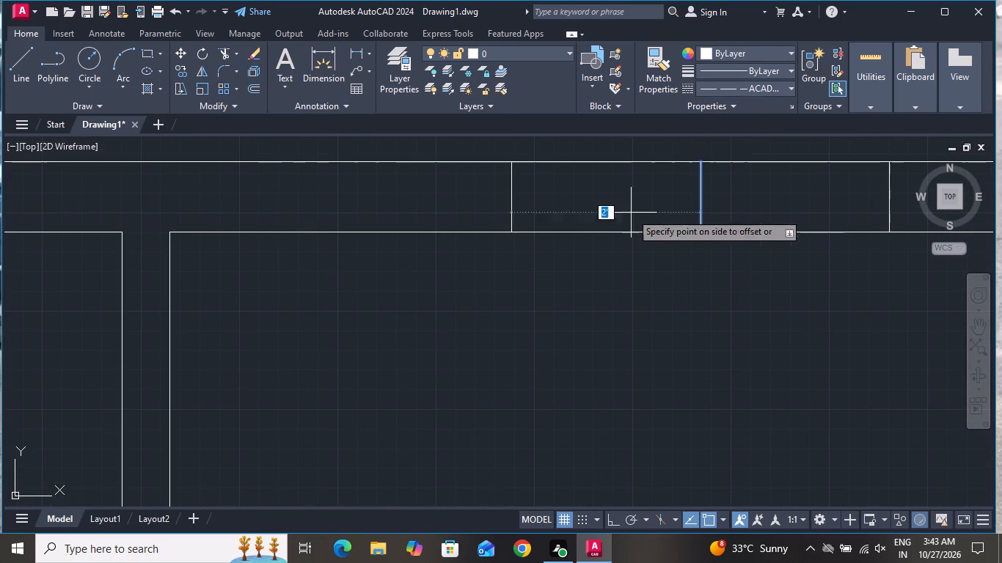
pyautogui.click(575, 216)
pyautogui.rightClick(574, 216)
pyautogui.click(589, 235)
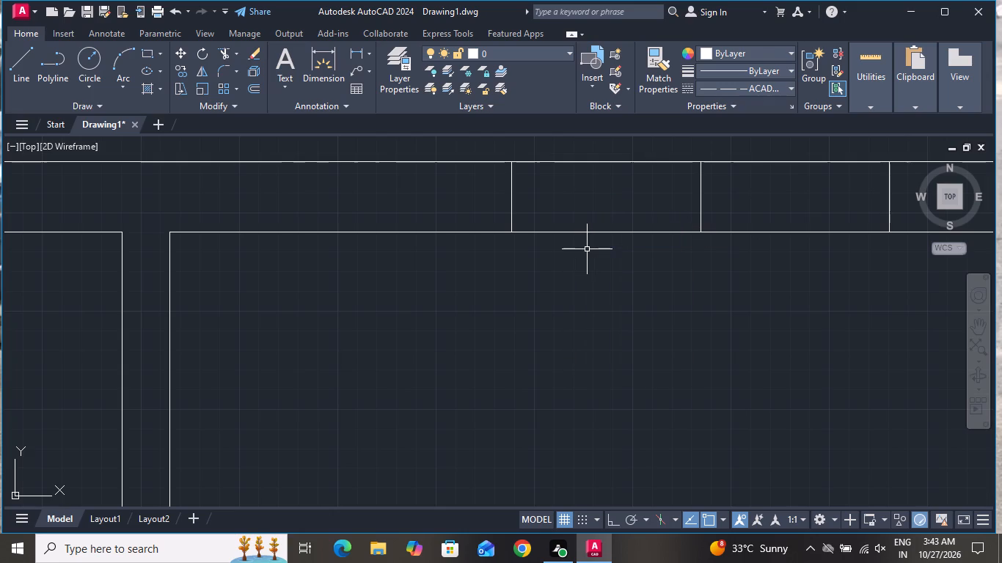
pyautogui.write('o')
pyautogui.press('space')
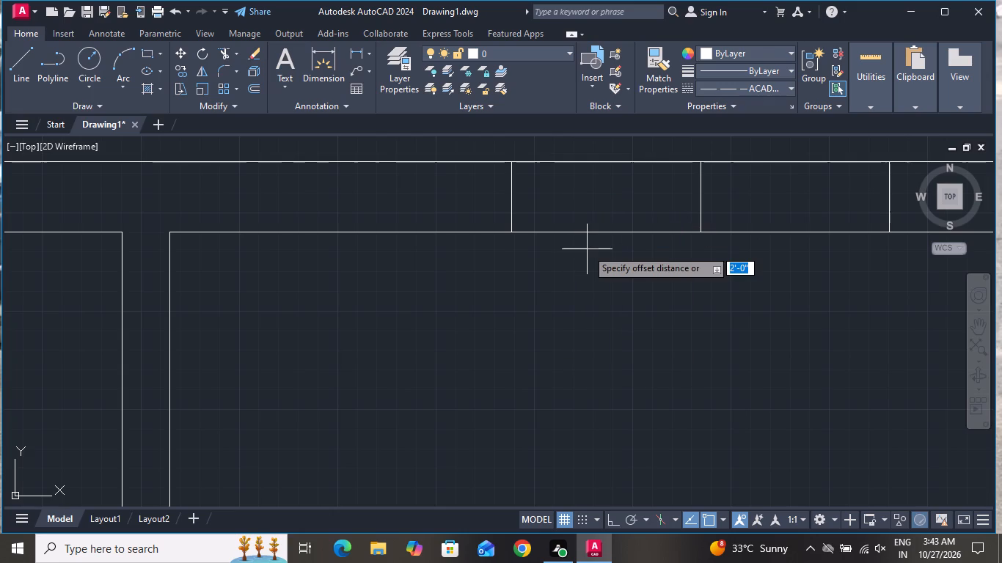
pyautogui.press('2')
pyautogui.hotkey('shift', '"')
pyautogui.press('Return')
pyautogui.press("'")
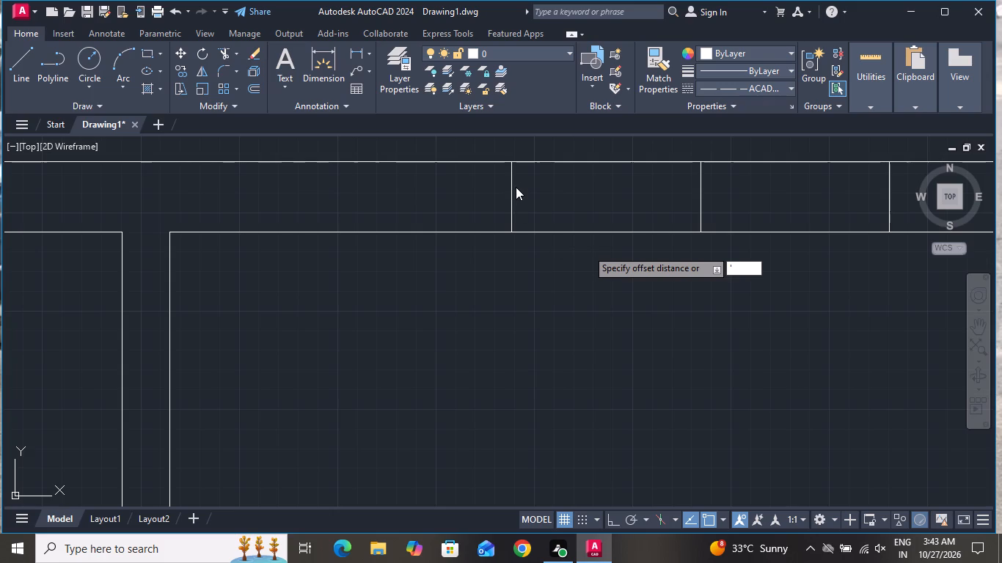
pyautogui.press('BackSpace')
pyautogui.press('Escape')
# Offset the west and east end lines of the northeast room's window 2" outward.
pyautogui.write('o 2')
pyautogui.hotkey('shift', '"')
pyautogui.press('Return')
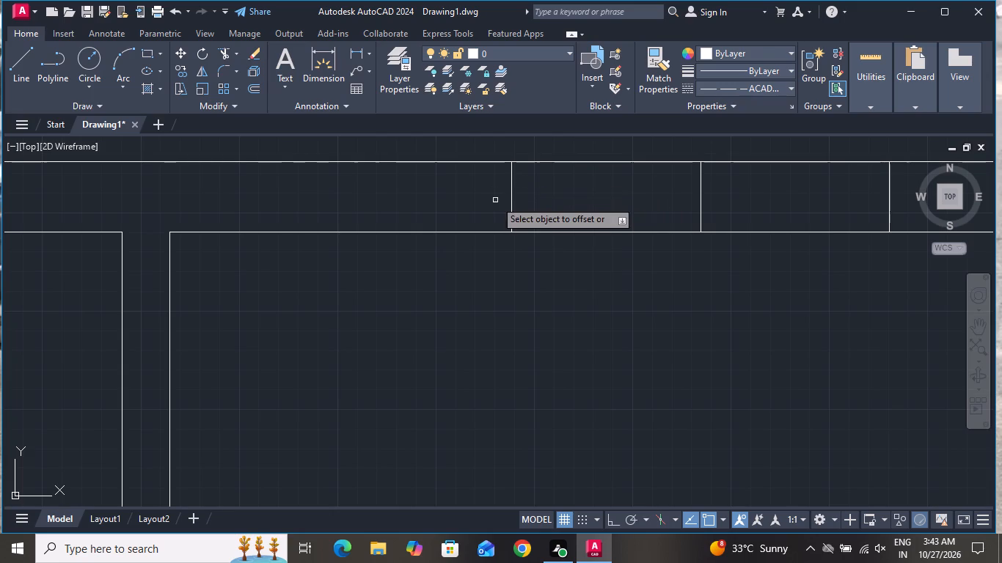
pyautogui.click(511, 196)
pyautogui.click(488, 207)
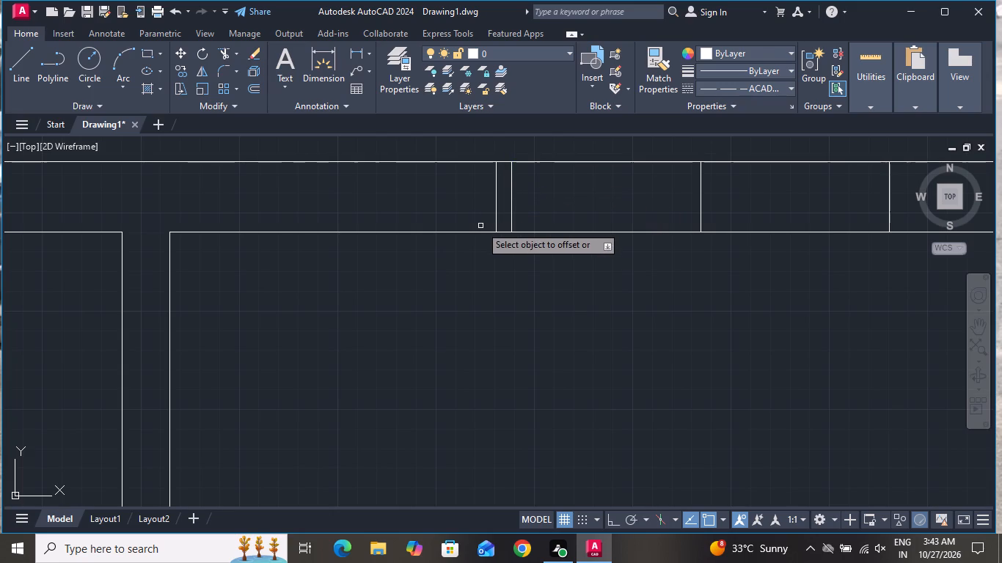
pyautogui.scroll(-1, 483, 227)
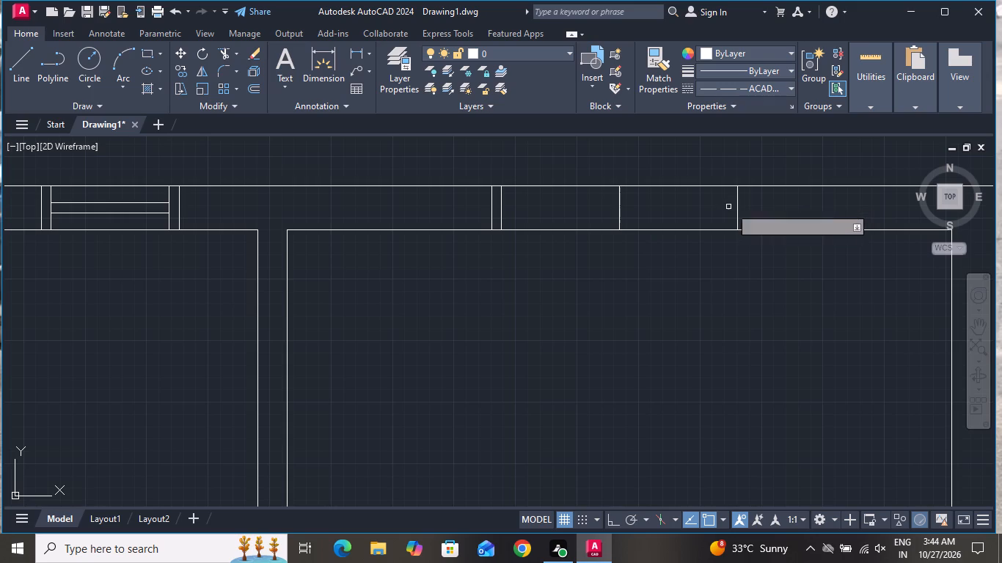
pyautogui.click(737, 202)
pyautogui.click(791, 205)
pyautogui.rightClick(790, 205)
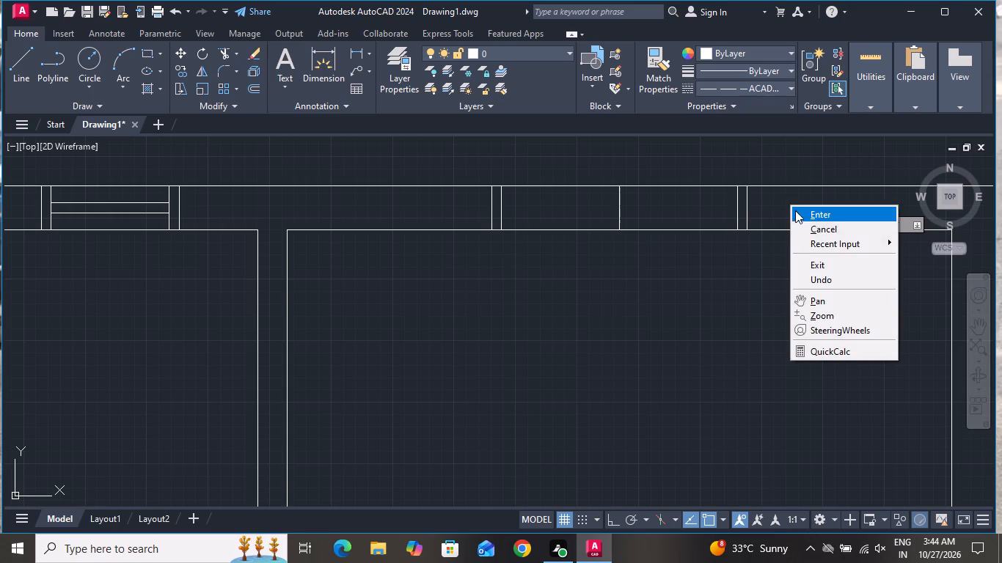
pyautogui.click(796, 216)
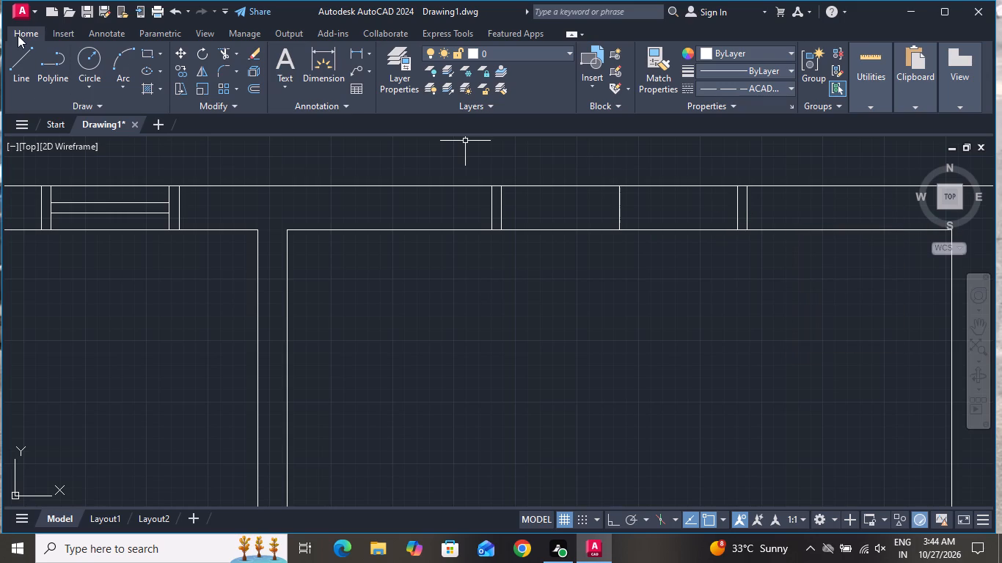
# Draw a horizontal line between the midpoints of the inner end lines of the northeast room's window.
pyautogui.click(15, 55)
pyautogui.scroll(2, 516, 177)
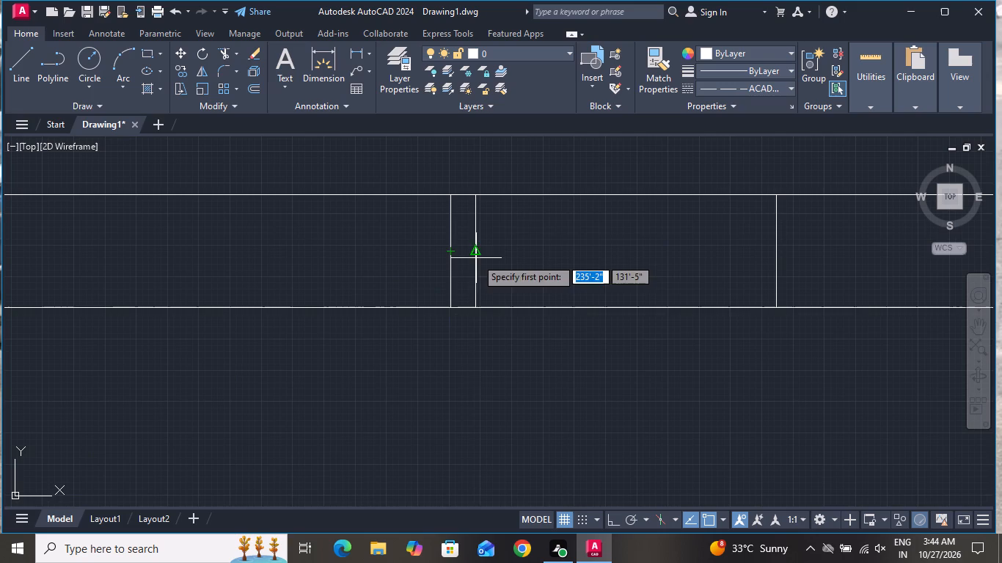
pyautogui.click(477, 254)
pyautogui.scroll(-2, 621, 246)
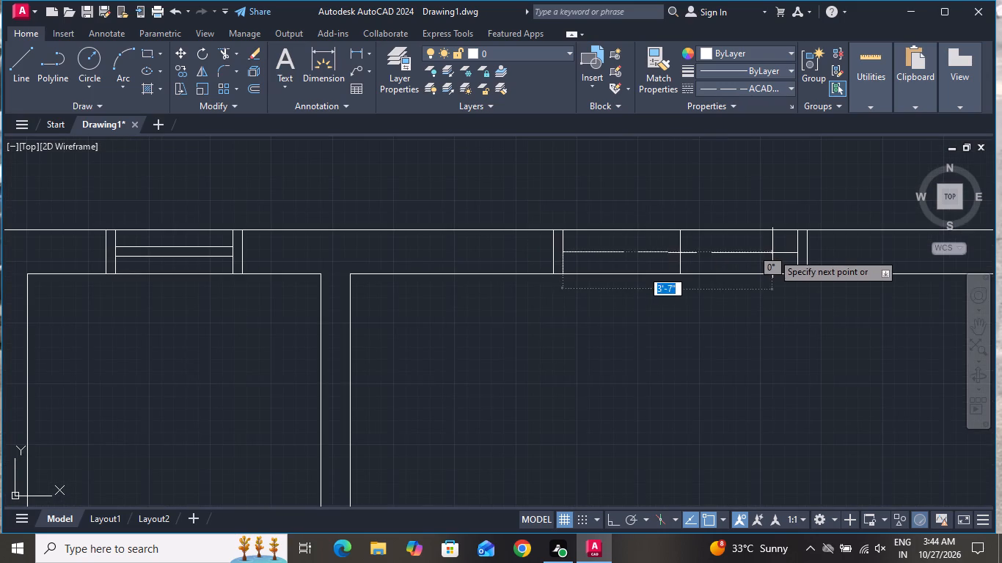
pyautogui.scroll(2, 787, 253)
pyautogui.click(806, 247)
pyautogui.rightClick(806, 247)
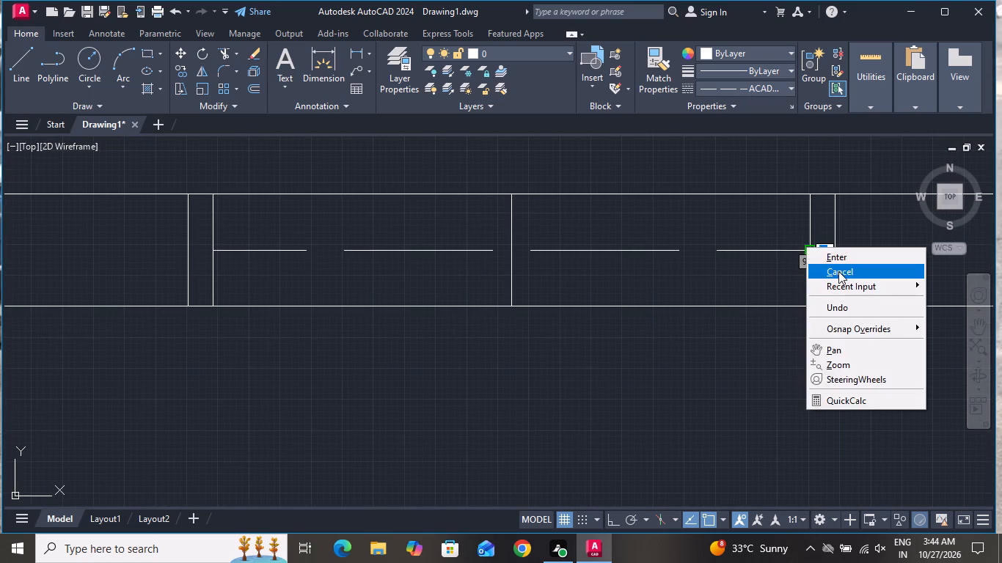
pyautogui.click(838, 271)
# Change the linetype of the northeast window's horizontal line to ByLayer.
pyautogui.click(744, 240)
pyautogui.click(734, 263)
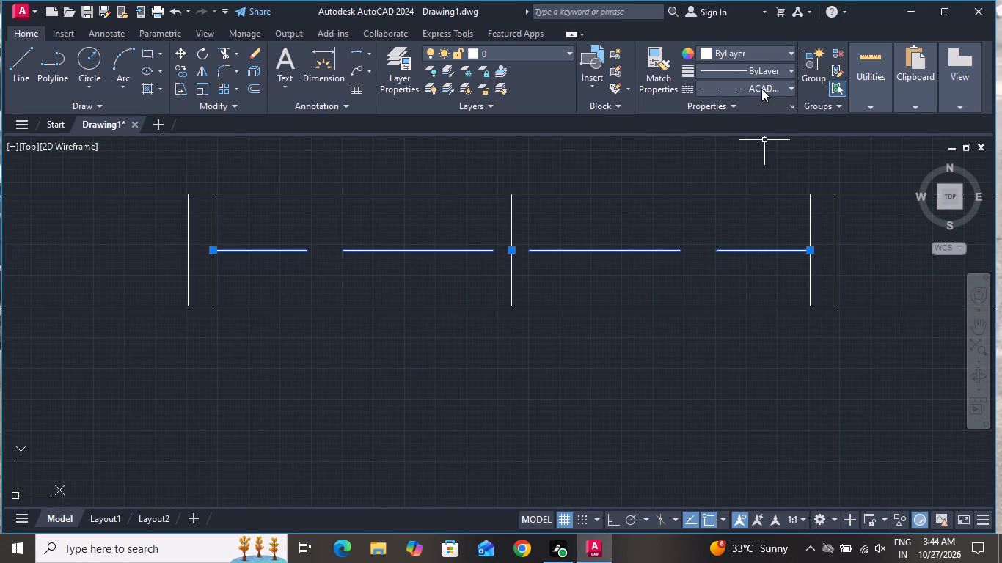
pyautogui.click(761, 87)
pyautogui.click(749, 106)
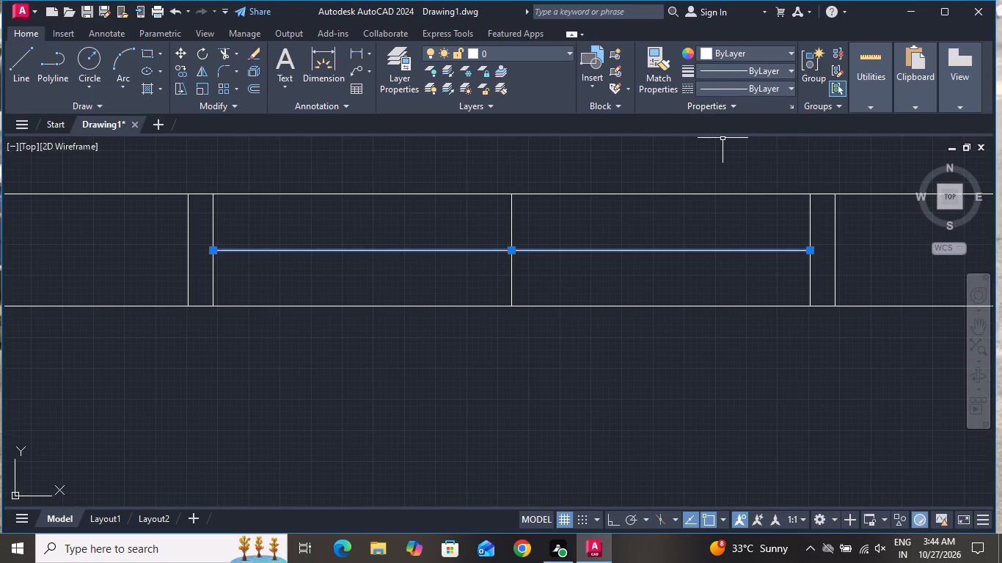
# Offset the northeast window's horizontal line 1" south and 1" north.
pyautogui.write('o')
pyautogui.press('space')
pyautogui.press('1')
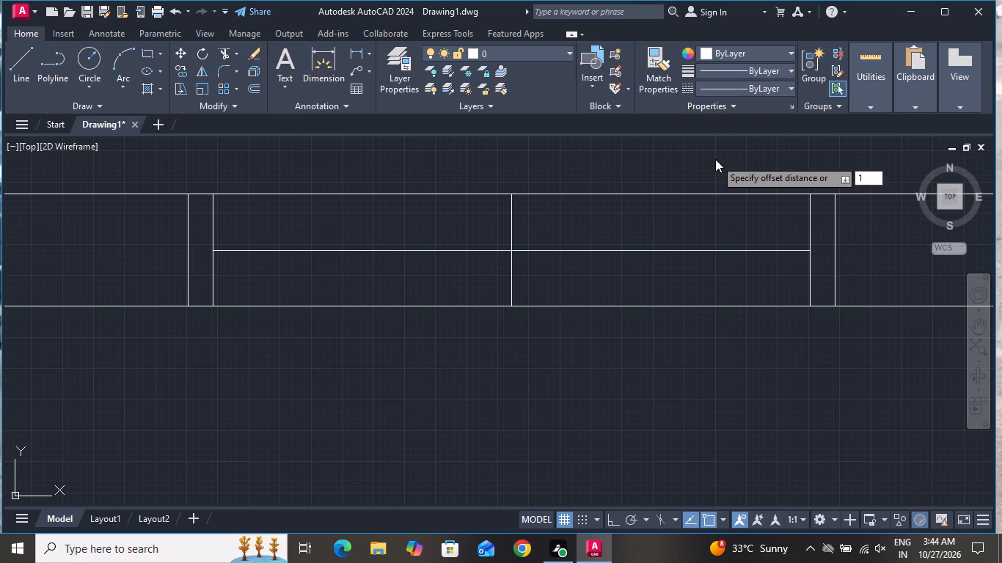
pyautogui.hotkey('shift', '"')
pyautogui.press('Return')
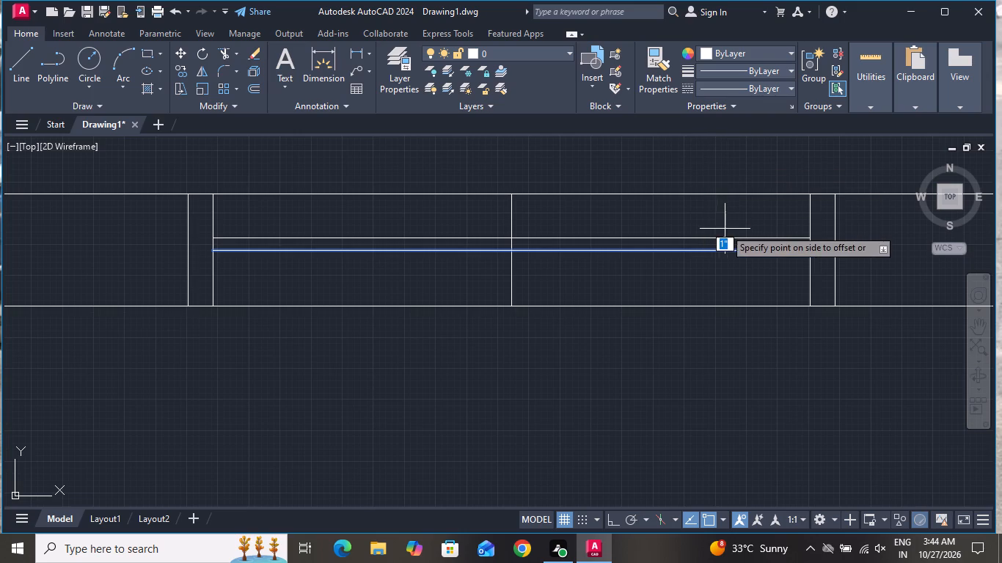
pyautogui.click(688, 276)
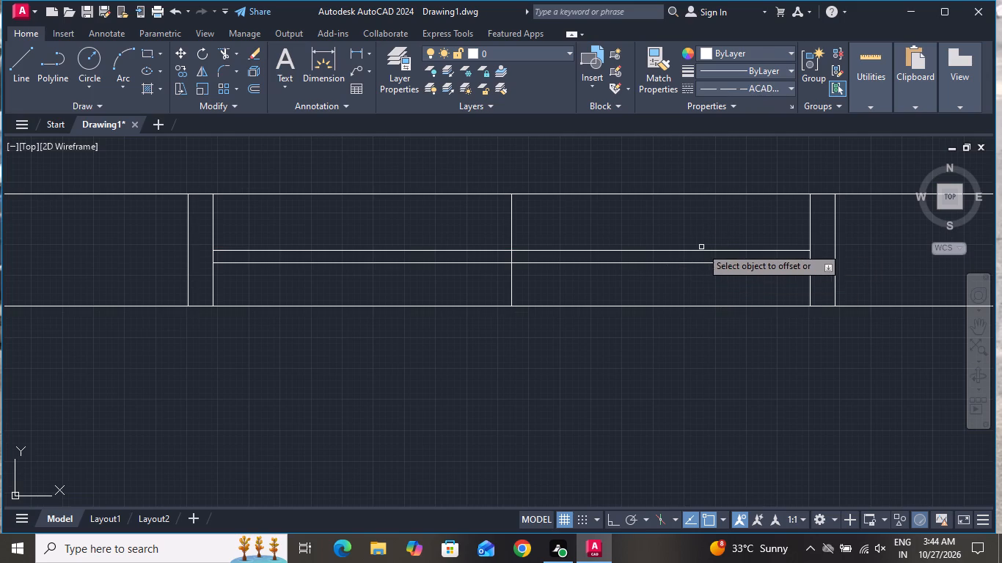
pyautogui.click(678, 249)
pyautogui.click(678, 220)
pyautogui.rightClick(678, 218)
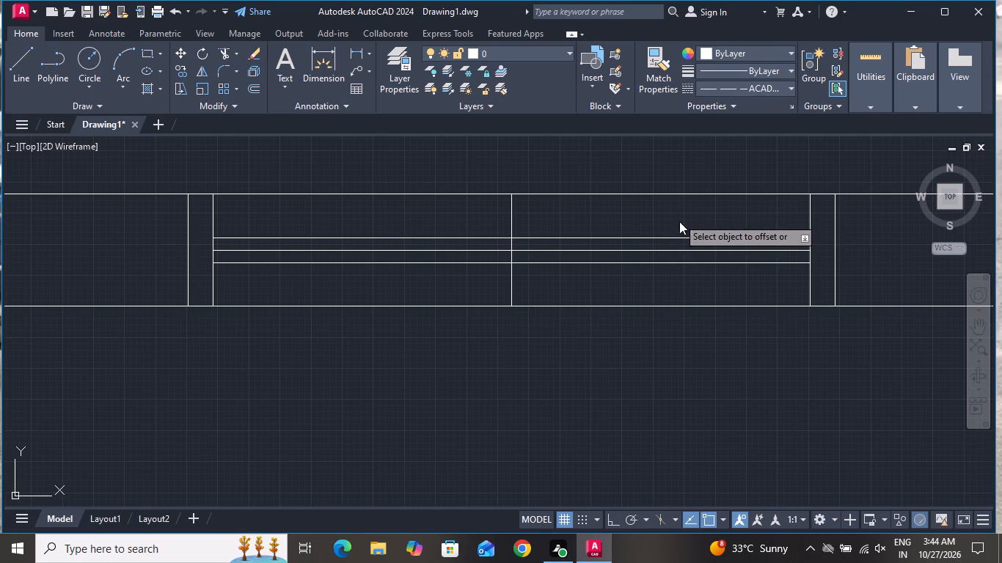
pyautogui.click(721, 244)
# Delete the vertical centre line and the middle of the three horizontal lines in the northeast room's window.
pyautogui.scroll(3, 490, 253)
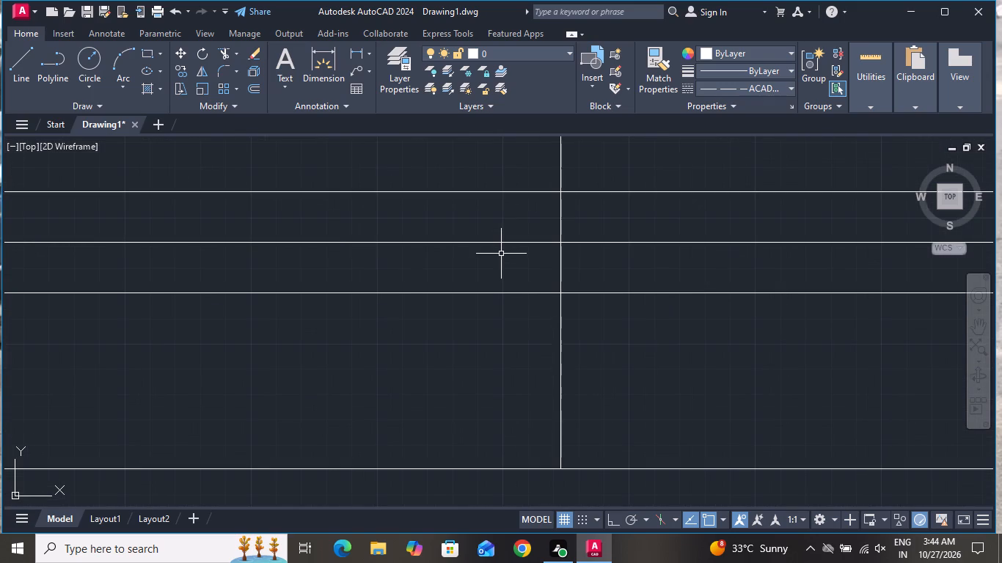
pyautogui.scroll(2, 501, 254)
pyautogui.click(706, 178)
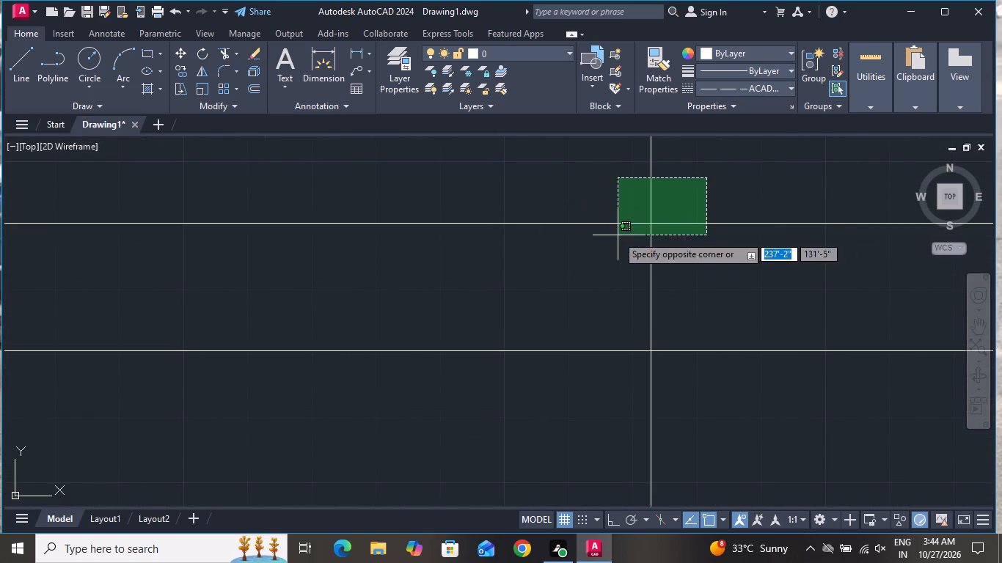
pyautogui.click(617, 238)
pyautogui.press('Delete')
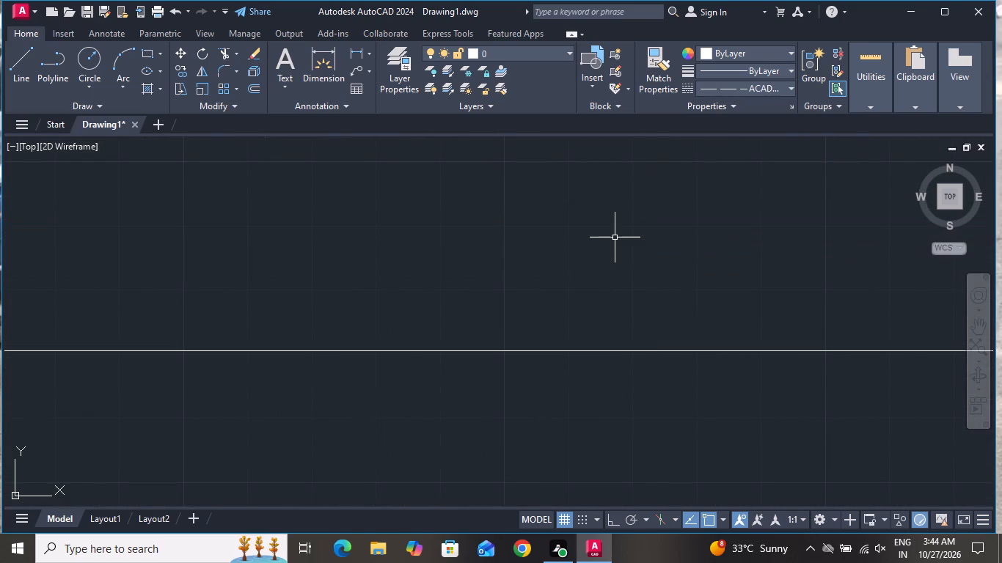
# Draw a horizontal line across the west outer wall from the midpoint of the northwest room's inner wall line to the outer face.
pyautogui.scroll(-9, 693, 271)
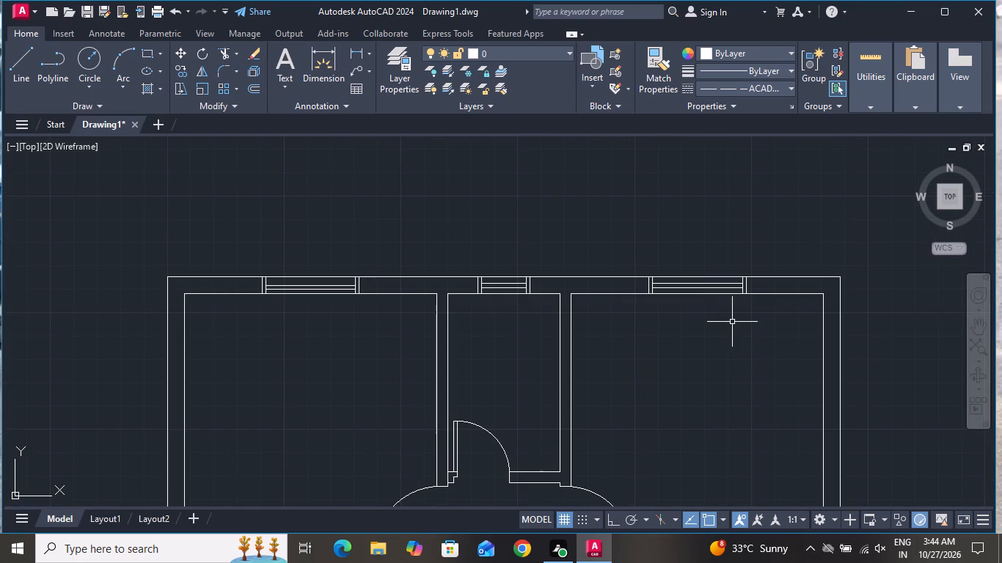
pyautogui.scroll(-3, 741, 329)
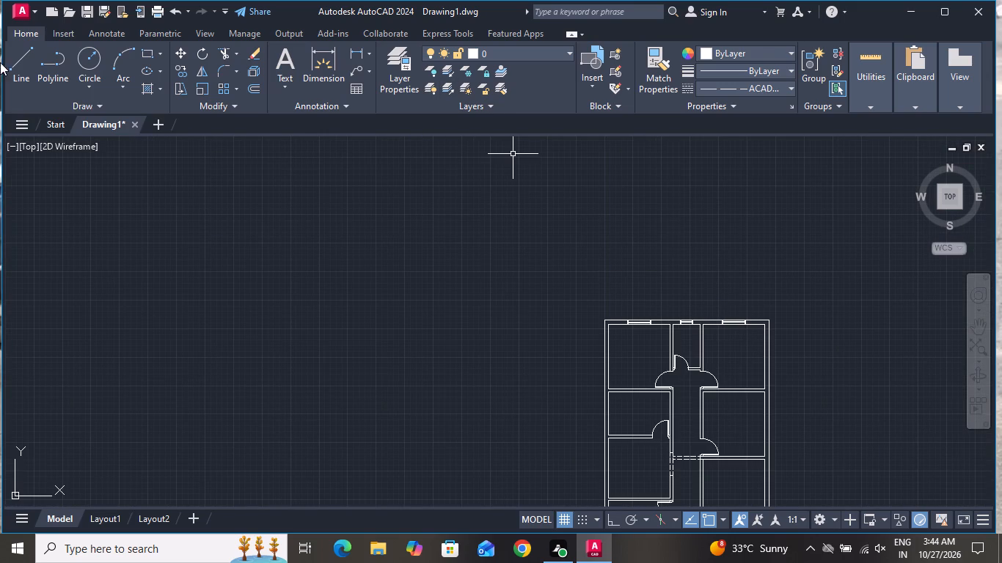
pyautogui.click(19, 48)
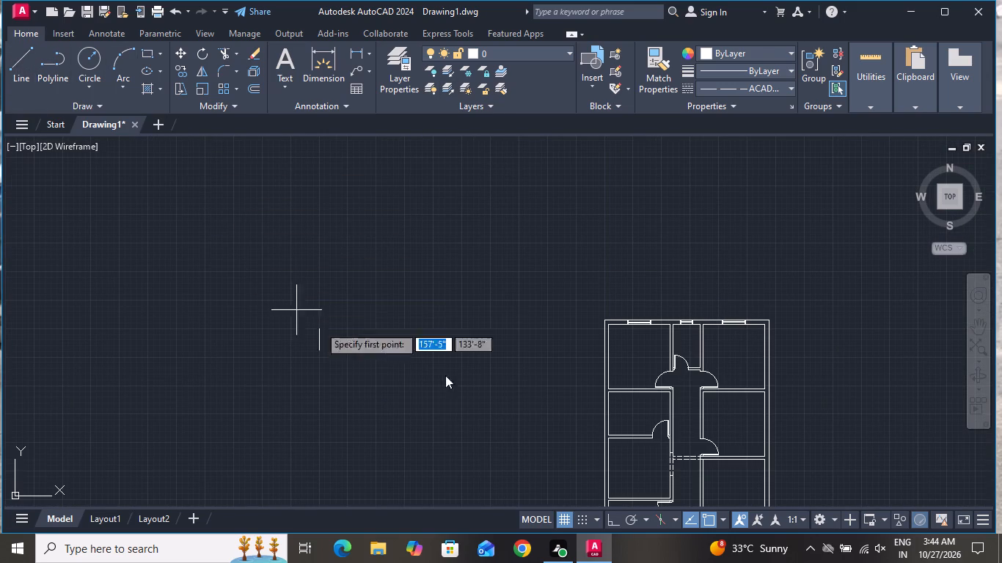
pyautogui.scroll(3, 651, 389)
pyautogui.scroll(-1, 618, 378)
pyautogui.scroll(1, 559, 310)
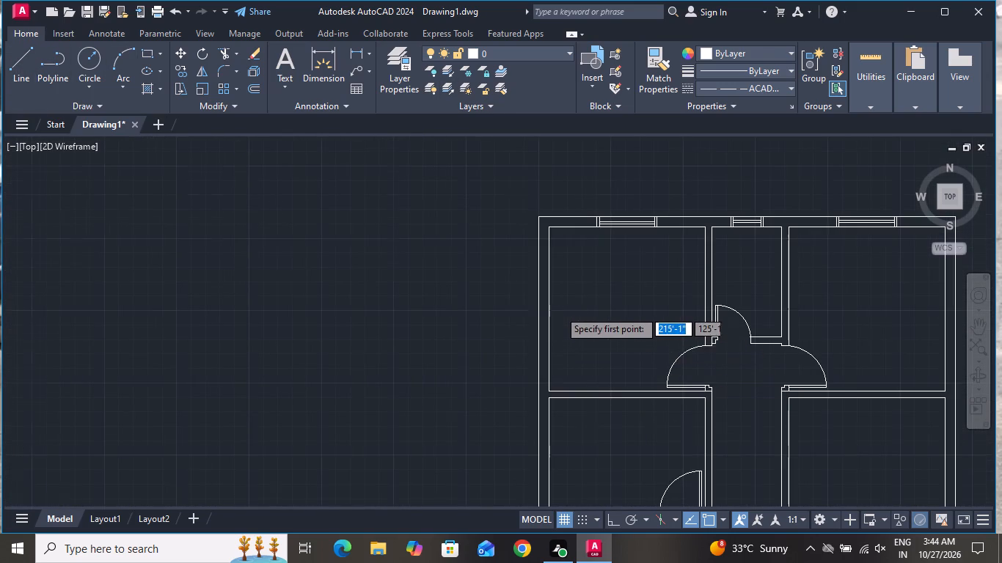
pyautogui.click(540, 304)
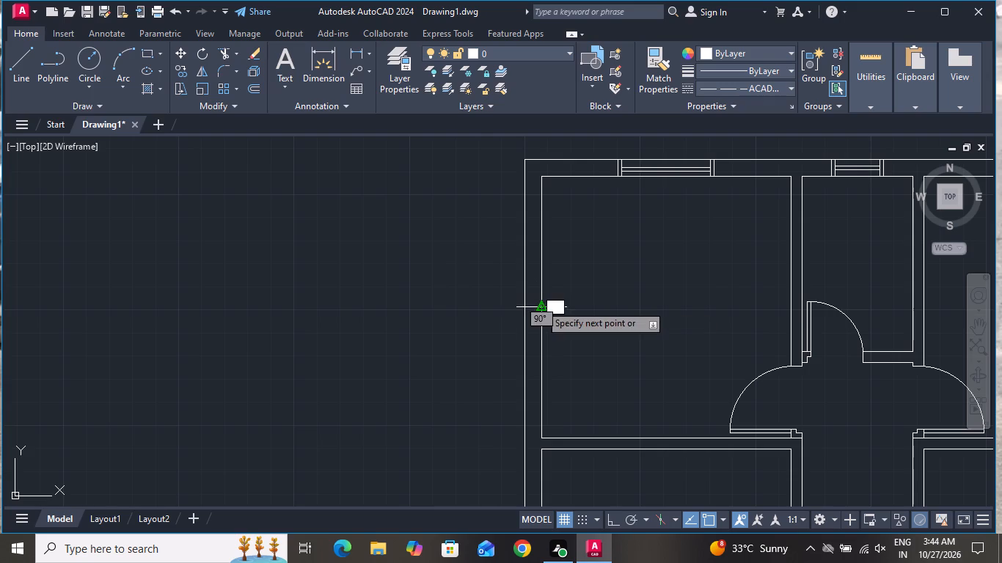
pyautogui.click(528, 308)
pyautogui.rightClick(527, 308)
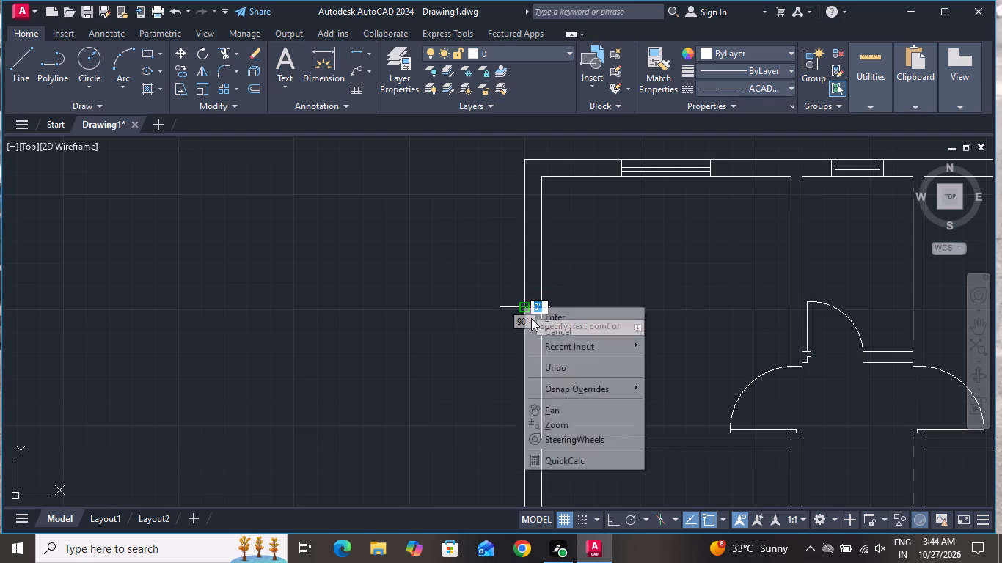
pyautogui.click(536, 325)
# Offset the short horizontal line in the northwest room's west wall 2' north and 2' south.
pyautogui.write("o 2'")
pyautogui.press('Return')
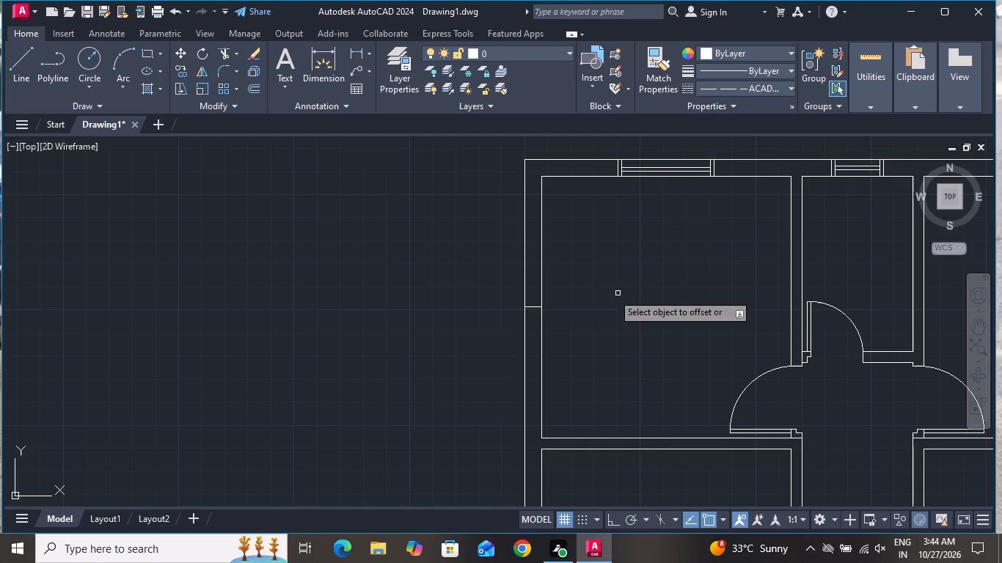
pyautogui.click(535, 309)
pyautogui.click(532, 274)
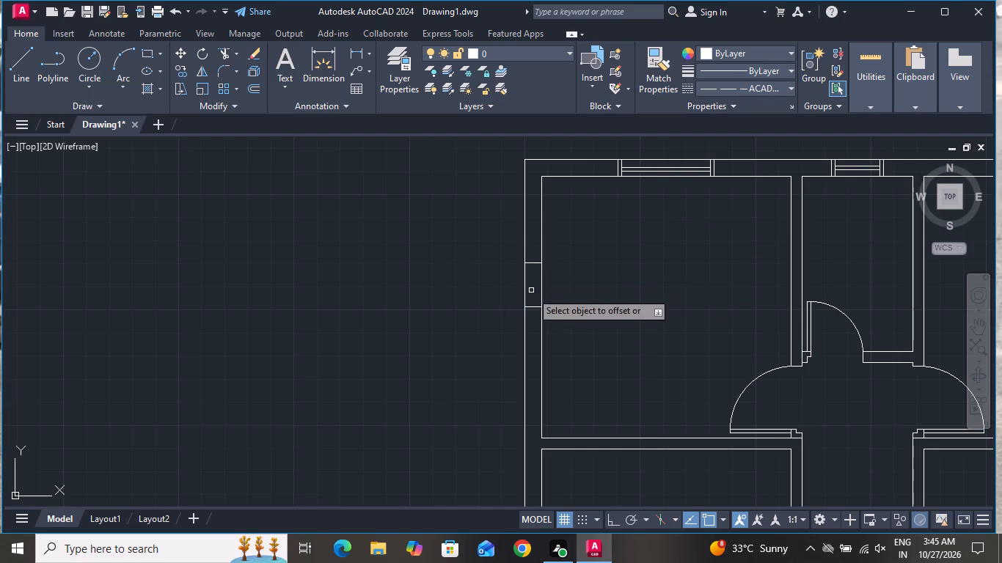
pyautogui.click(536, 307)
pyautogui.click(542, 348)
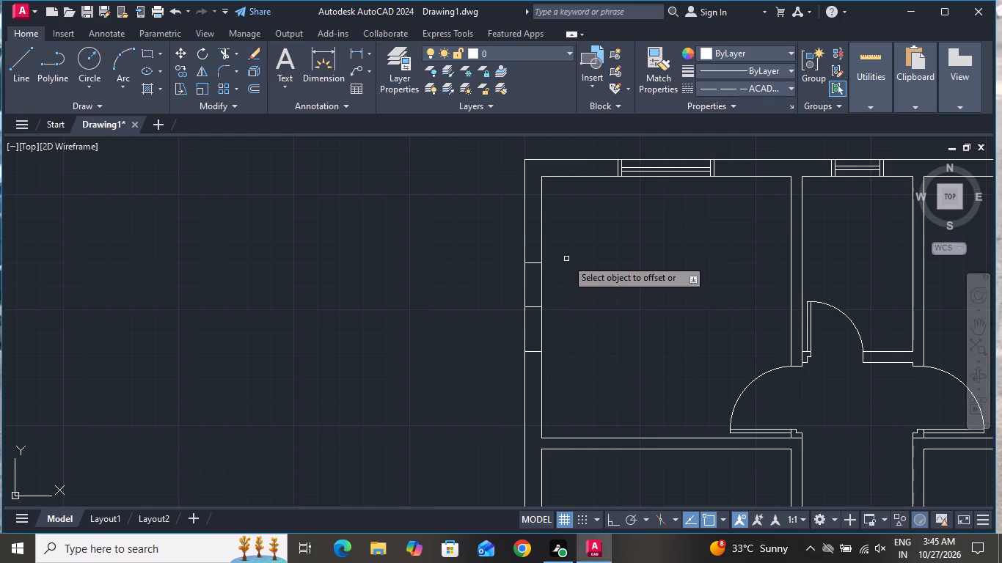
pyautogui.rightClick(567, 259)
pyautogui.click(591, 283)
# Offset the northwest room's two west window end lines 2" outward, the upper one north and the lower one south.
pyautogui.write('o 2')
pyautogui.hotkey('shift', '"')
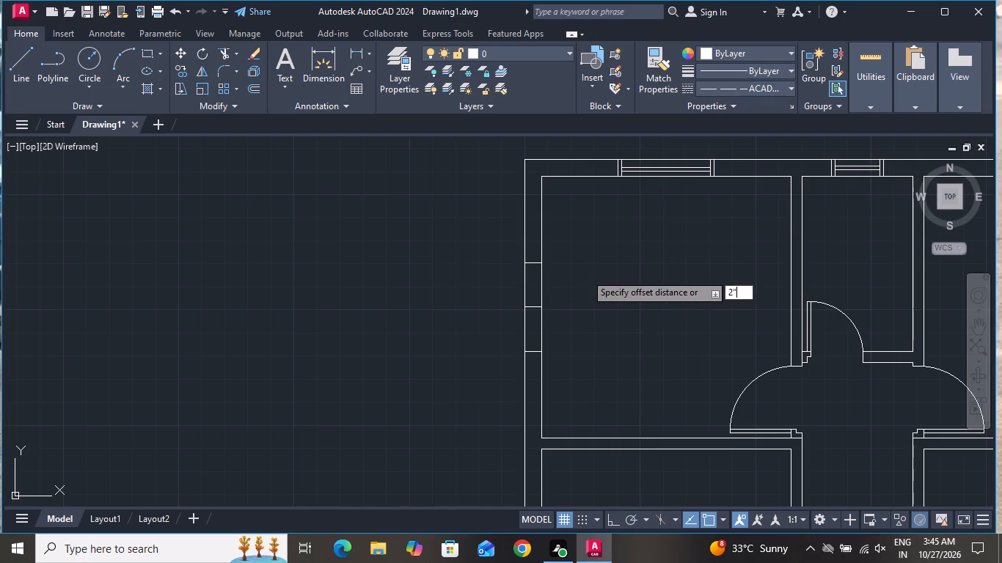
pyautogui.press('Return')
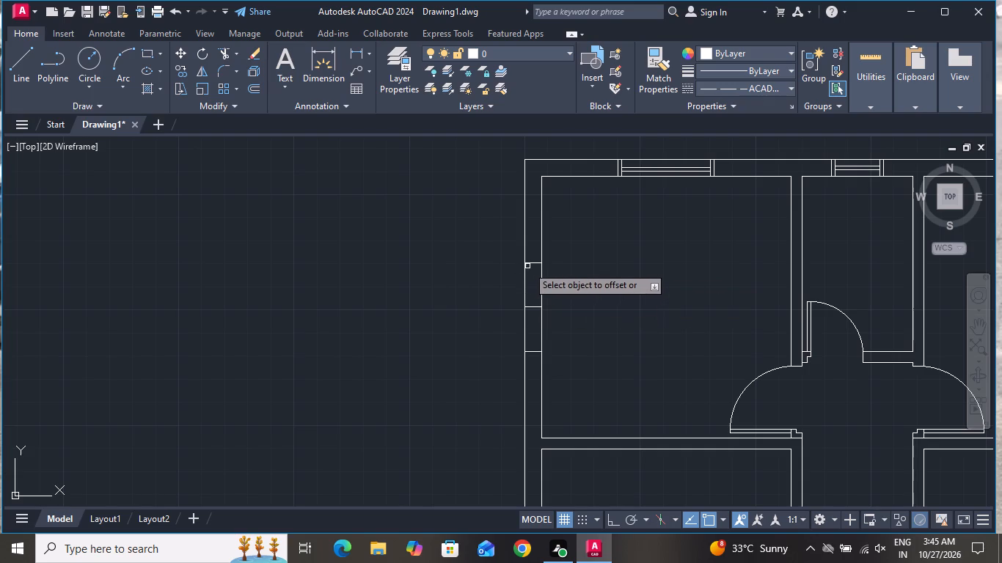
pyautogui.click(530, 265)
pyautogui.click(536, 246)
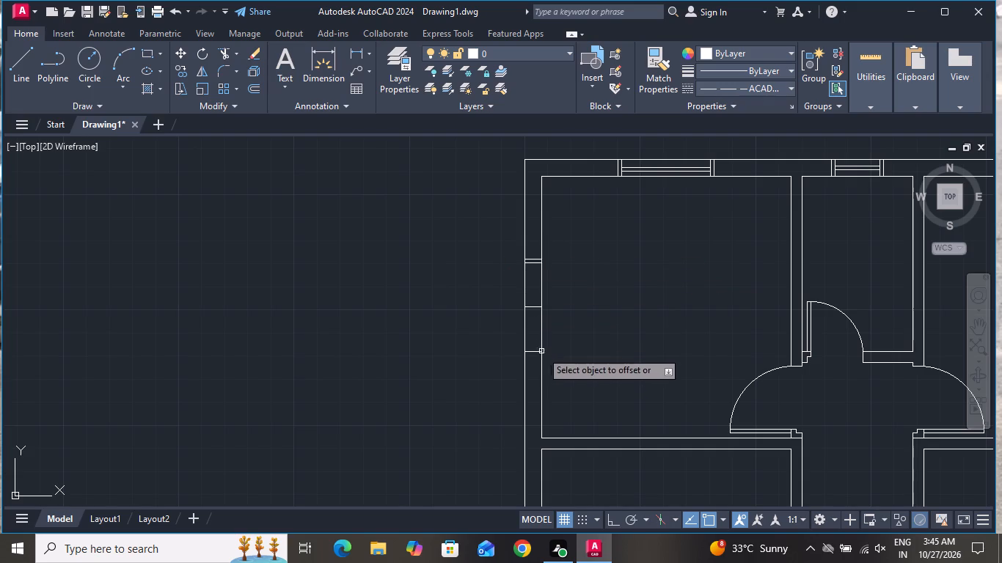
pyautogui.click(536, 349)
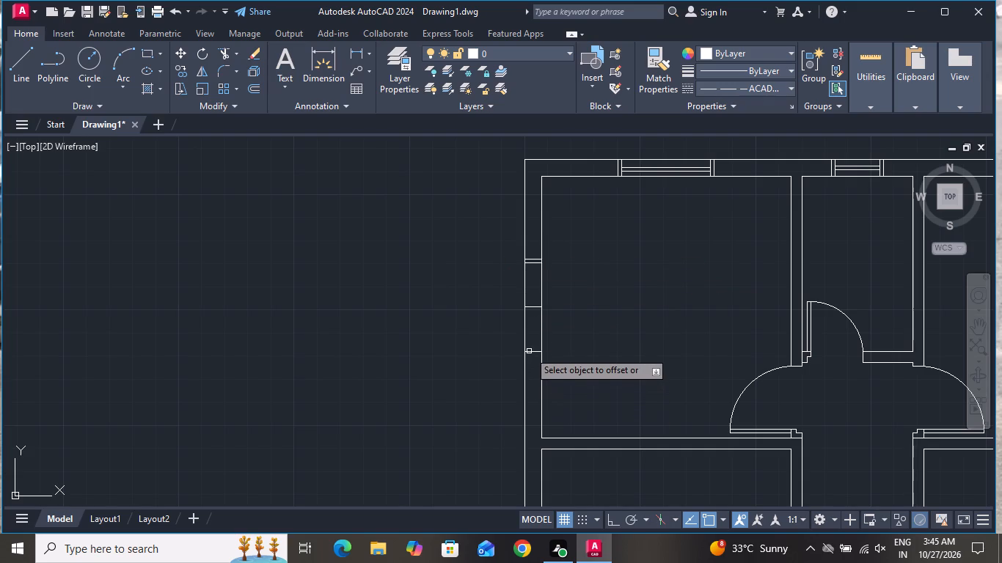
pyautogui.click(529, 350)
pyautogui.click(530, 371)
pyautogui.rightClick(560, 308)
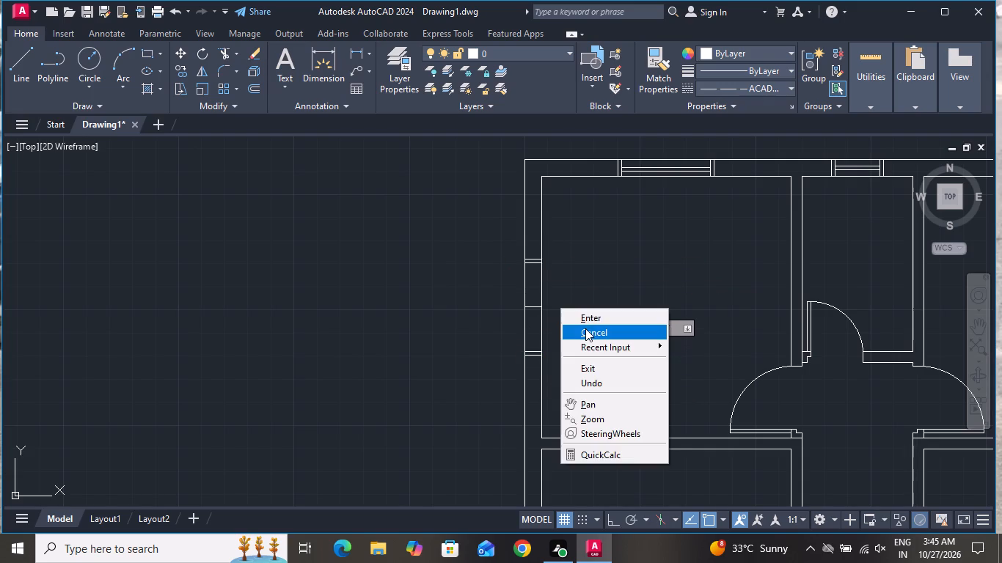
pyautogui.click(585, 328)
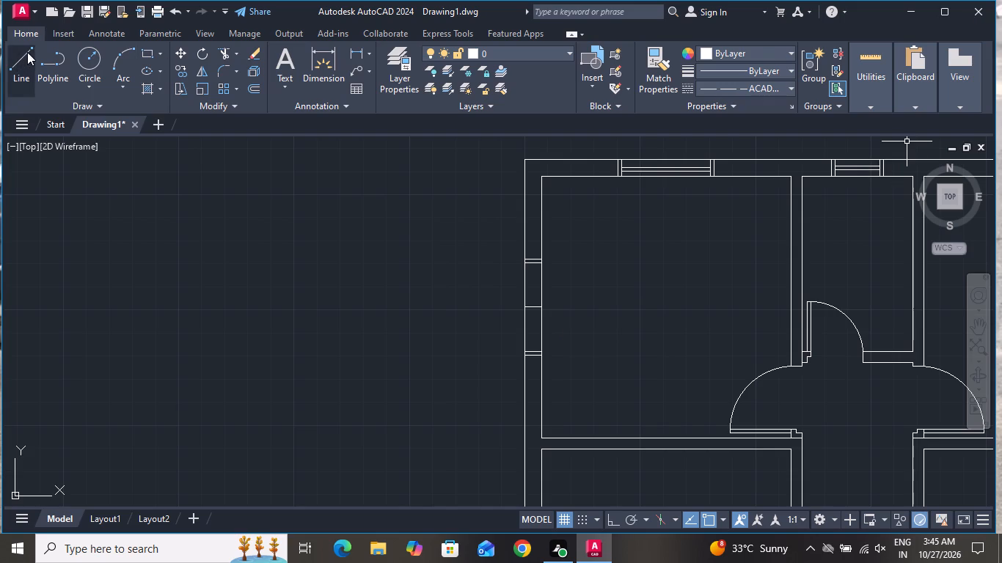
# With Ortho on, draw a vertical line between the midpoints of the west window's two inner end lines.
pyautogui.click(27, 52)
pyautogui.scroll(2, 546, 275)
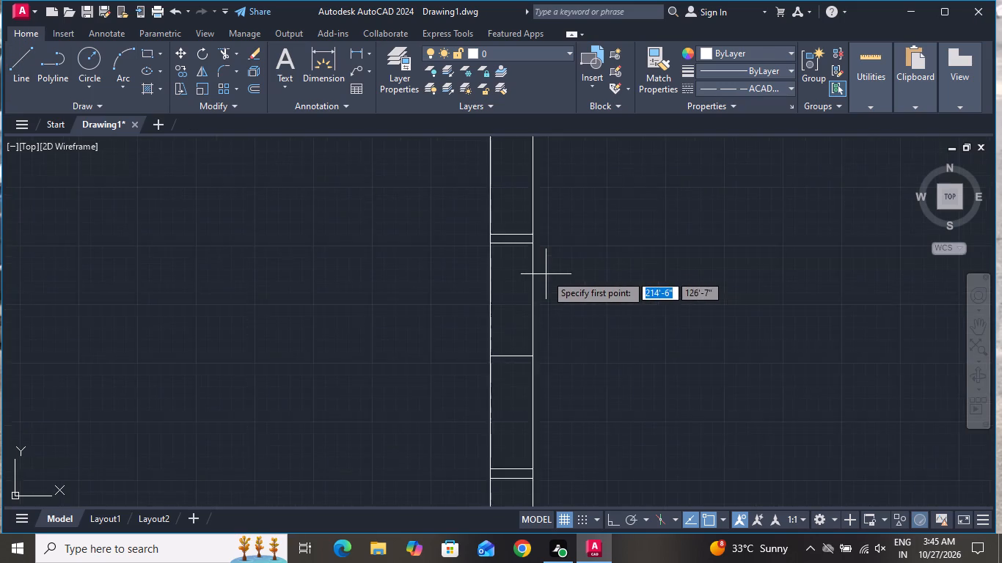
pyautogui.scroll(1, 546, 274)
pyautogui.moveTo(486, 222); pyautogui.dragTo(486, 235)
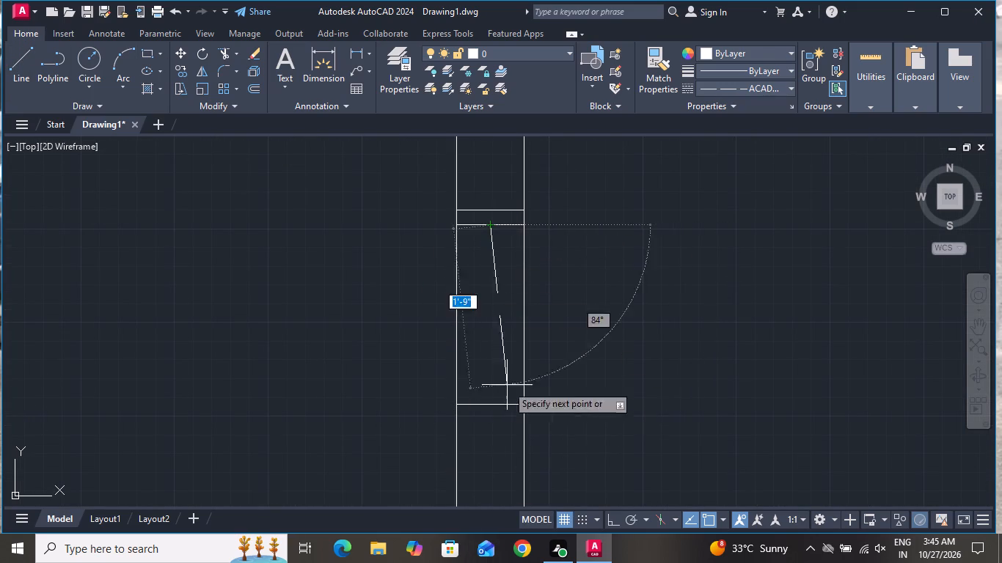
pyautogui.scroll(-4, 513, 354)
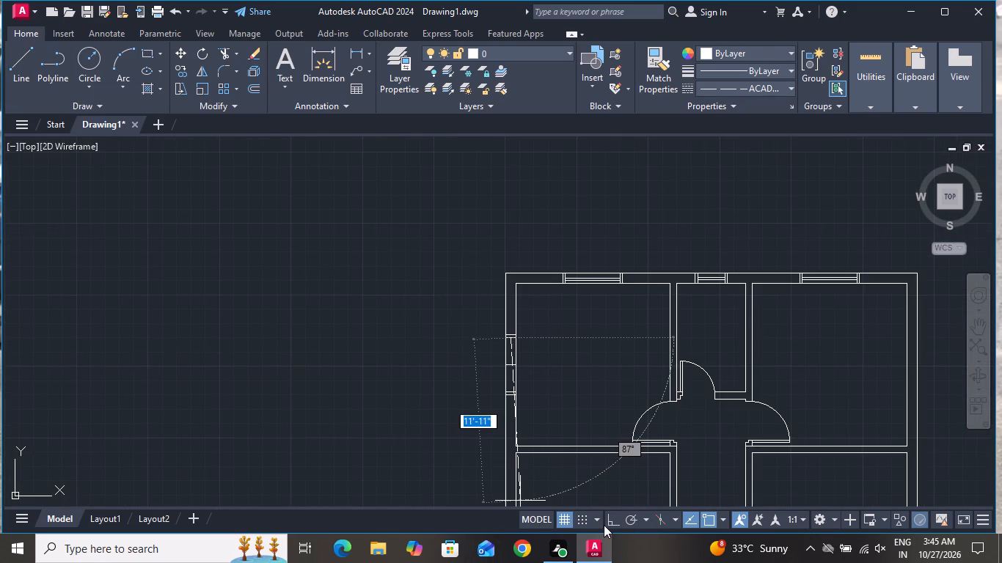
pyautogui.click(615, 523)
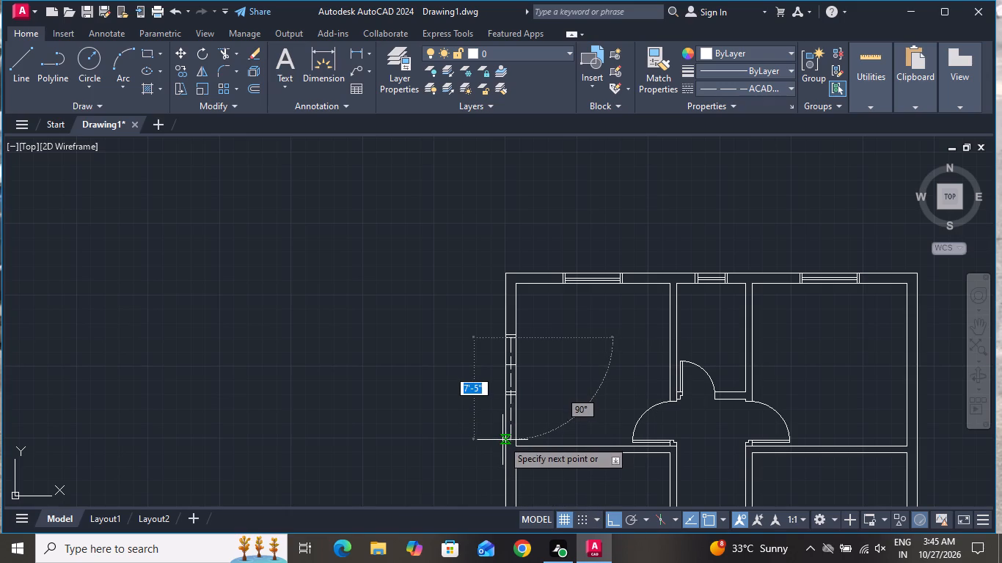
pyautogui.scroll(3, 509, 391)
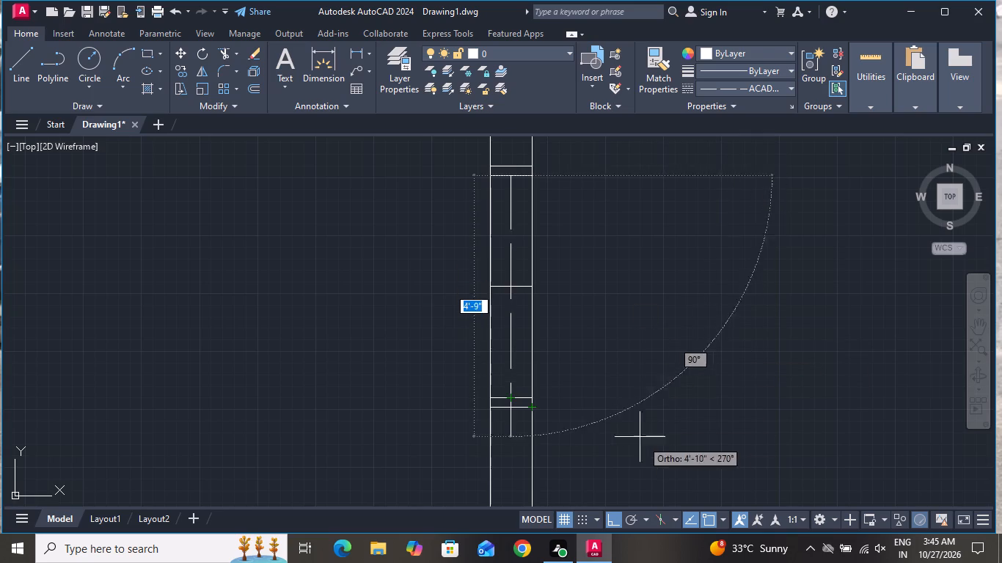
pyautogui.click(511, 400)
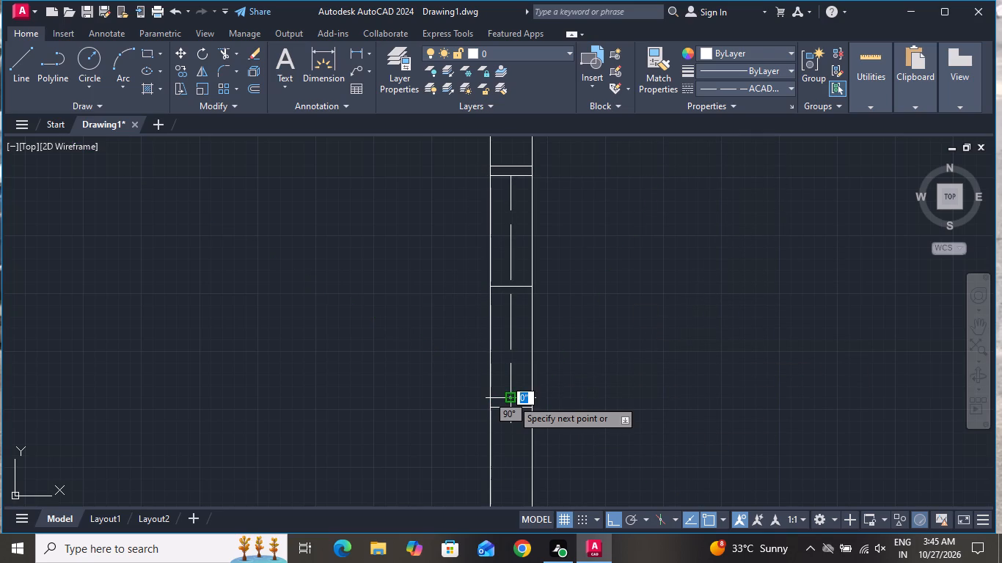
pyautogui.rightClick(512, 400)
pyautogui.click(538, 251)
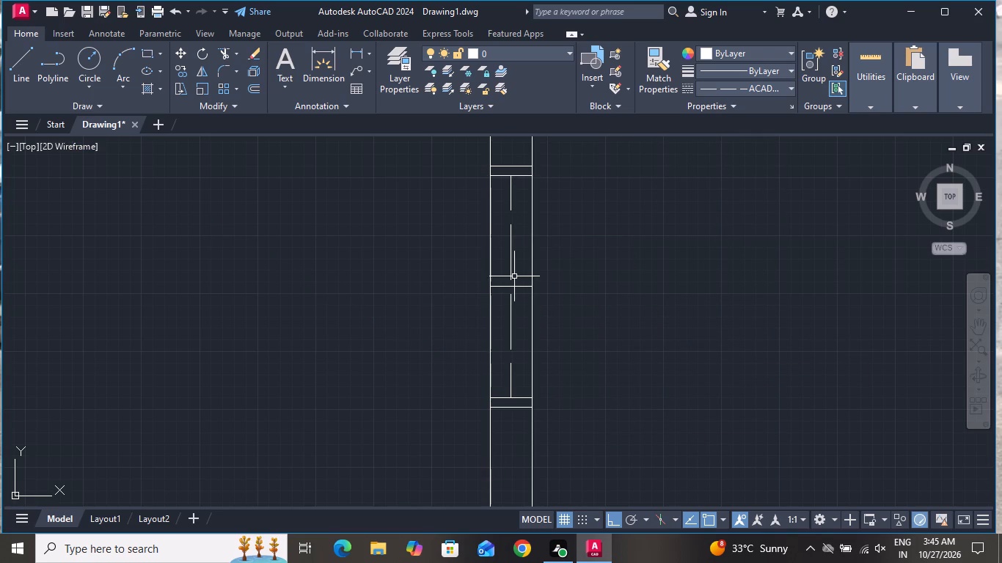
# Change the linetype of the west window's vertical line to ByLayer.
pyautogui.click(516, 268)
pyautogui.click(504, 285)
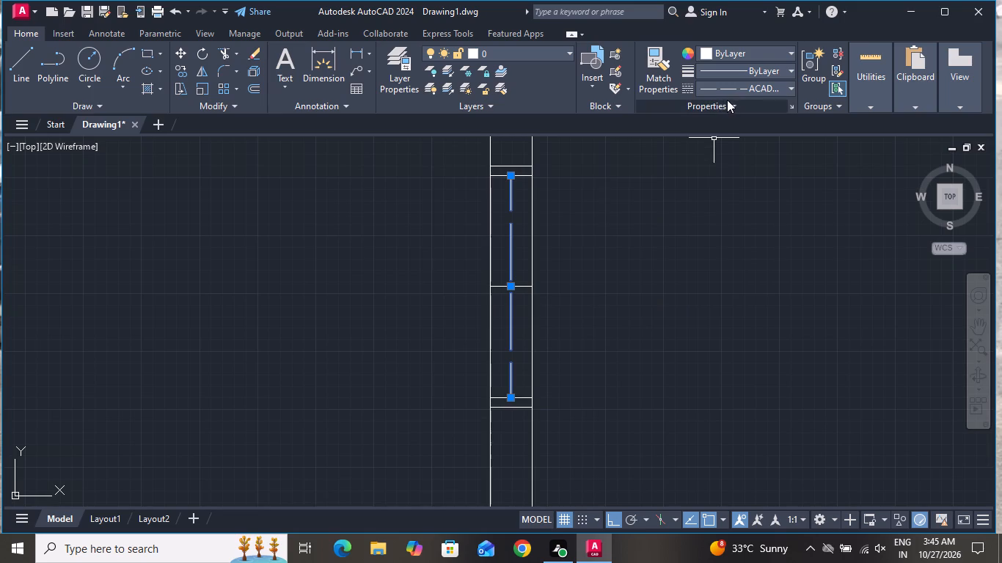
pyautogui.click(725, 92)
pyautogui.click(723, 105)
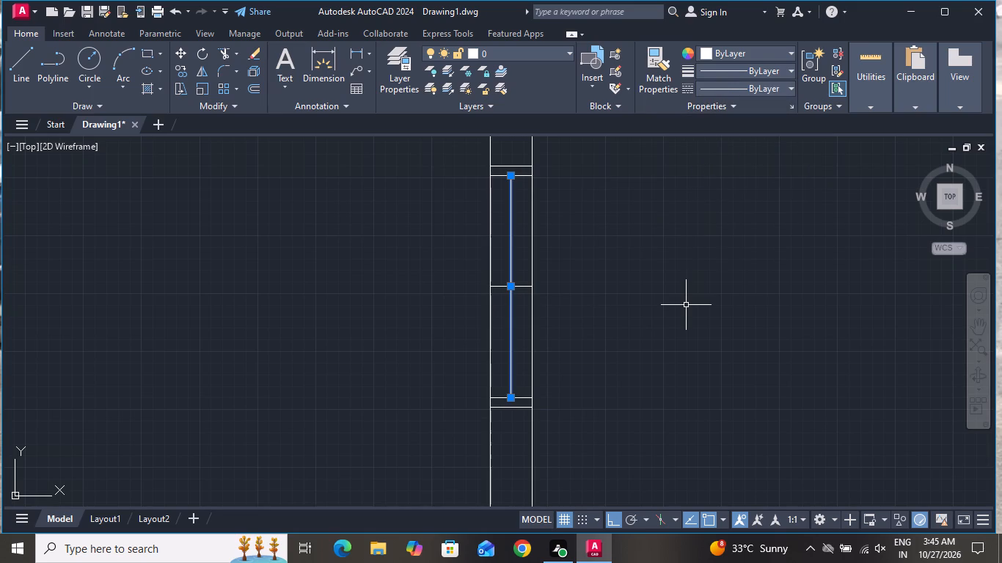
# Offset the west window's vertical line 1" west and 1" east.
pyautogui.write('o 1')
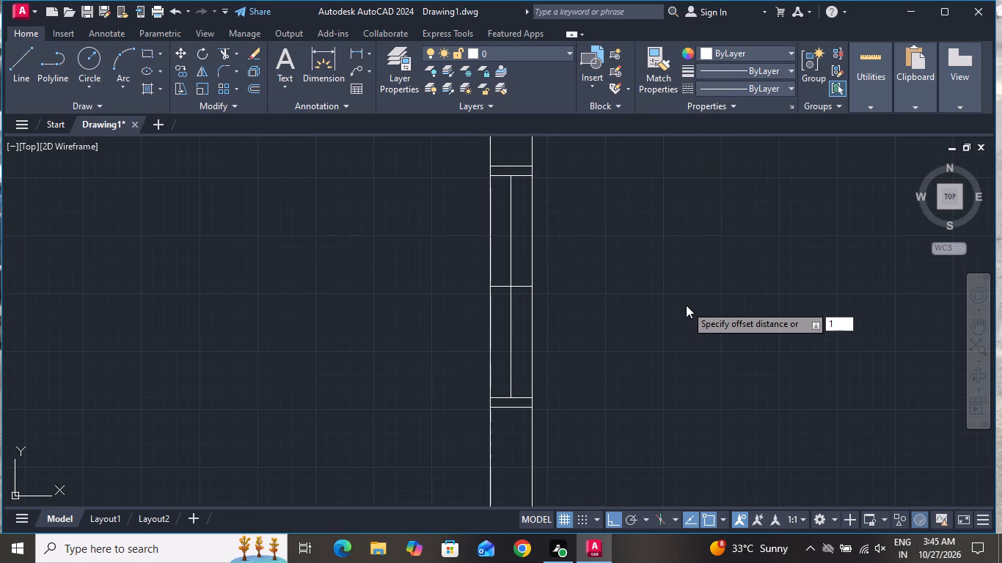
pyautogui.hotkey('shift', '"')
pyautogui.press('Return')
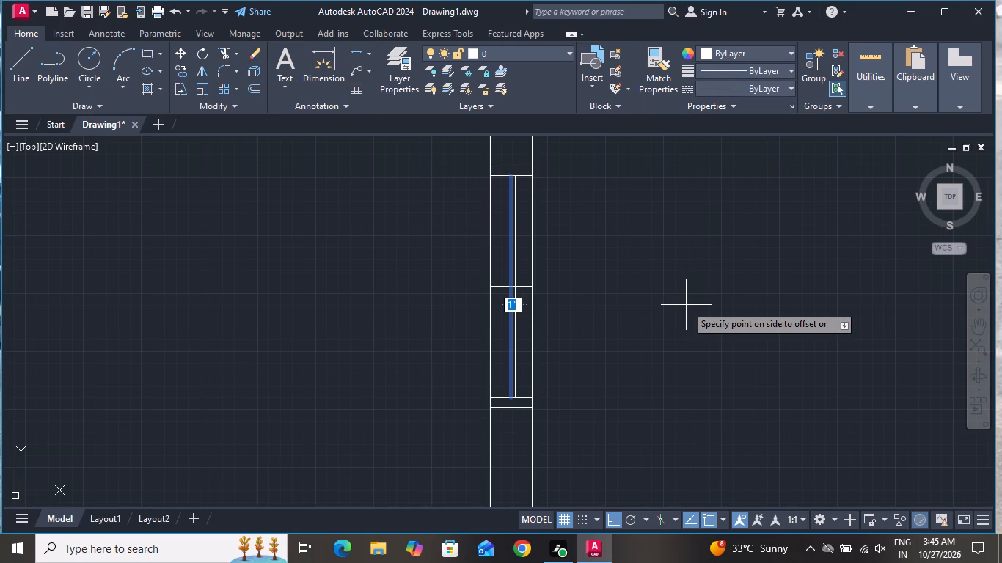
pyautogui.click(439, 323)
pyautogui.scroll(3, 513, 329)
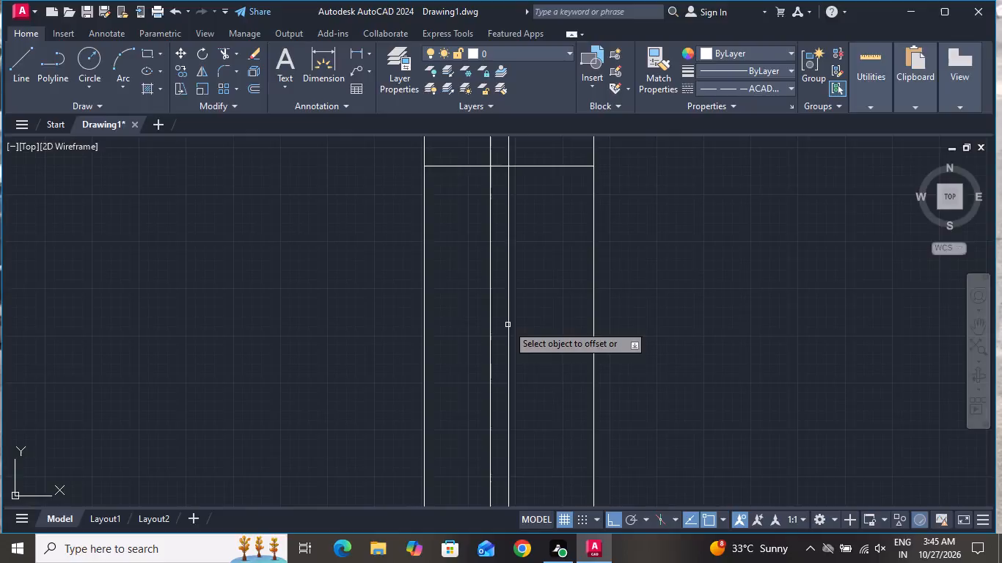
pyautogui.click(508, 323)
pyautogui.click(547, 318)
pyautogui.rightClick(538, 313)
pyautogui.click(545, 334)
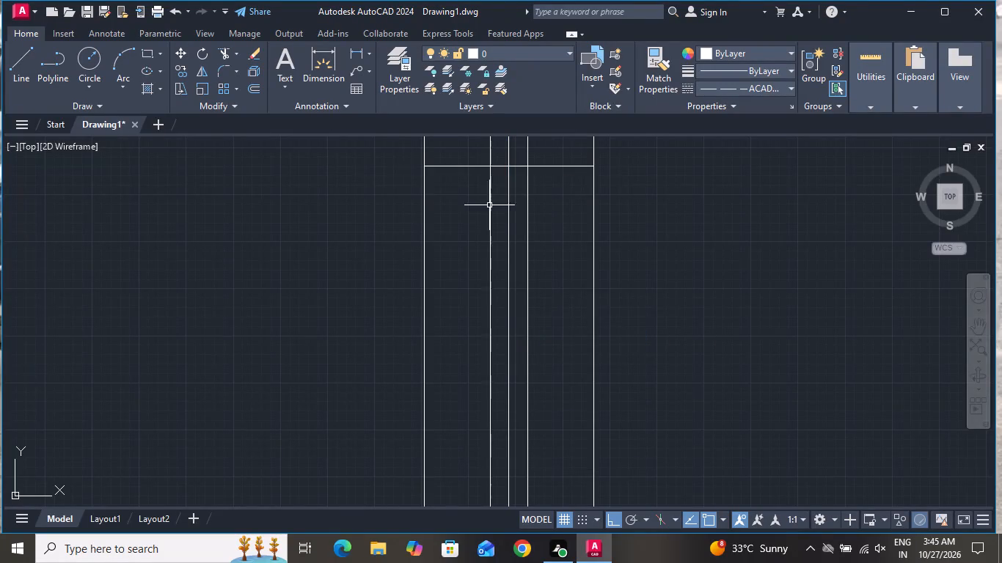
# Delete the middle of the three vertical lines and the horizontal centre line in the northwest room's west window.
pyautogui.scroll(3, 516, 158)
pyautogui.click(519, 157)
pyautogui.click(461, 214)
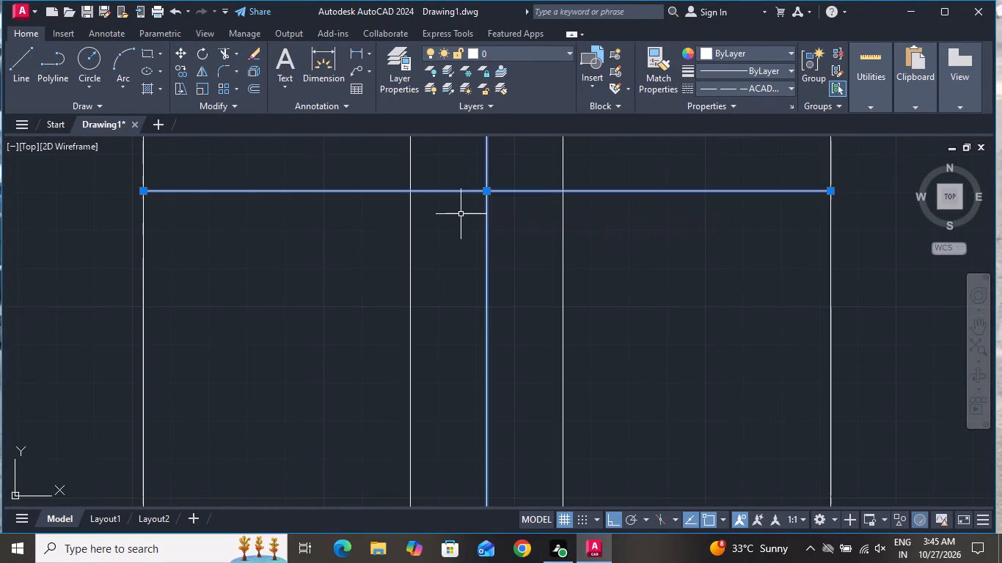
pyautogui.press('Delete')
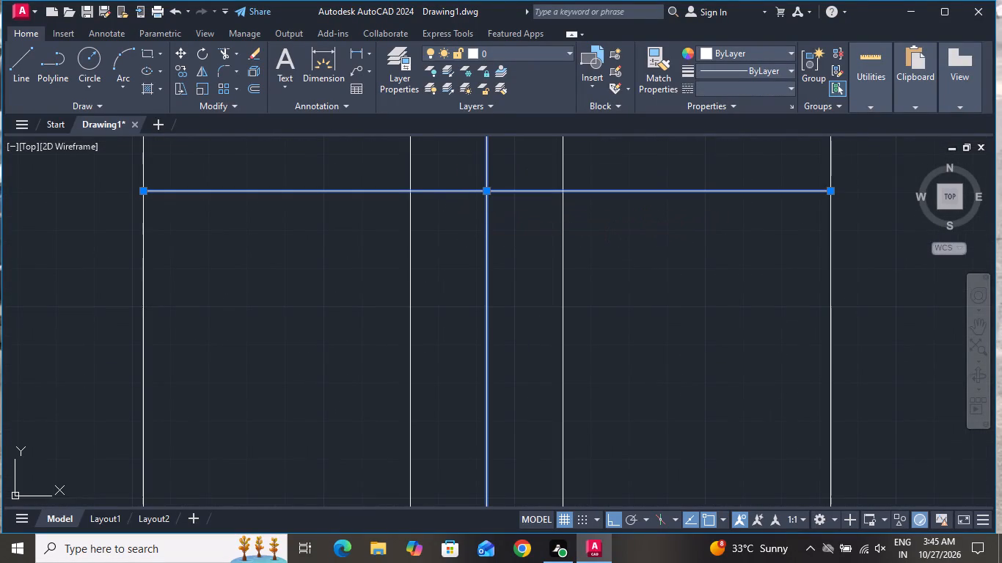
# Draw a horizontal line across the west outer wall from the inner line's midpoint in the room south of the northwest room.
pyautogui.scroll(-9, 506, 218)
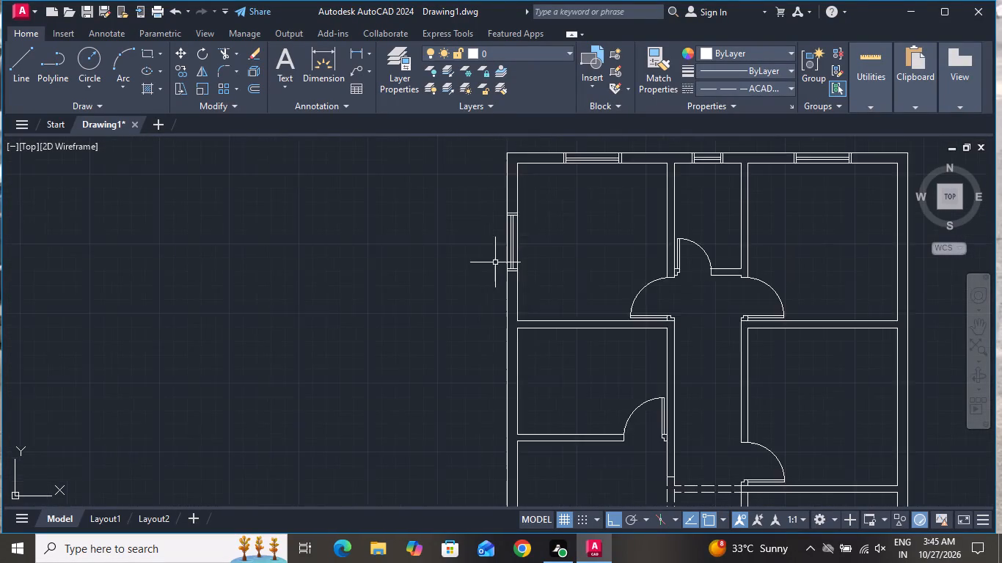
pyautogui.scroll(-1, 495, 262)
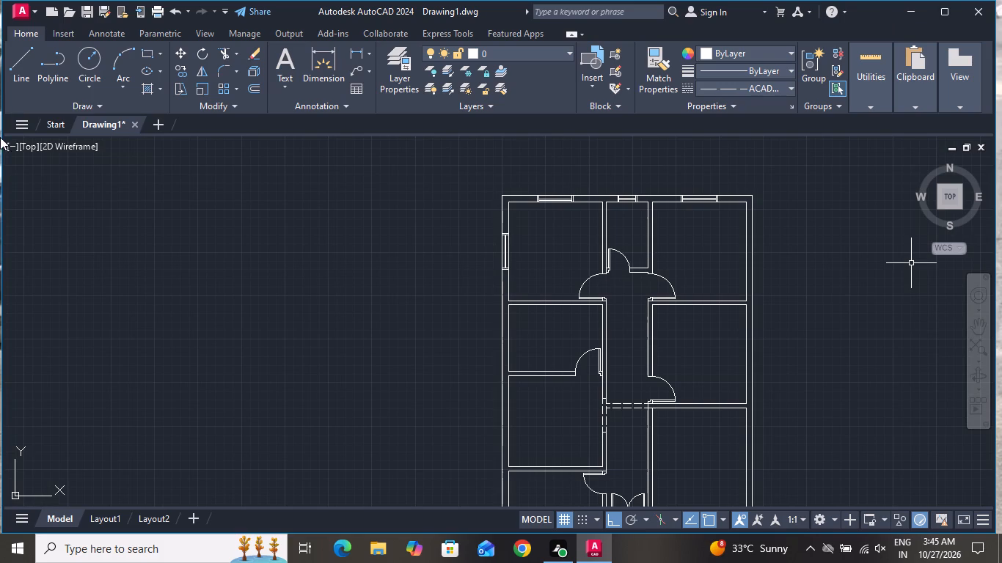
pyautogui.click(20, 61)
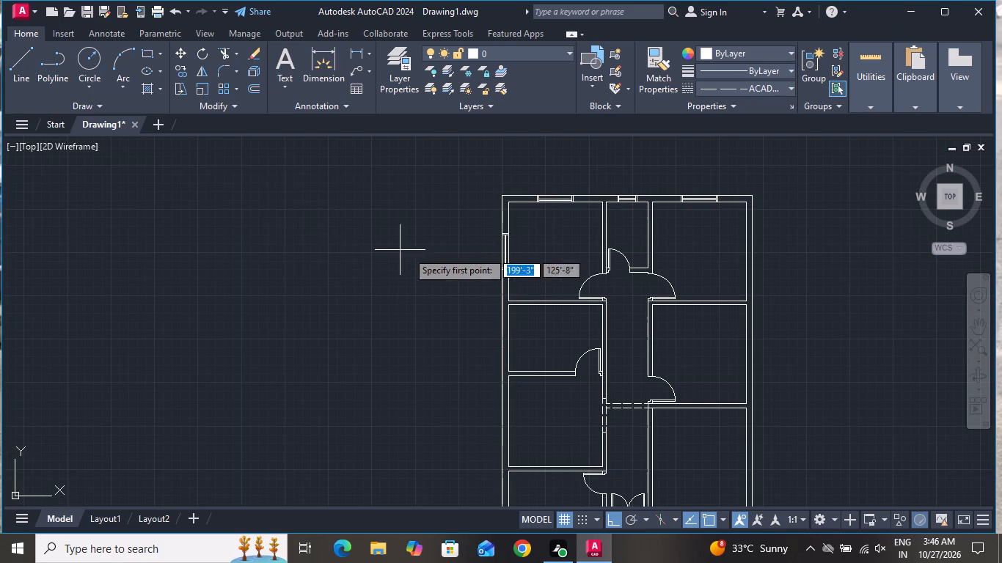
pyautogui.scroll(-1, 523, 291)
pyautogui.scroll(3, 522, 339)
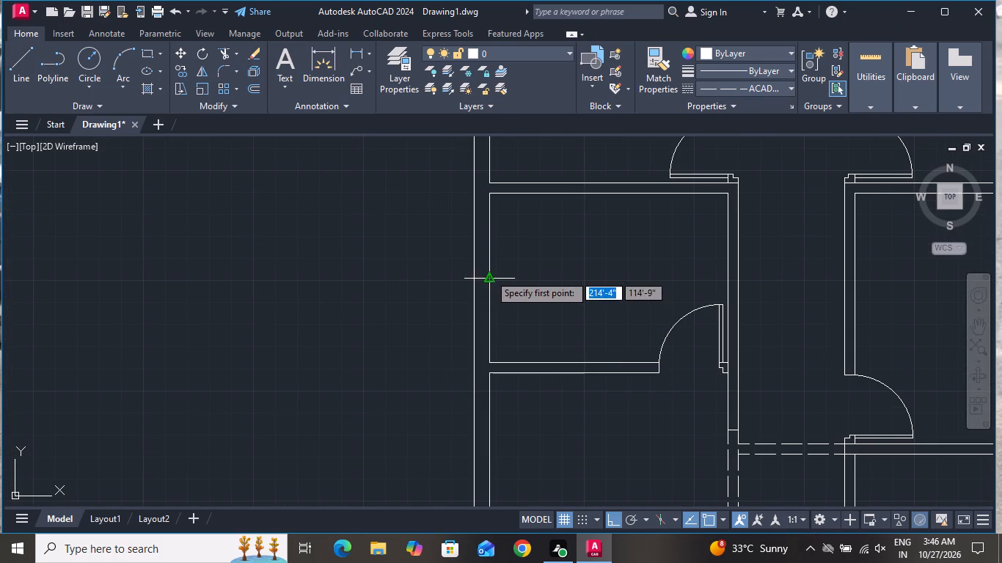
pyautogui.click(489, 273)
pyautogui.click(478, 281)
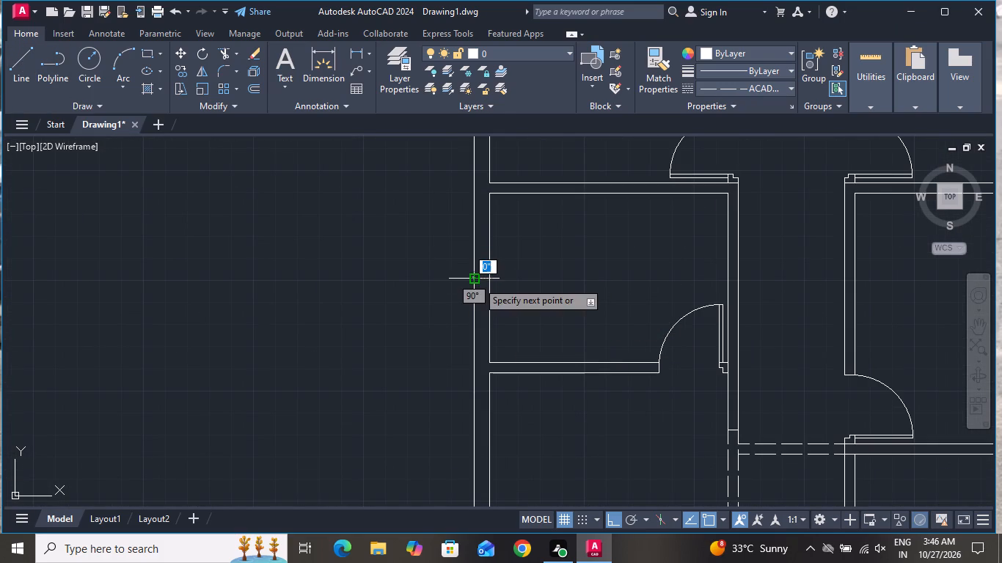
pyautogui.rightClick(478, 282)
pyautogui.click(497, 301)
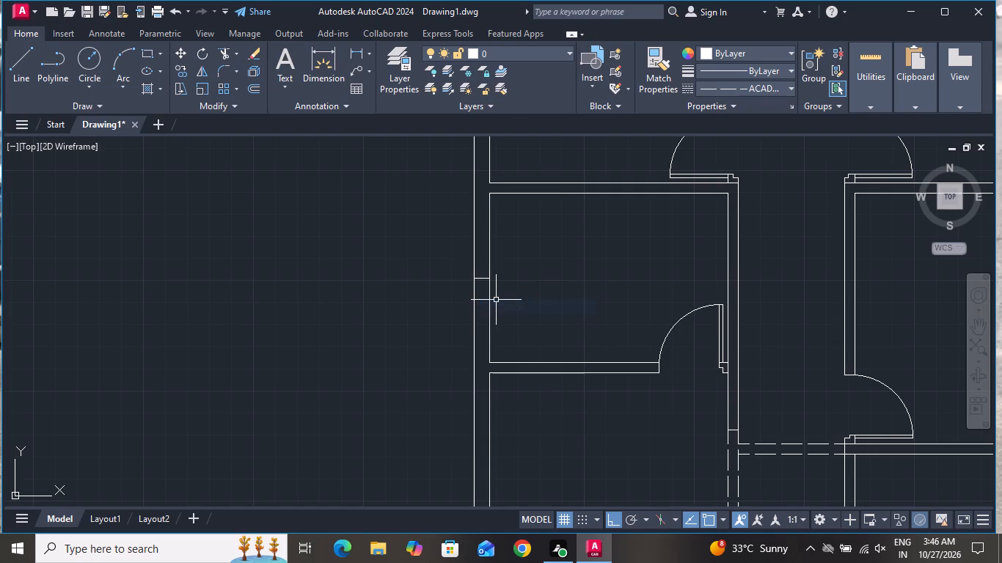
# Offset the new horizontal line in the second room's west wall 2' north and 2' south.
pyautogui.write('o')
pyautogui.press('space')
pyautogui.write("2'")
pyautogui.press('Return')
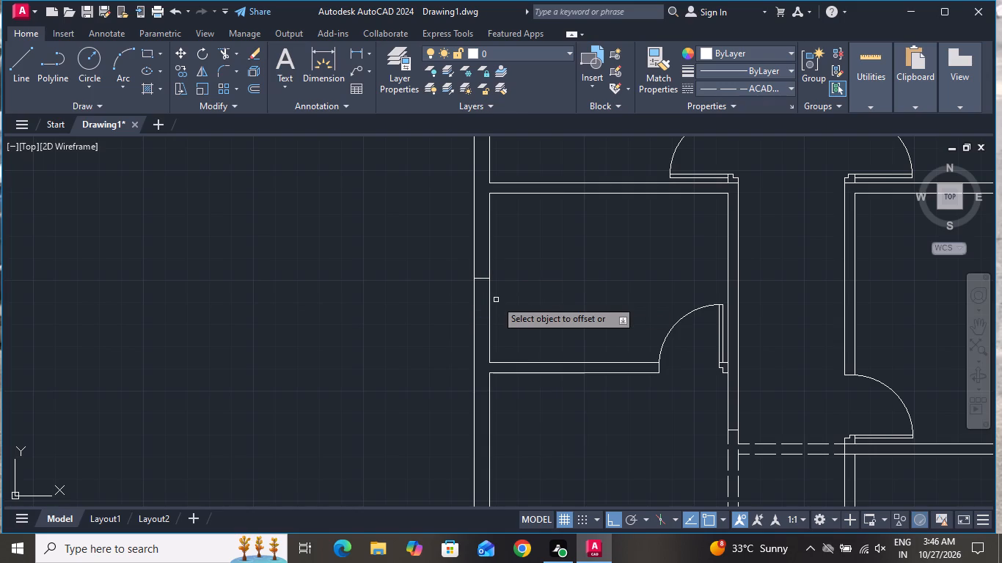
pyautogui.click(482, 279)
pyautogui.click(480, 244)
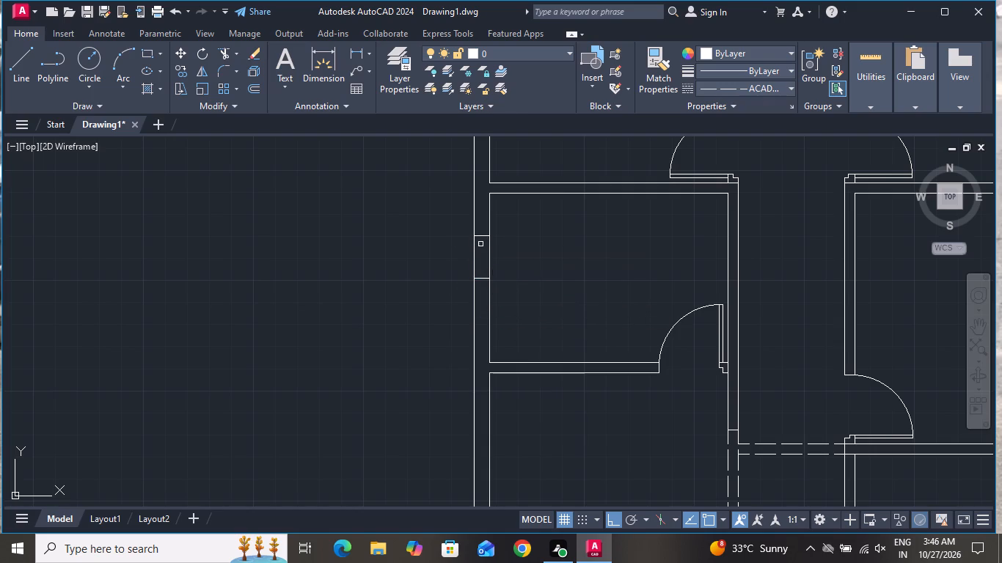
pyautogui.click(484, 279)
pyautogui.click(491, 309)
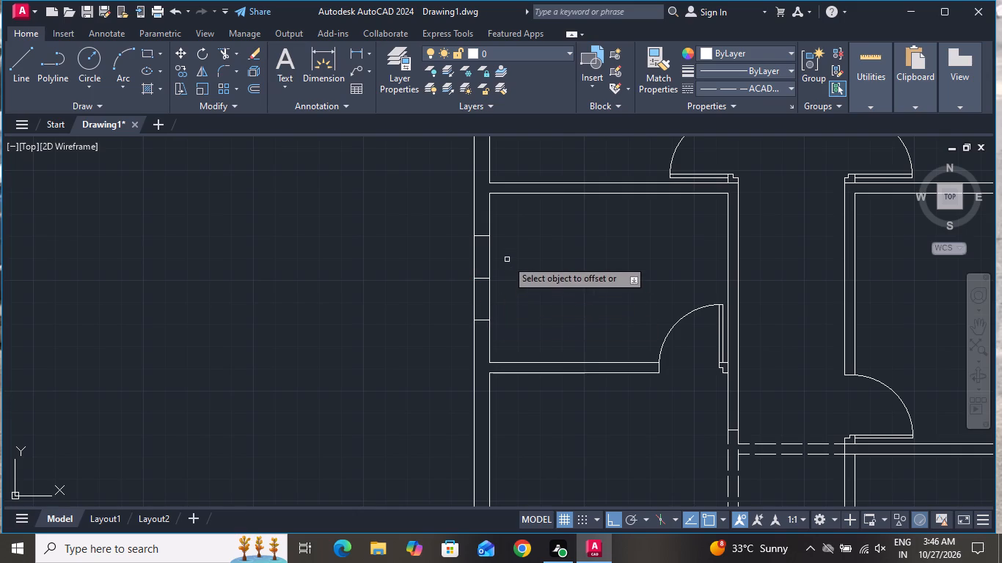
pyautogui.rightClick(507, 260)
pyautogui.click(535, 277)
# Offset the second room's west window end lines 2" outward, the north one northward and the south one southward.
pyautogui.write('o 2')
pyautogui.hotkey('shift', '"')
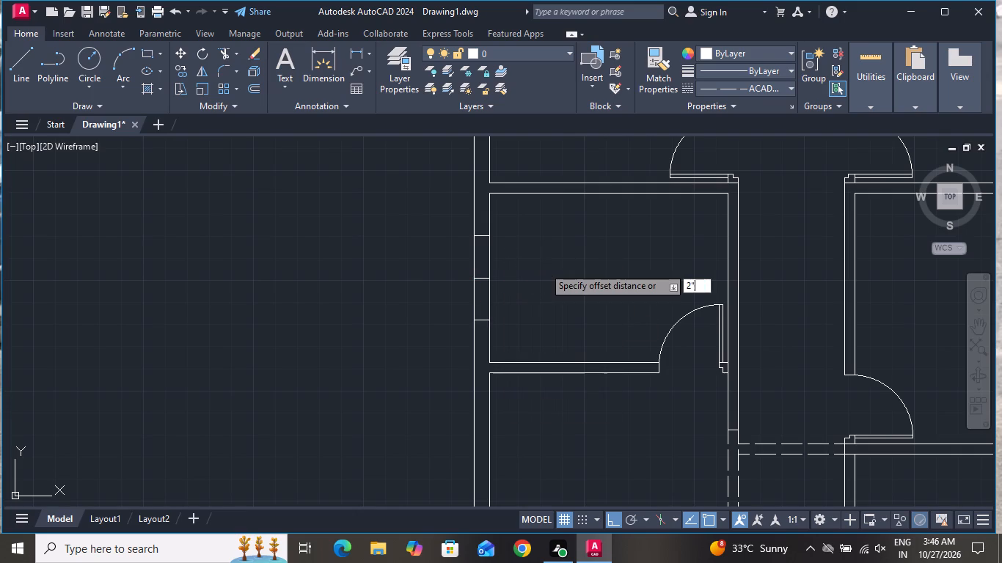
pyautogui.press('Return')
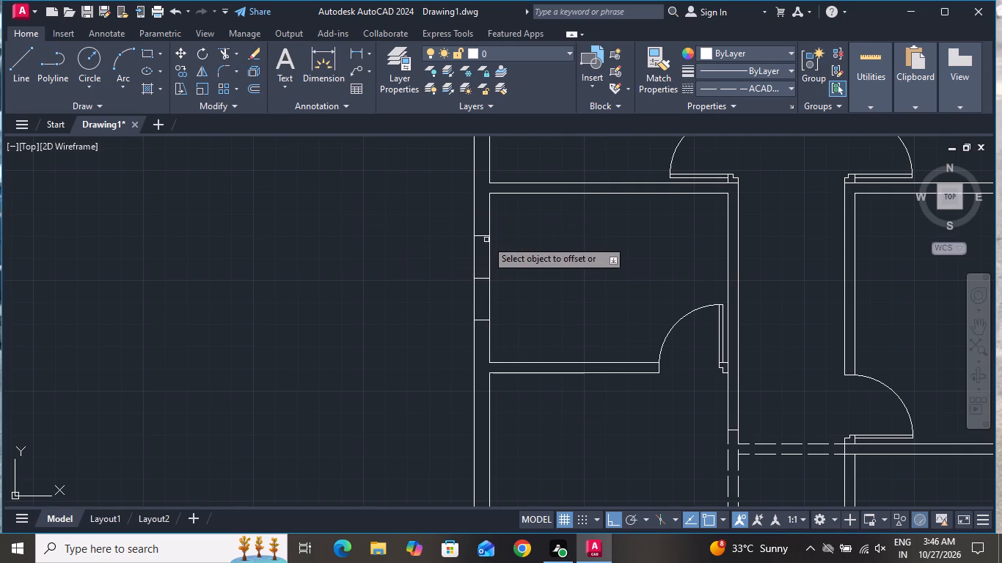
pyautogui.click(484, 237)
pyautogui.click(469, 211)
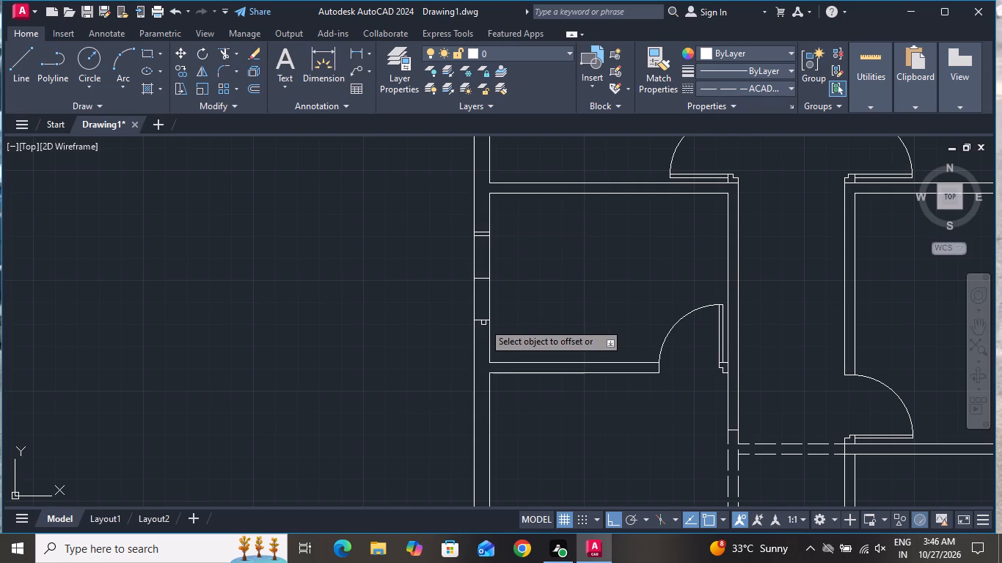
pyautogui.click(482, 320)
pyautogui.click(492, 339)
pyautogui.rightClick(500, 274)
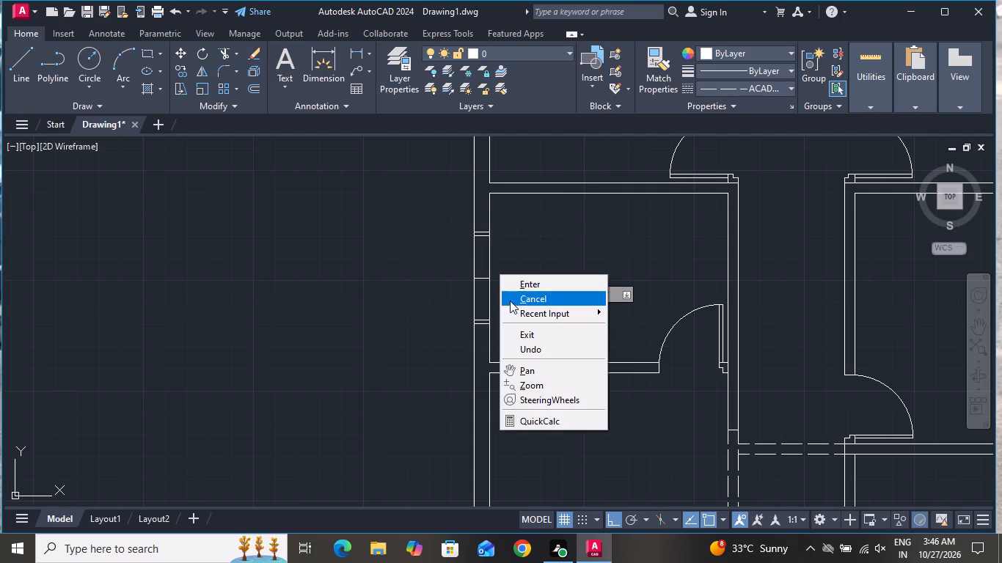
pyautogui.click(513, 303)
# Draw a vertical line between the midpoints of the second room's two inner window end lines.
pyautogui.click(12, 56)
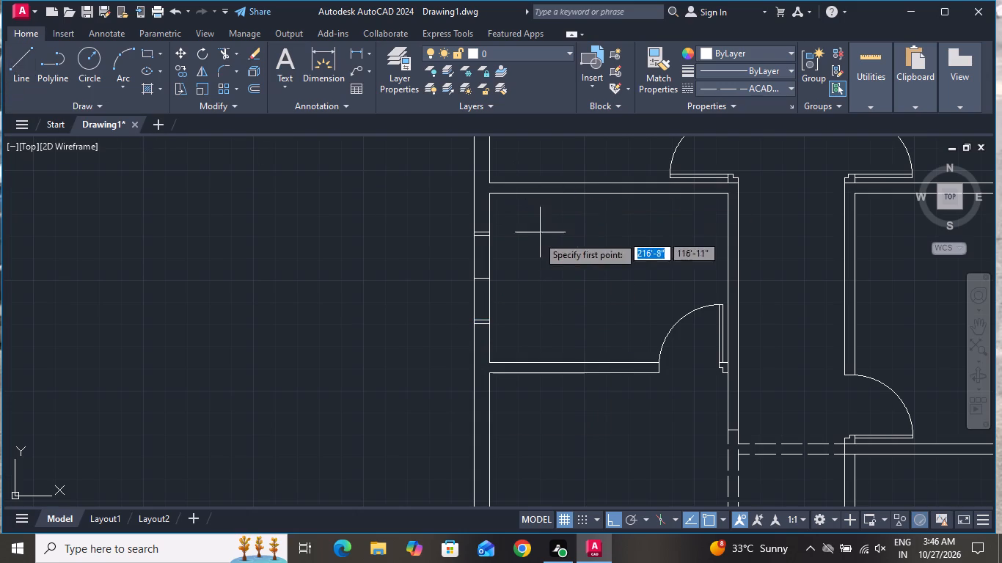
pyautogui.scroll(2, 477, 240)
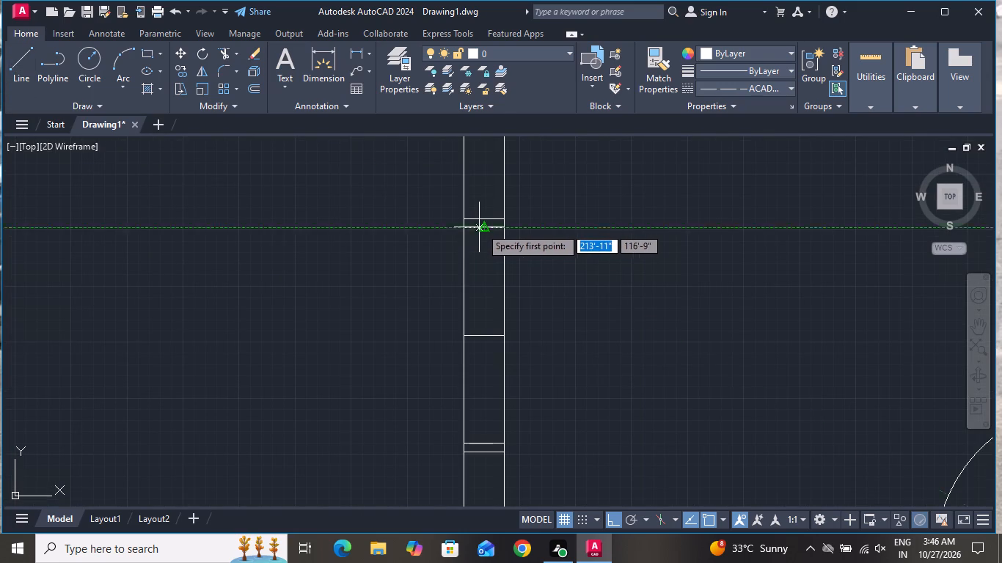
pyautogui.click(489, 225)
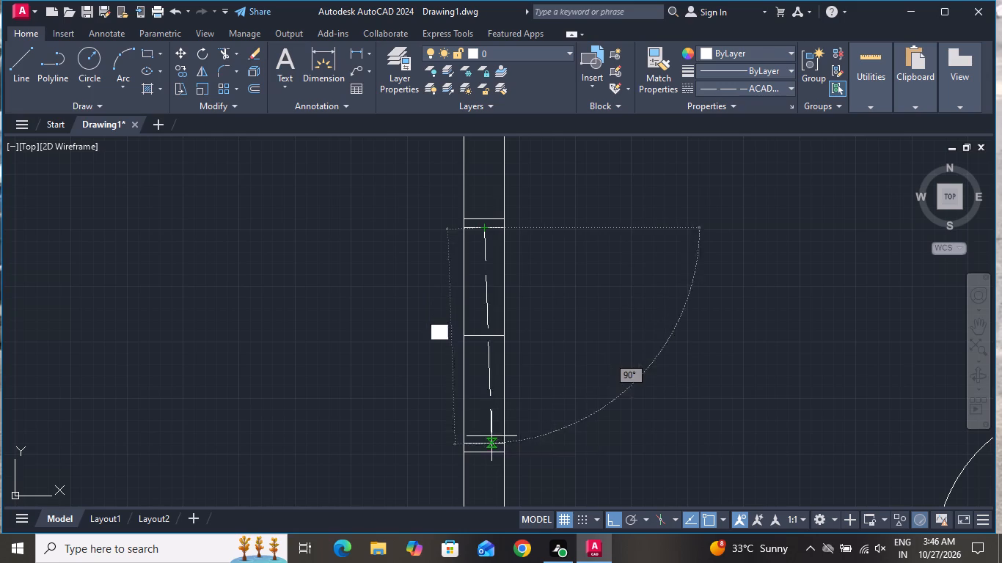
pyautogui.click(487, 442)
pyautogui.rightClick(486, 441)
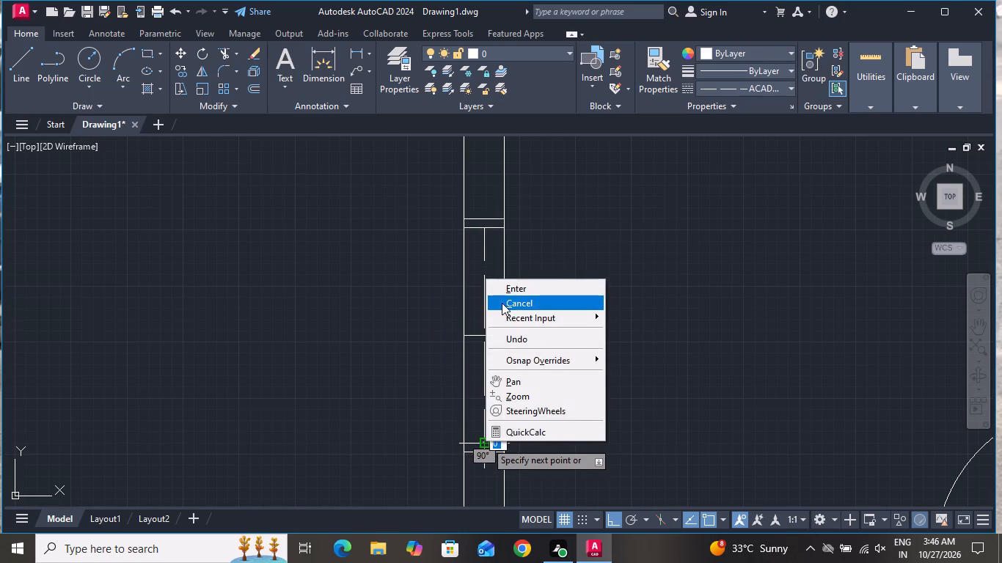
pyautogui.click(503, 302)
# Set the linetype of the new vertical window line to ByLayer.
pyautogui.click(497, 289)
pyautogui.click(471, 303)
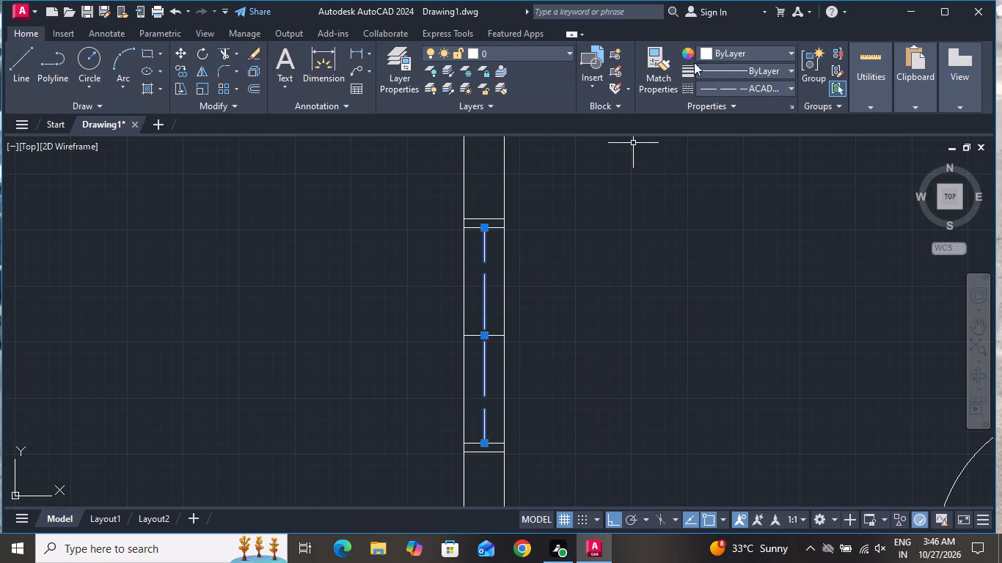
pyautogui.click(712, 92)
pyautogui.click(712, 110)
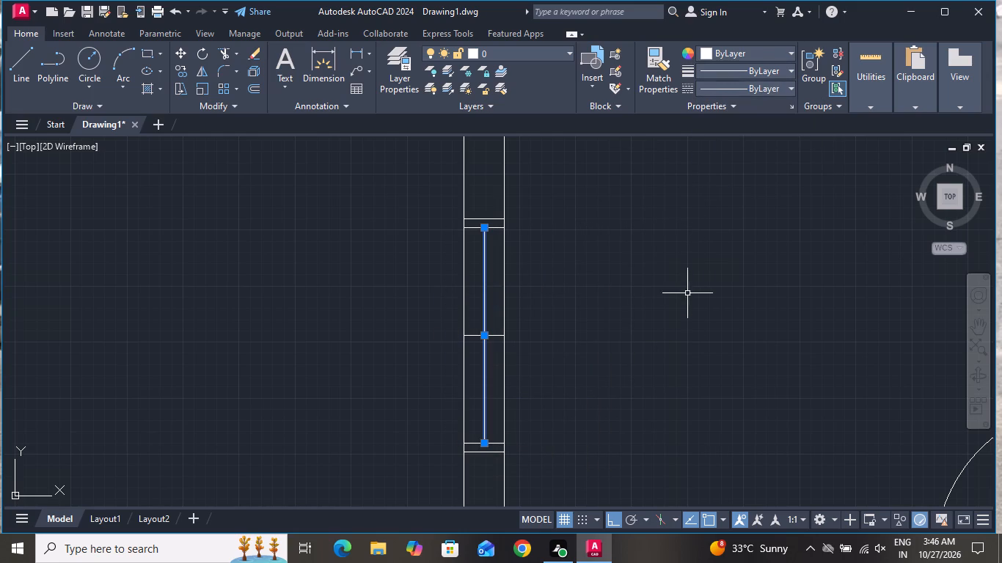
# Offset the second room's vertical window line 1" east and 1" west.
pyautogui.press('o')
pyautogui.press('space')
pyautogui.press('1')
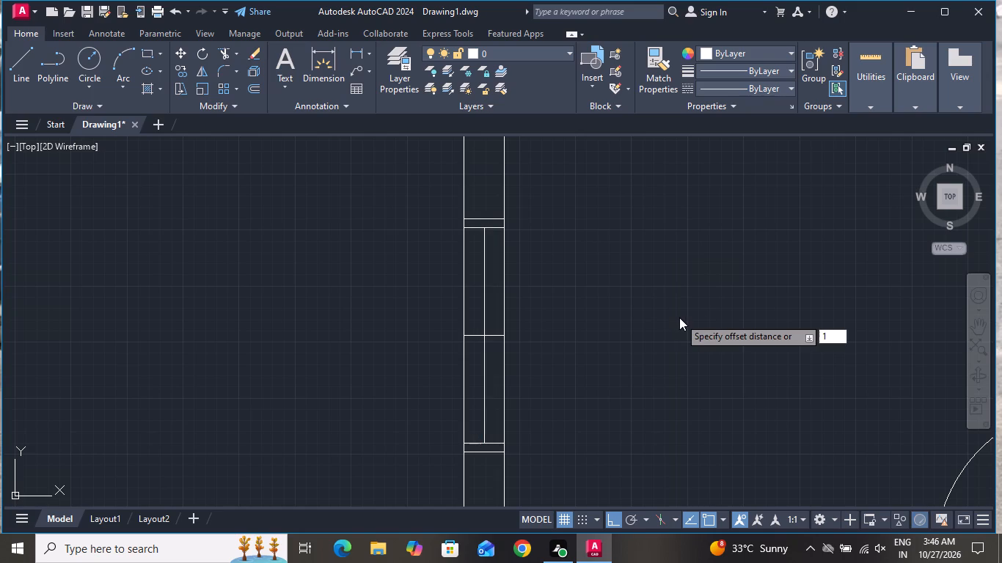
pyautogui.hotkey('shift', '"')
pyautogui.press('Return')
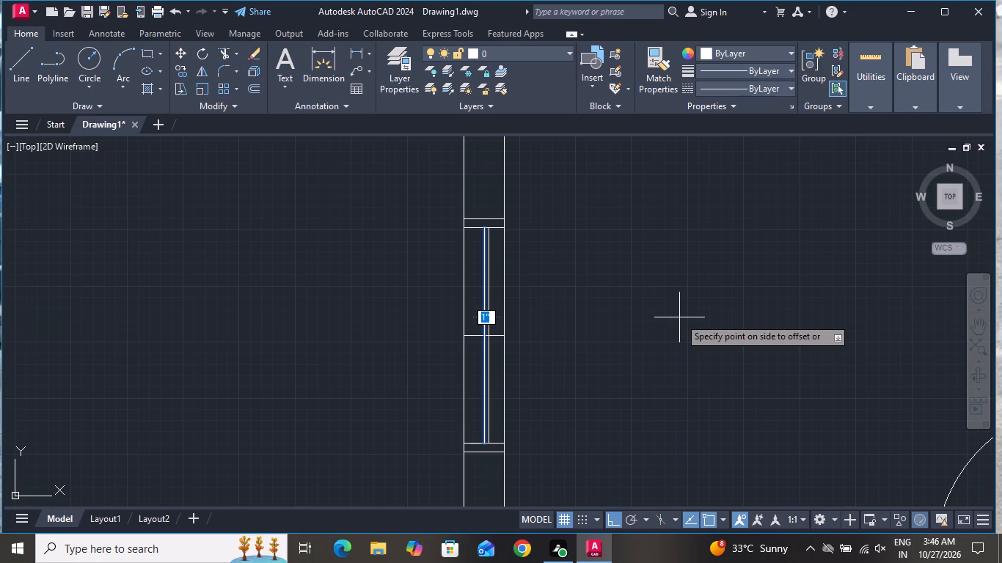
pyautogui.click(510, 380)
pyautogui.scroll(3, 486, 381)
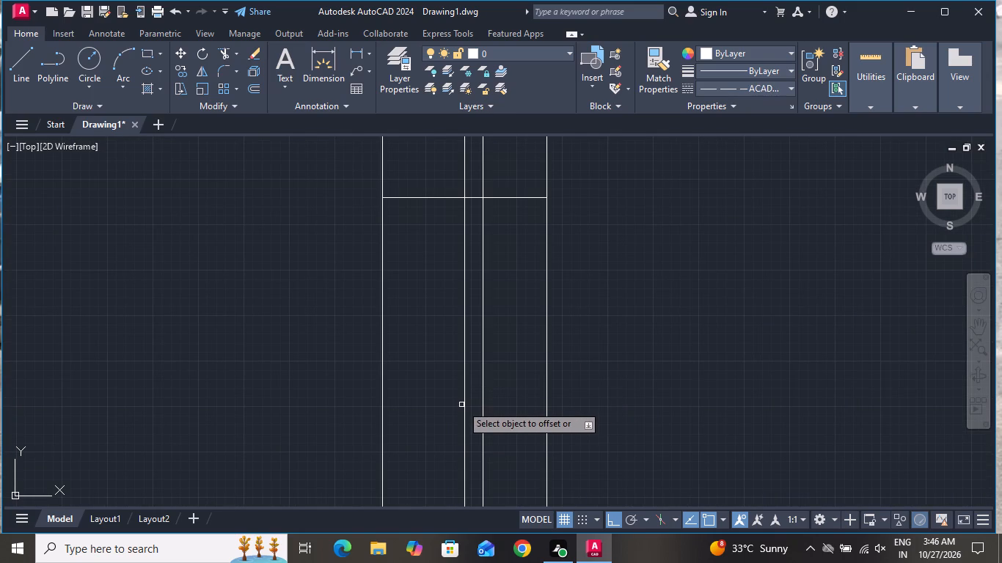
pyautogui.click(462, 402)
pyautogui.click(465, 397)
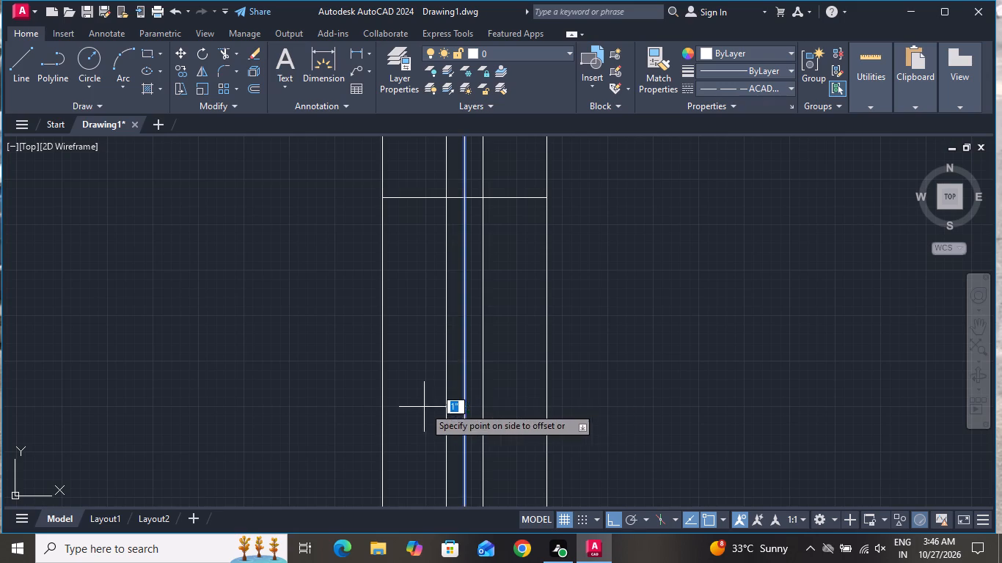
pyautogui.click(423, 407)
pyautogui.rightClick(424, 397)
pyautogui.click(474, 265)
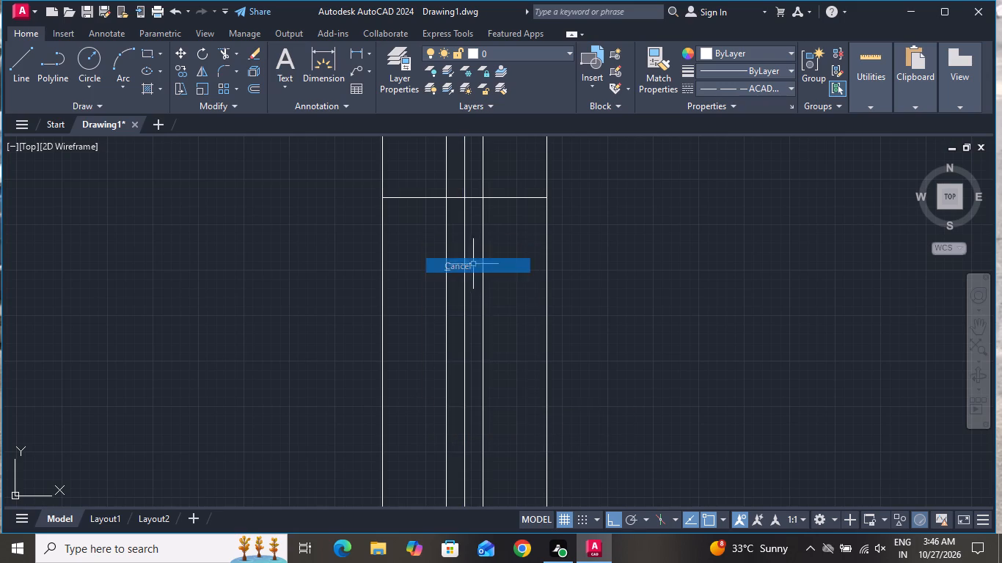
# Delete the middle vertical line and the horizontal centre line in the second room's west window.
pyautogui.scroll(3, 474, 193)
pyautogui.click(474, 193)
pyautogui.click(409, 228)
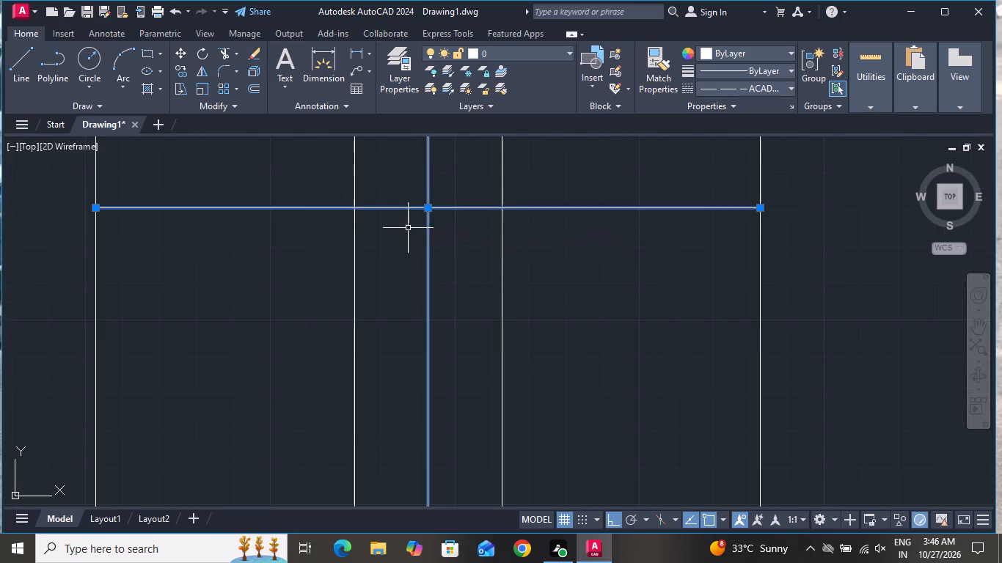
pyautogui.press('Delete')
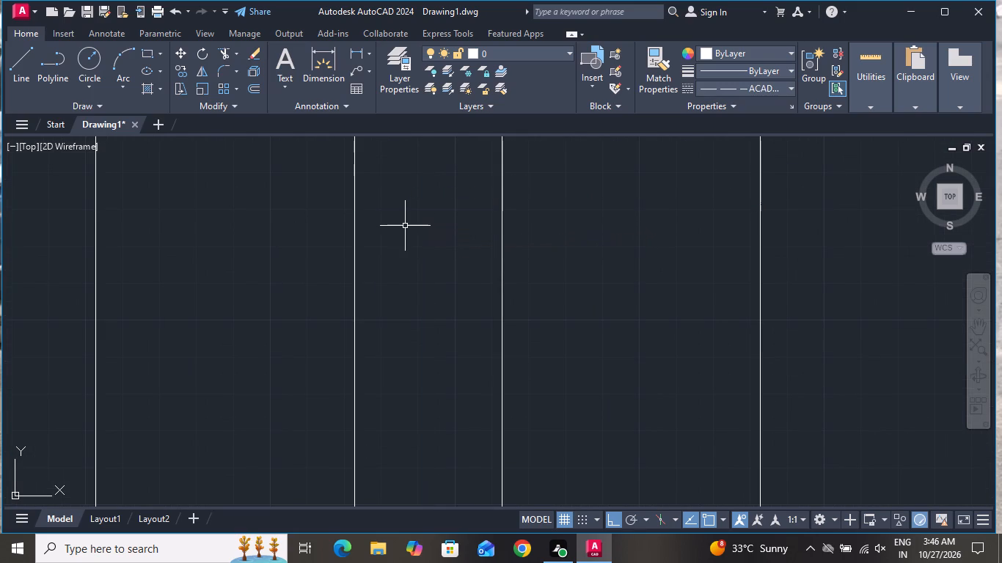
# Draw a horizontal line across the west outer wall from the inner line's midpoint in the third room from the north.
pyautogui.scroll(-12, 401, 251)
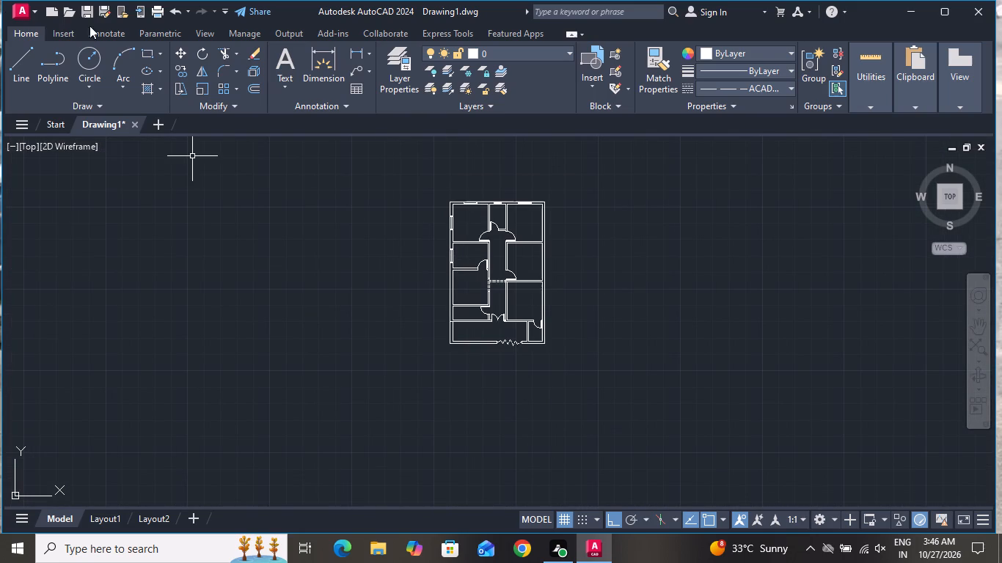
pyautogui.click(18, 55)
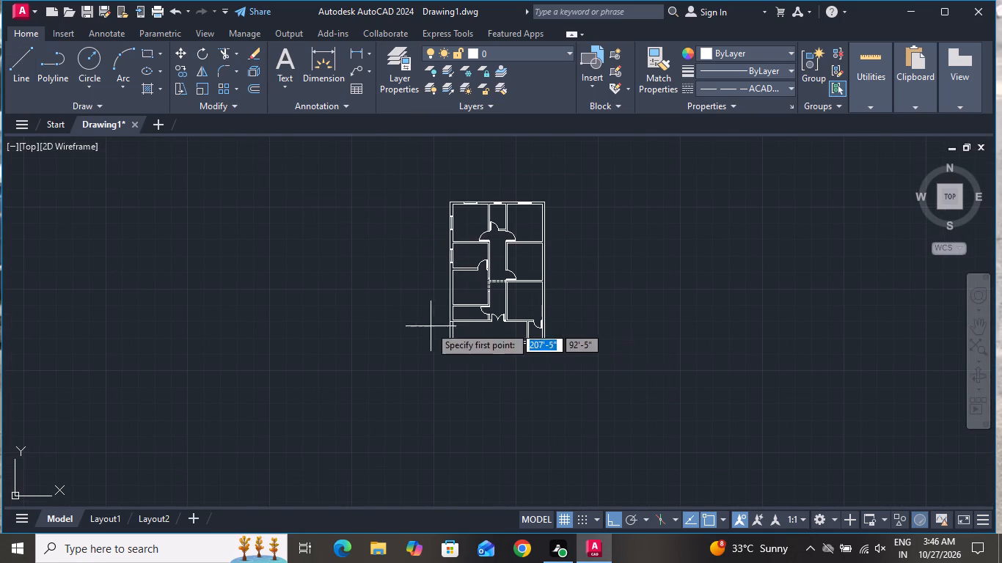
pyautogui.scroll(1, 428, 325)
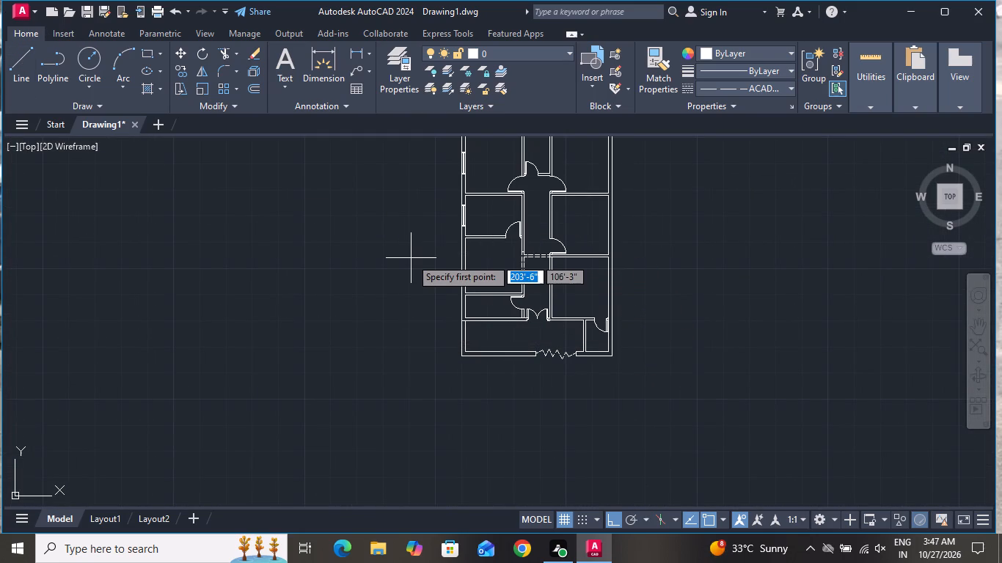
pyautogui.scroll(1, 411, 259)
pyautogui.scroll(2, 500, 254)
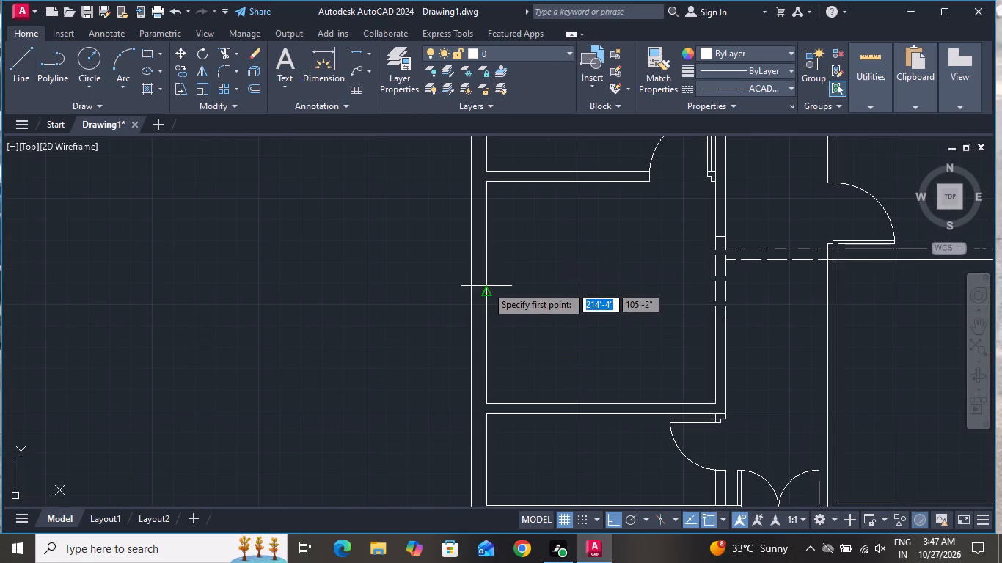
pyautogui.click(486, 288)
pyautogui.click(470, 294)
pyautogui.rightClick(470, 296)
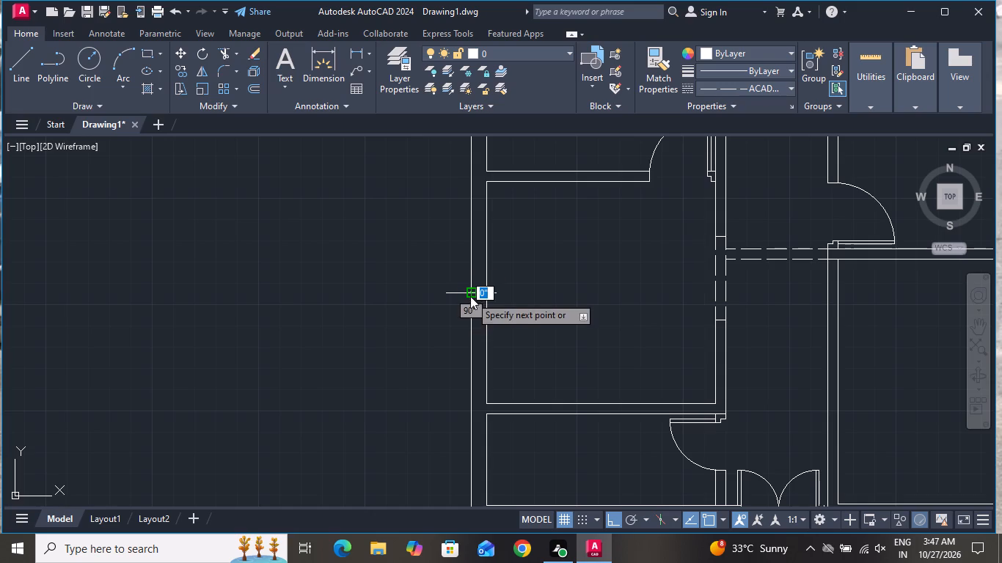
pyautogui.click(494, 315)
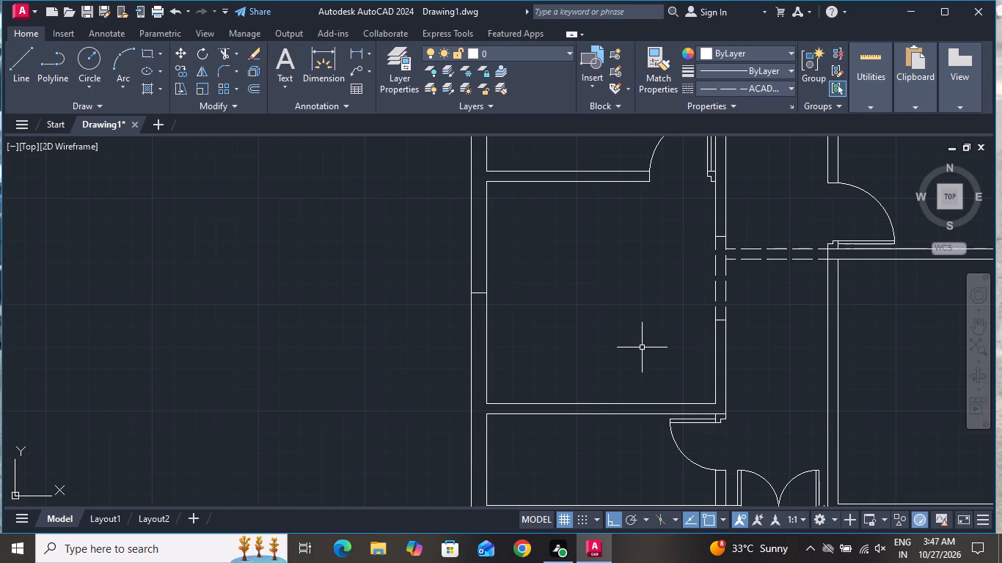
# Offset the new horizontal line in the third room's west wall 2' north and 2' south.
pyautogui.write('o')
pyautogui.press('space')
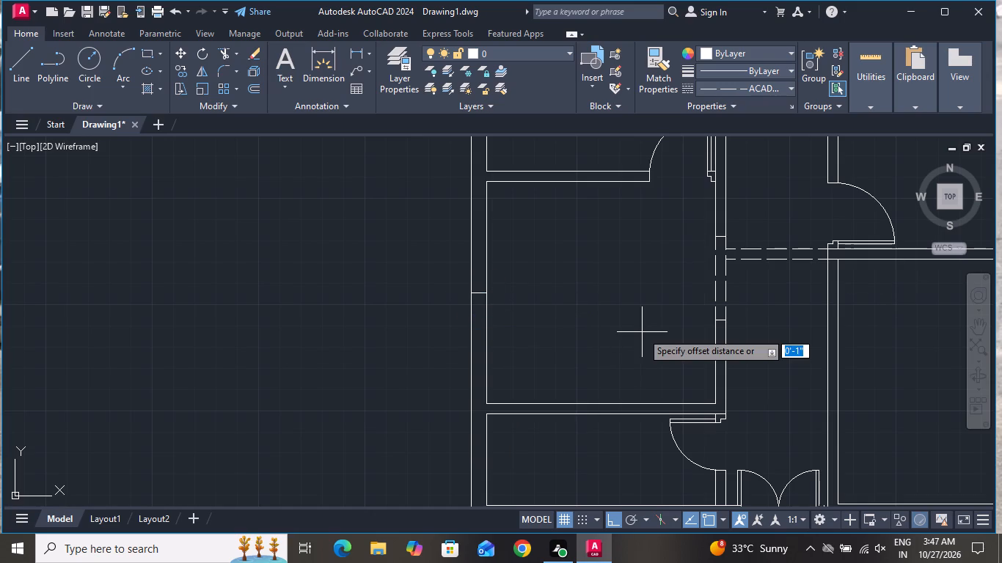
pyautogui.press('2')
pyautogui.press("'")
pyautogui.press('Return')
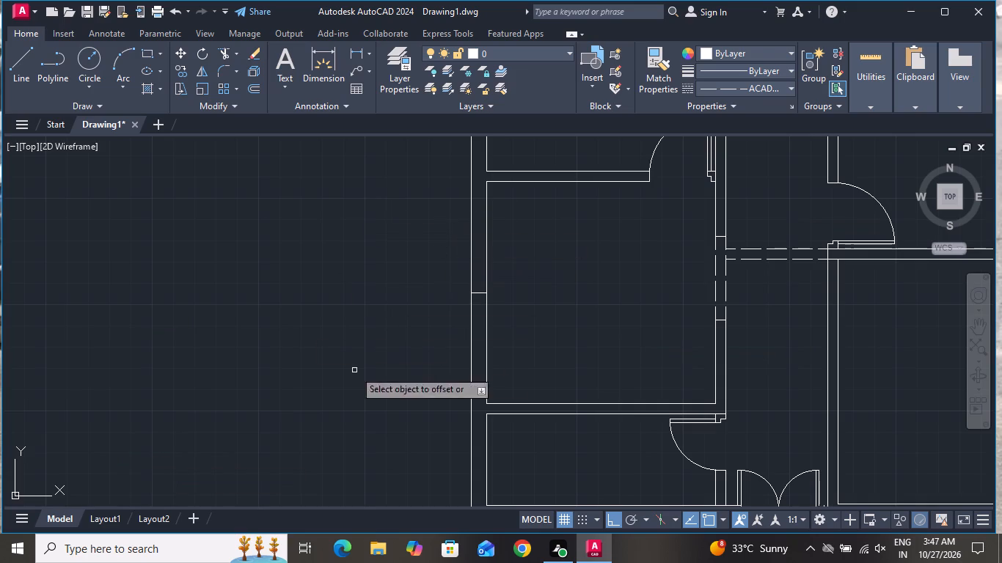
pyautogui.scroll(2, 472, 298)
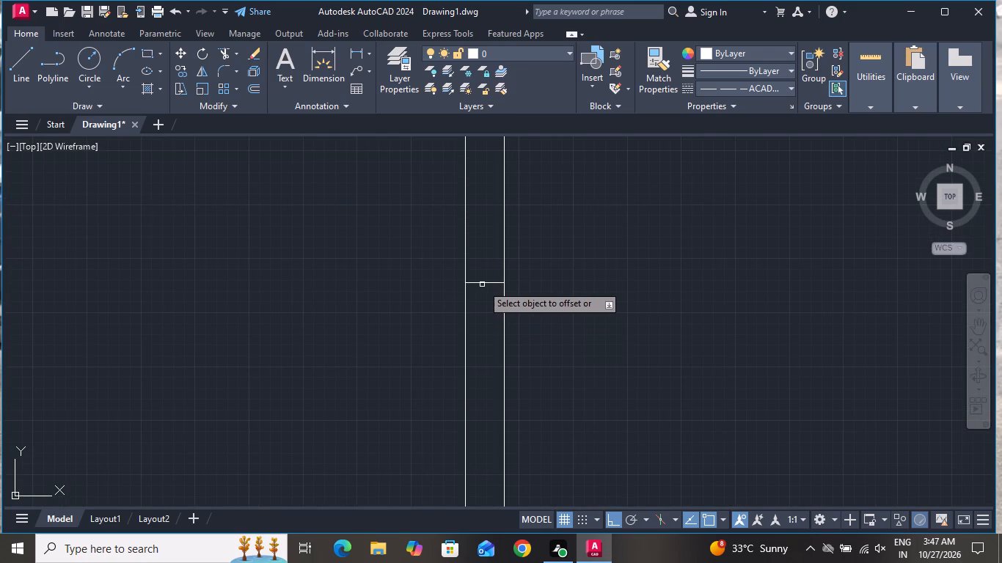
pyautogui.click(482, 281)
pyautogui.click(489, 196)
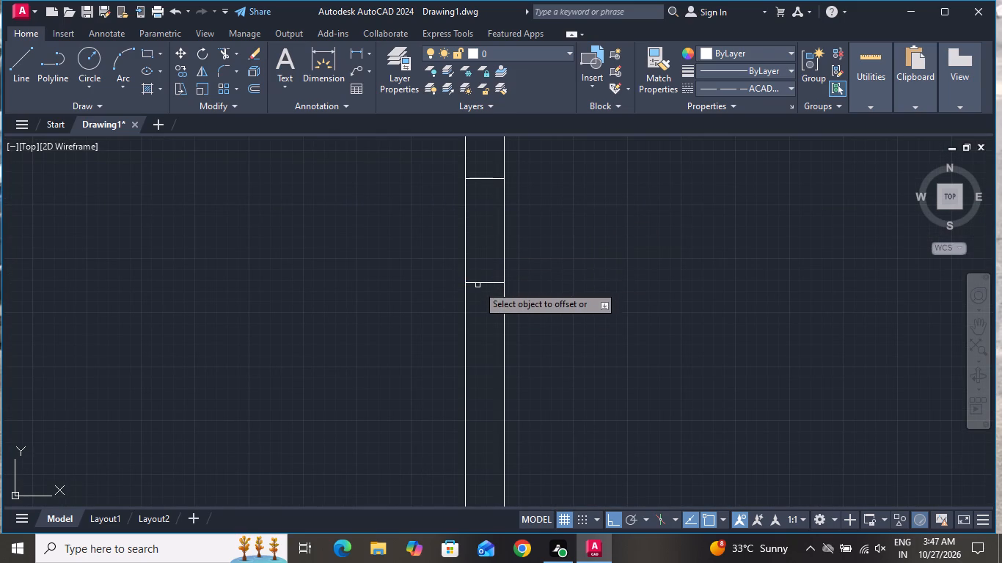
pyautogui.click(481, 282)
pyautogui.click(489, 344)
pyautogui.rightClick(544, 244)
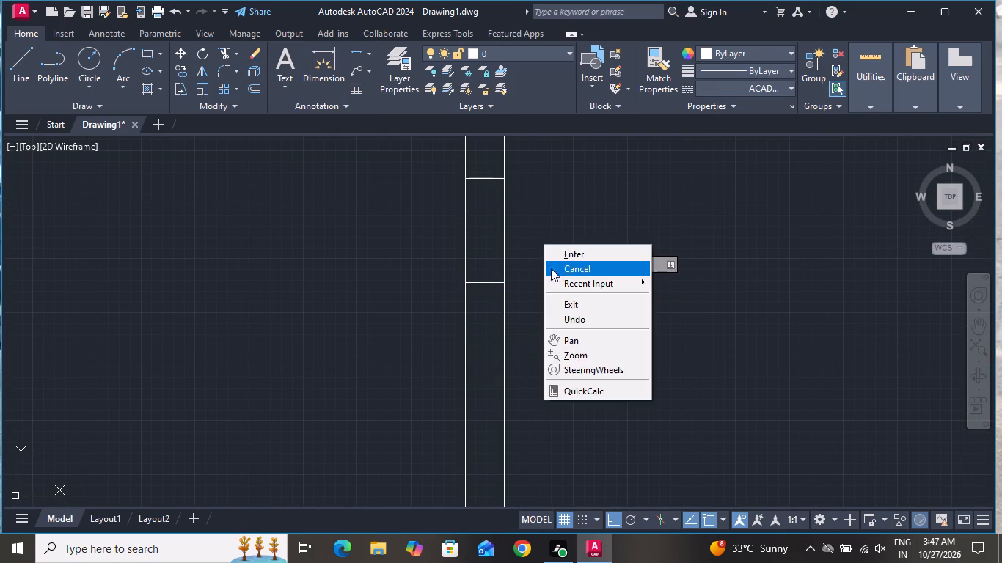
pyautogui.click(553, 273)
# Offset the third room's west window end lines 2" outward, the north one northward and the south one southward.
pyautogui.write('o')
pyautogui.press('space')
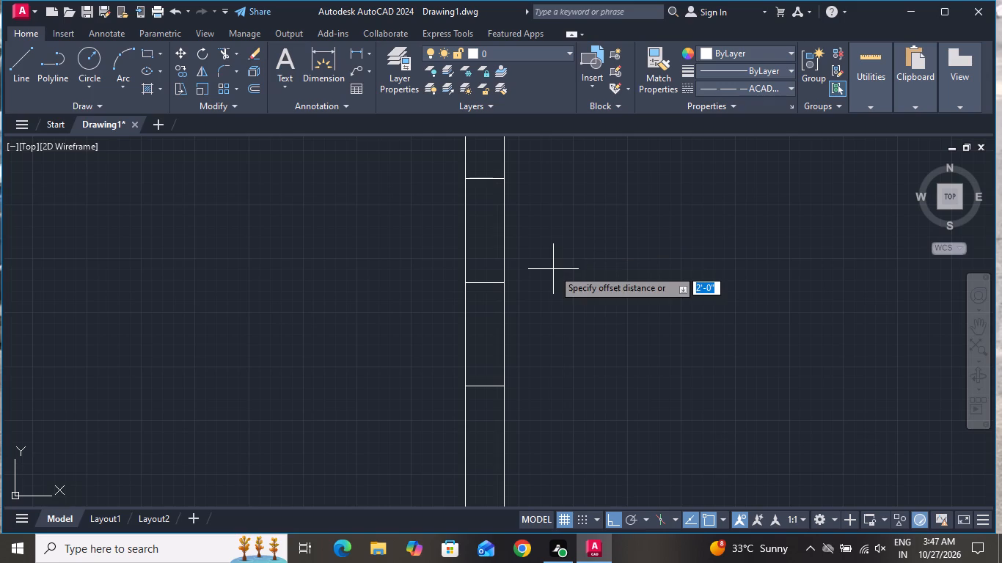
pyautogui.press('2')
pyautogui.hotkey('shift', '"')
pyautogui.press('Return')
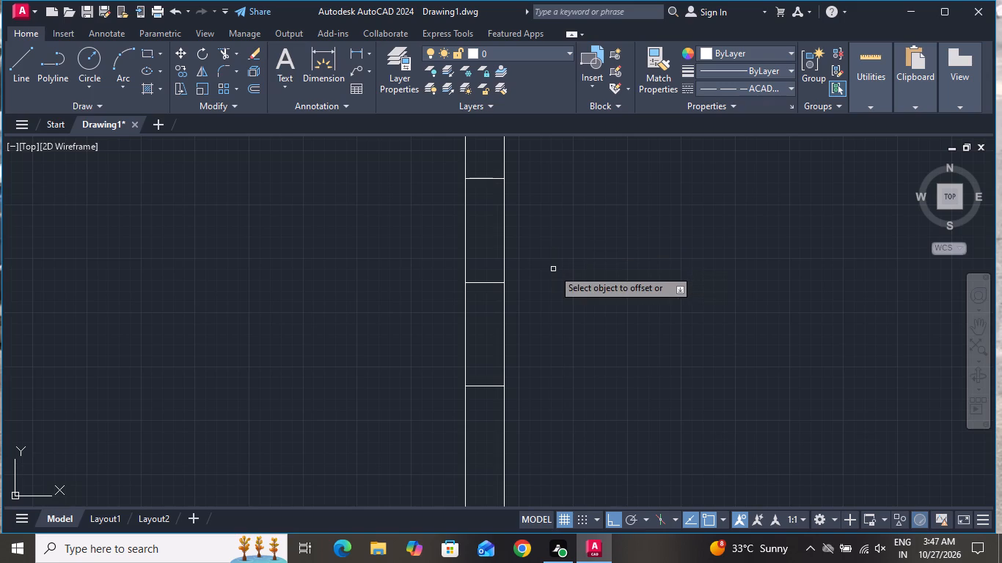
pyautogui.click(474, 180)
pyautogui.click(478, 151)
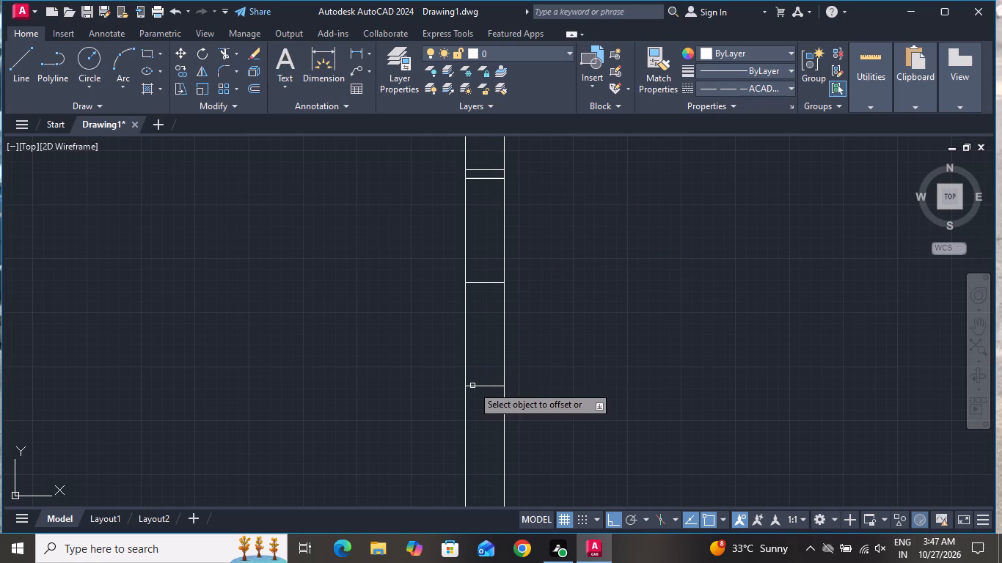
pyautogui.click(472, 386)
pyautogui.click(469, 421)
pyautogui.rightClick(532, 267)
pyautogui.click(536, 299)
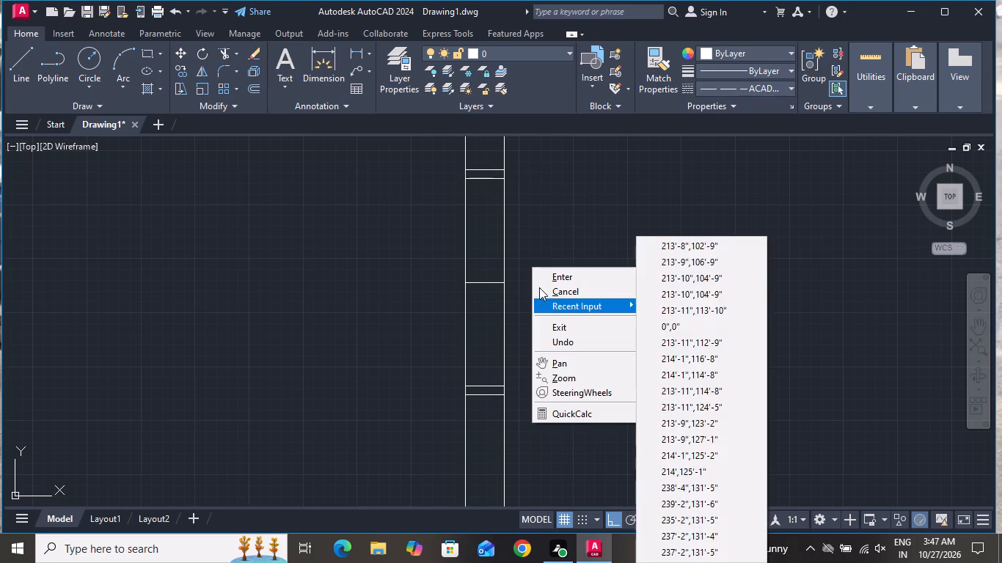
pyautogui.click(540, 284)
# Draw a vertical line between the midpoints of the inner end lines of the third room's west window.
pyautogui.click(13, 59)
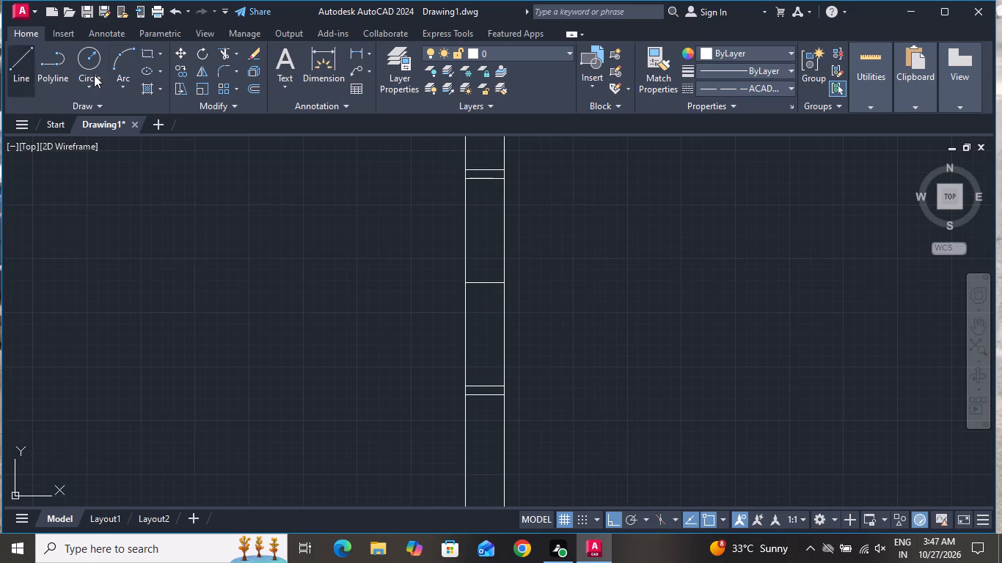
pyautogui.click(488, 182)
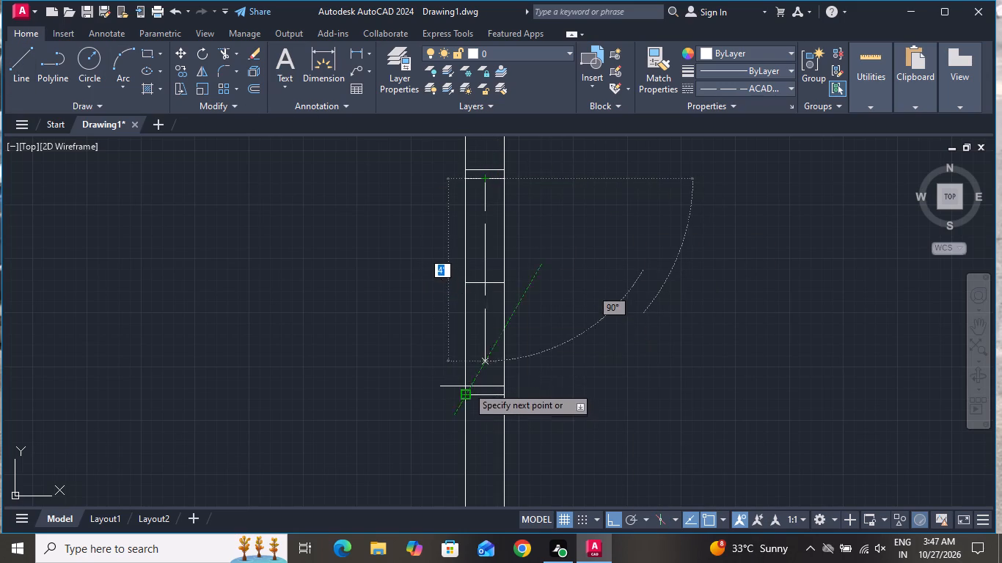
pyautogui.click(483, 383)
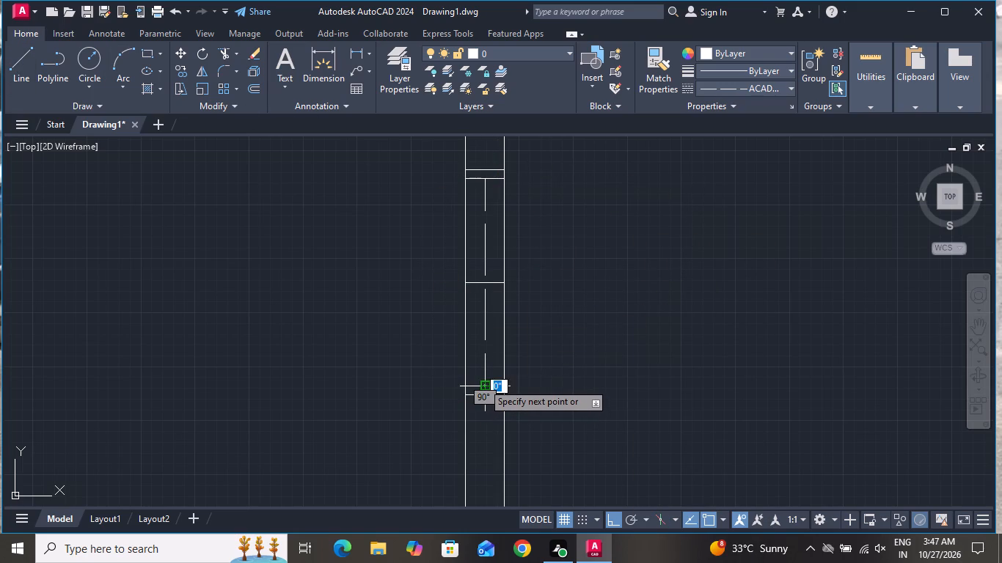
pyautogui.rightClick(483, 383)
pyautogui.click(535, 236)
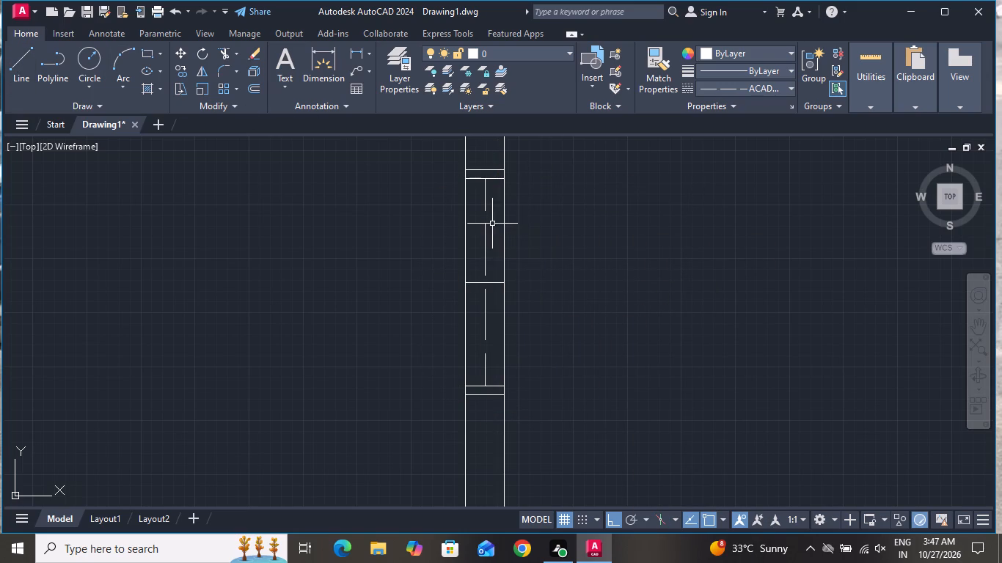
# Set the linetype of the new vertical line in the third room's west window to ByLayer.
pyautogui.click(492, 223)
pyautogui.click(477, 251)
pyautogui.click(713, 92)
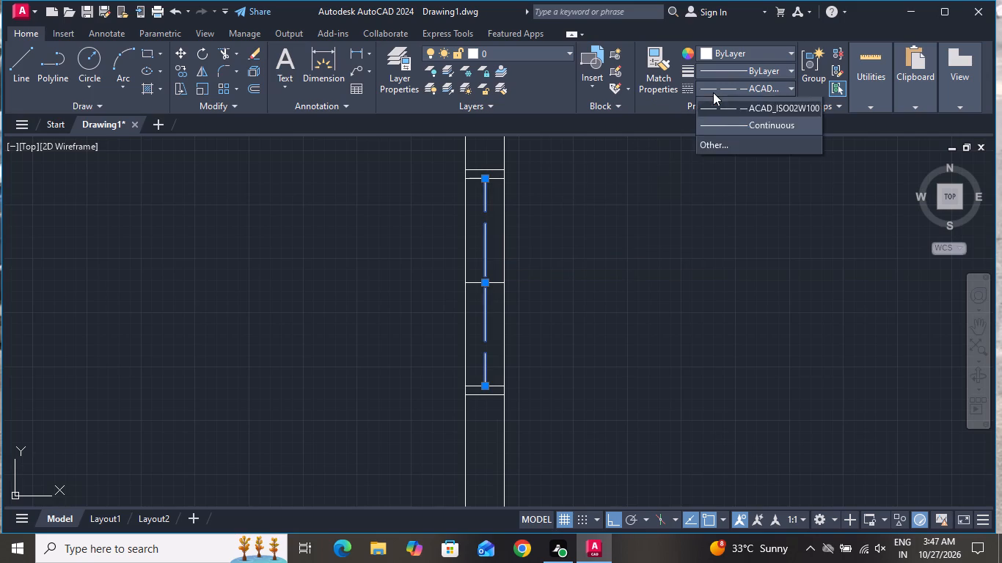
pyautogui.click(709, 114)
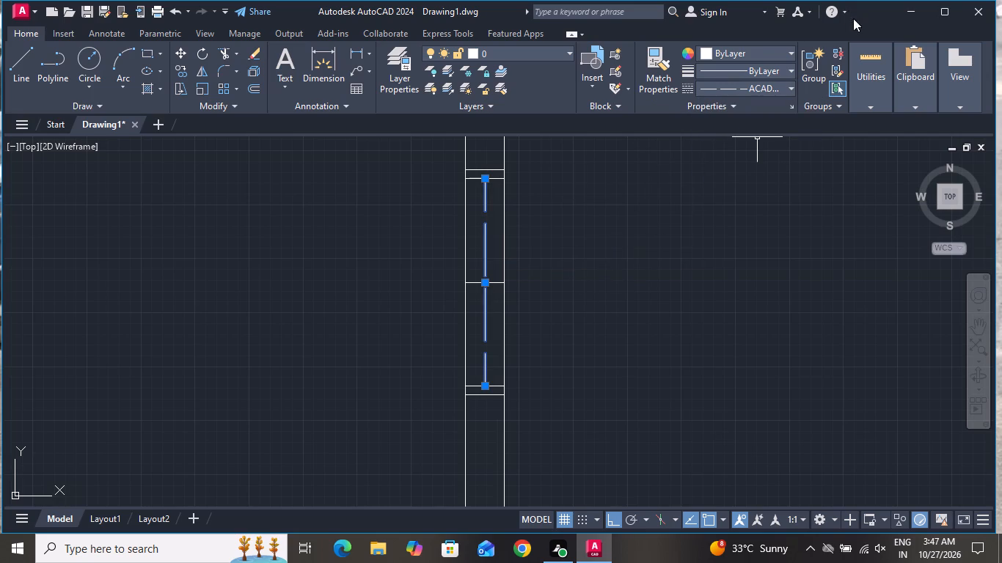
pyautogui.click(732, 84)
pyautogui.click(731, 108)
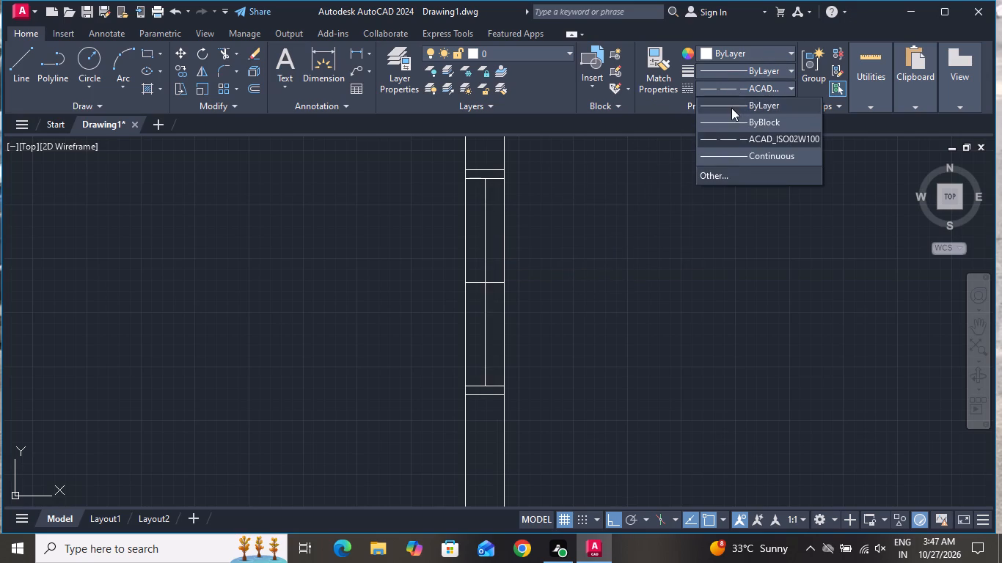
# Offset the vertical middle line of the third room's west window 1" east and 1" west.
pyautogui.write('o')
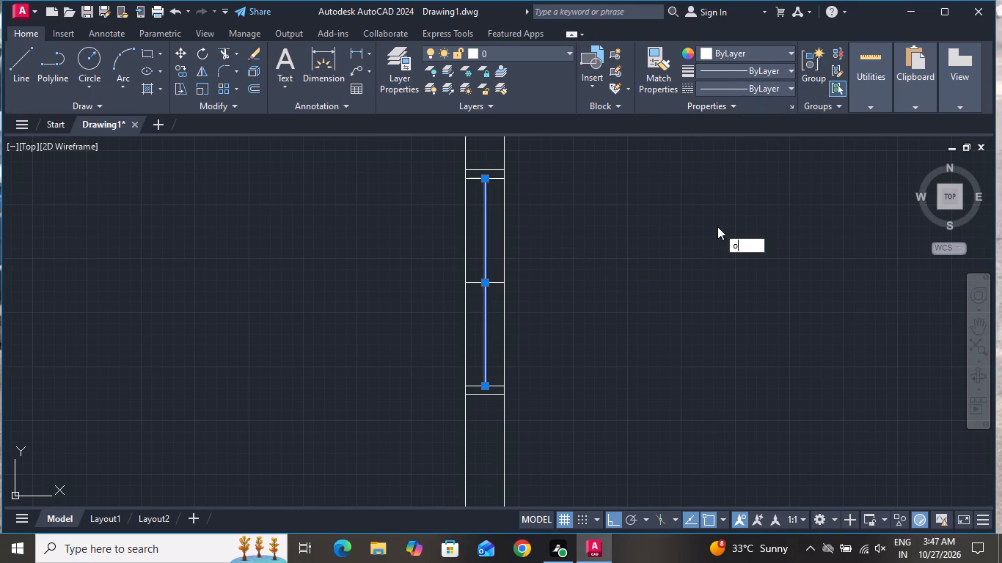
pyautogui.press('space')
pyautogui.press('1')
pyautogui.hotkey('shift', '"')
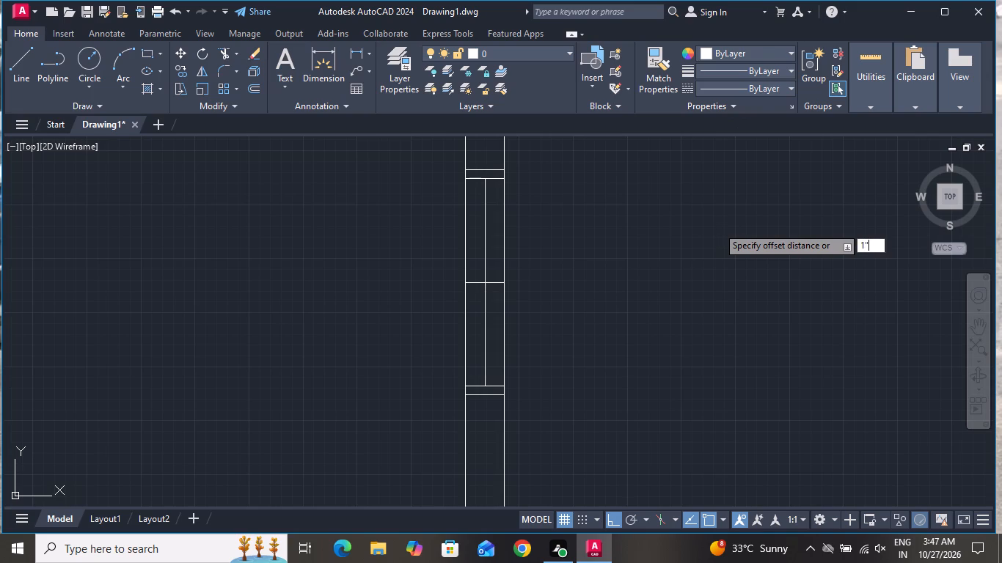
pyautogui.press('Return')
pyautogui.click(714, 227)
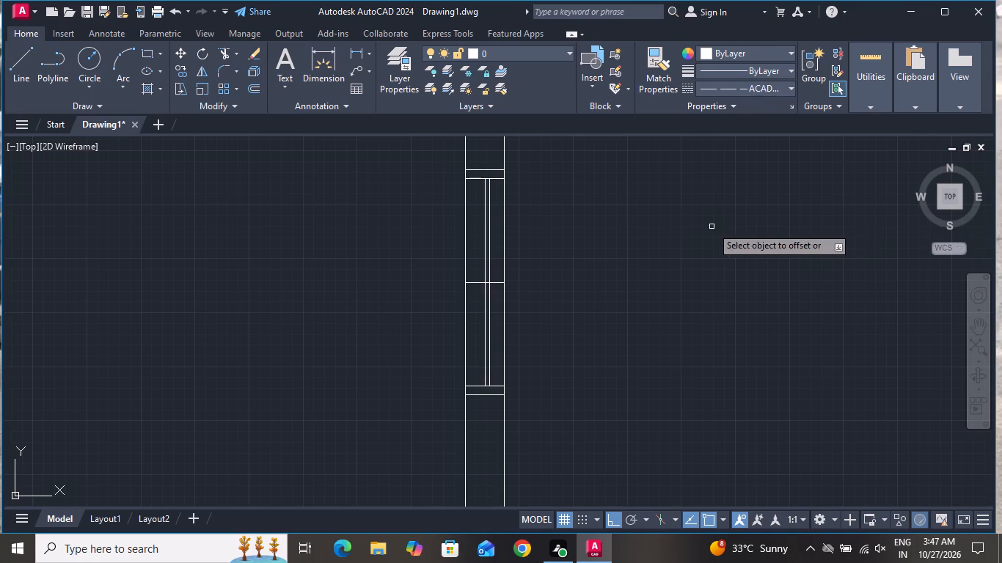
pyautogui.scroll(3, 495, 353)
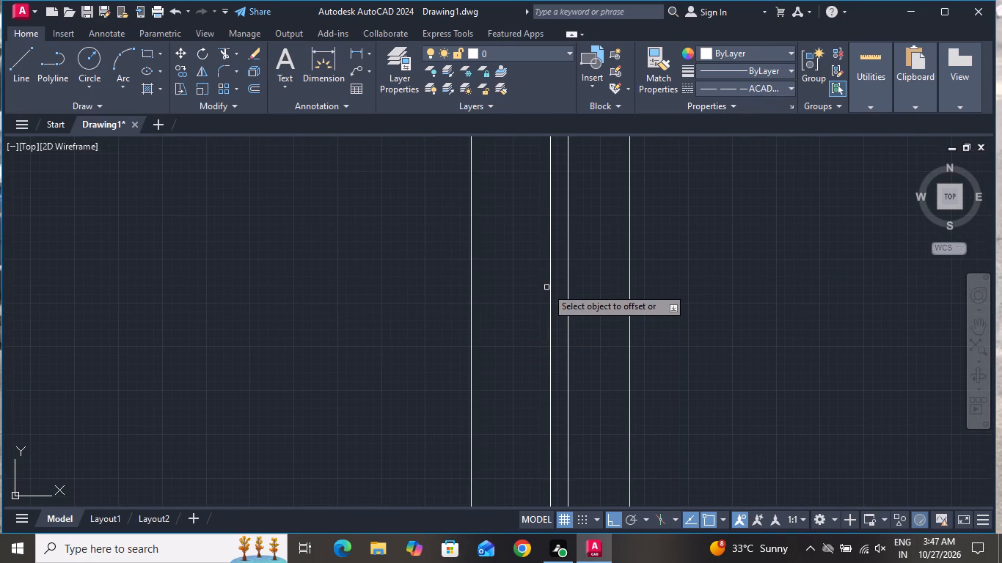
pyautogui.click(549, 284)
pyautogui.click(523, 301)
pyautogui.rightClick(519, 302)
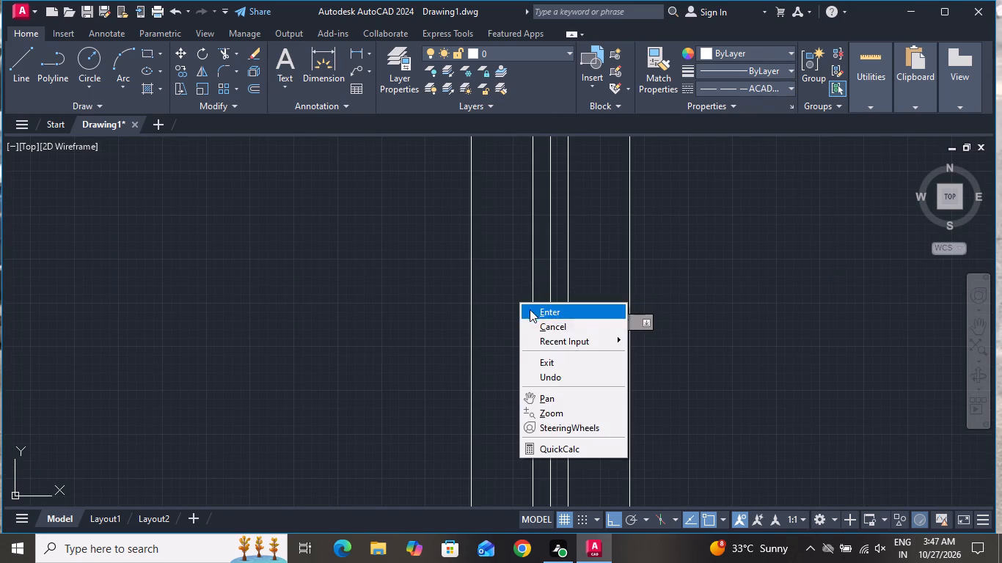
pyautogui.click(544, 325)
# Delete the middle vertical line and the horizontal centre line in the third room's west window.
pyautogui.scroll(-3, 565, 376)
pyautogui.scroll(3, 568, 292)
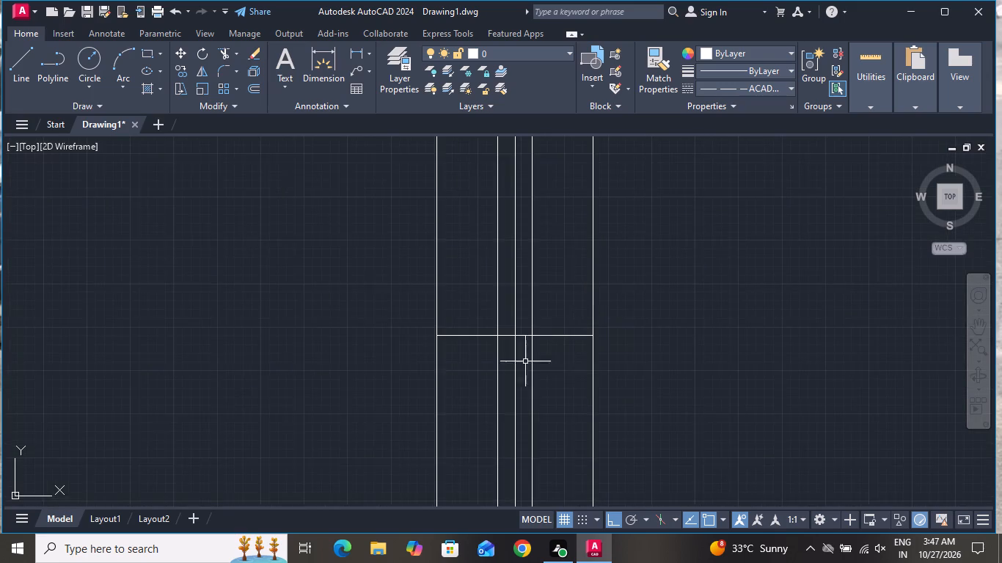
pyautogui.scroll(4, 501, 353)
pyautogui.click(543, 243)
pyautogui.click(477, 332)
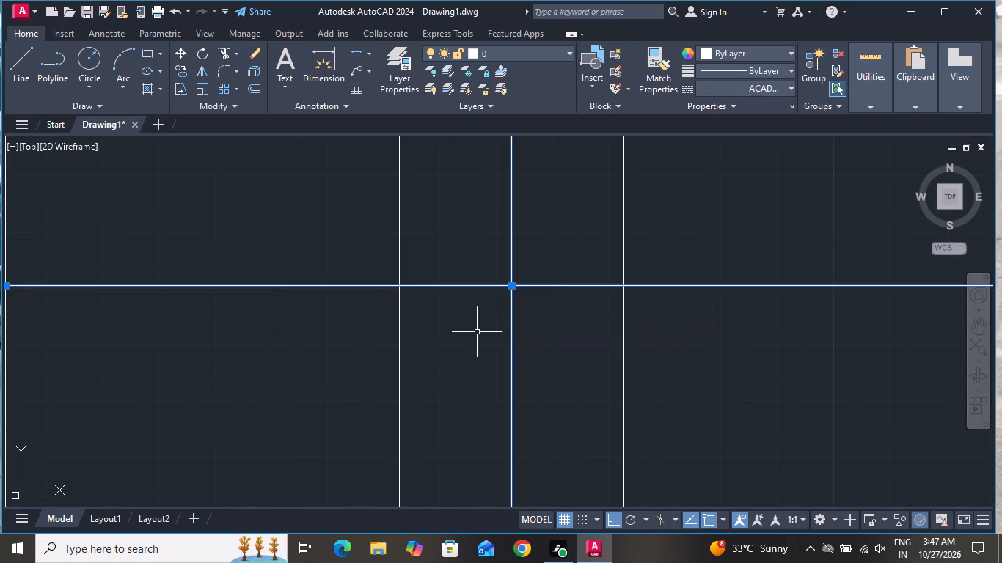
pyautogui.press('Delete')
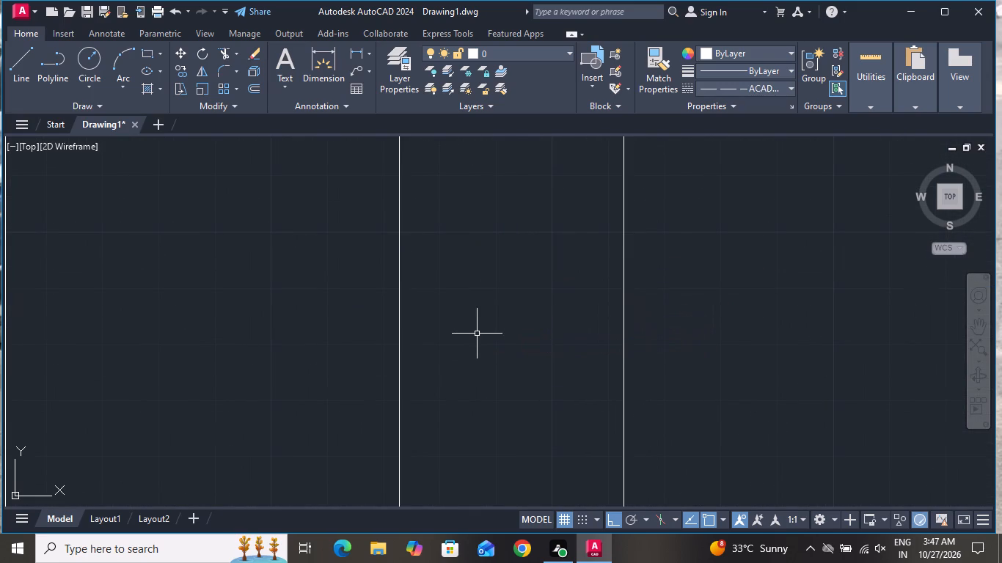
# Draw a horizontal line across the west outer wall from the inner line's midpoint in the fourth room from the north.
pyautogui.scroll(-12, 505, 339)
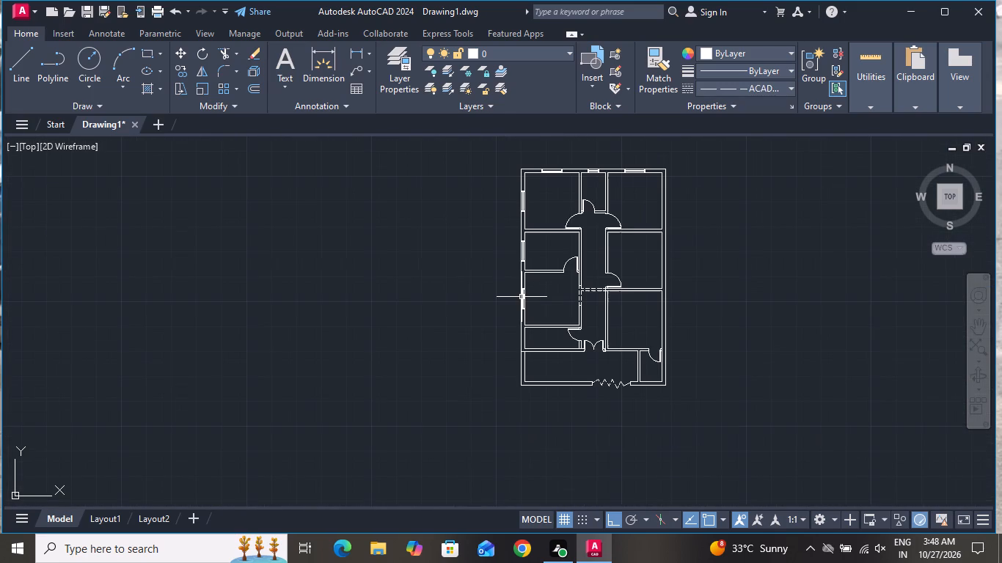
pyautogui.click(15, 56)
pyautogui.scroll(4, 524, 342)
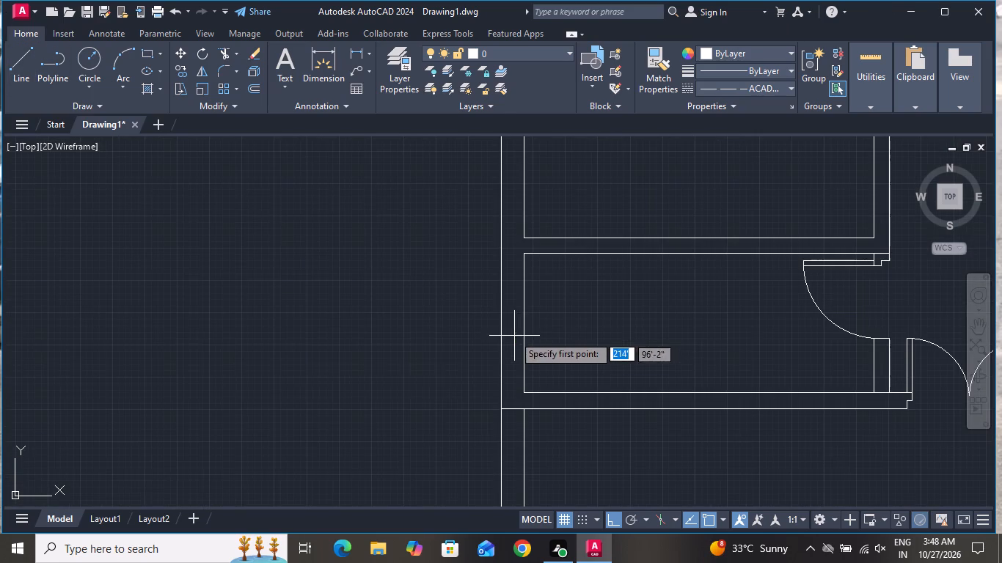
pyautogui.click(520, 321)
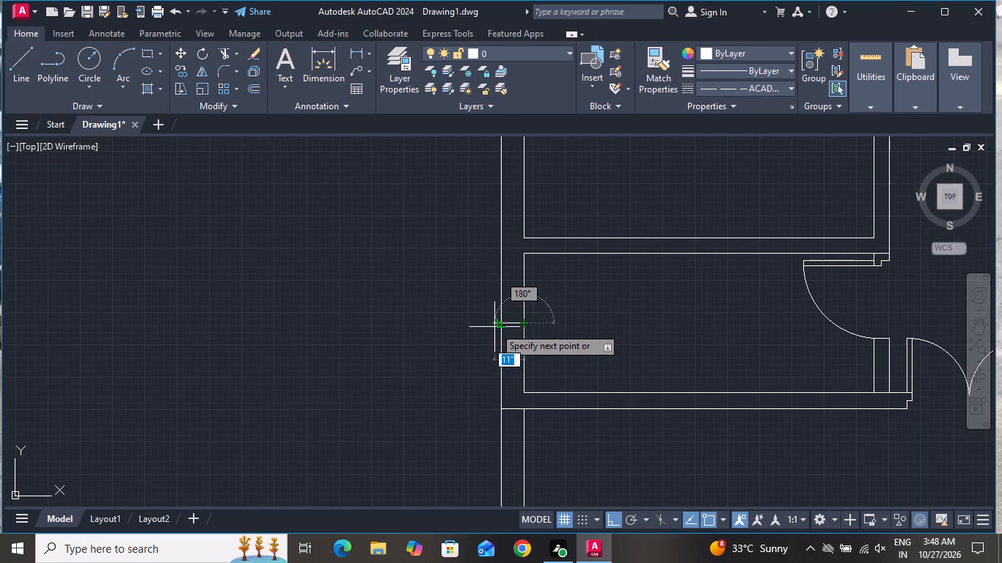
pyautogui.click(497, 322)
pyautogui.rightClick(497, 322)
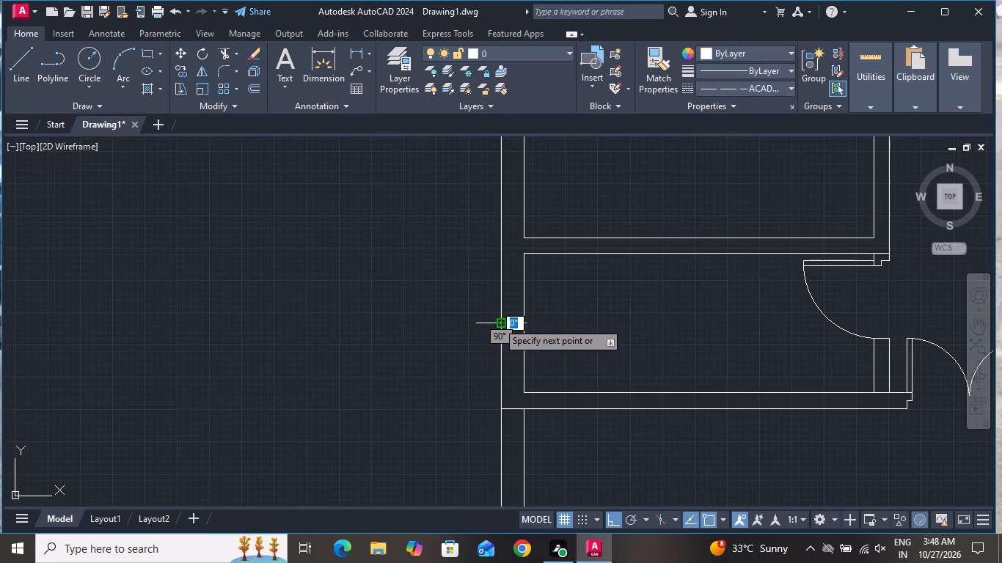
pyautogui.click(517, 345)
# Offset the new horizontal line in the fourth room's west wall 1' north and 1' south.
pyautogui.write('o')
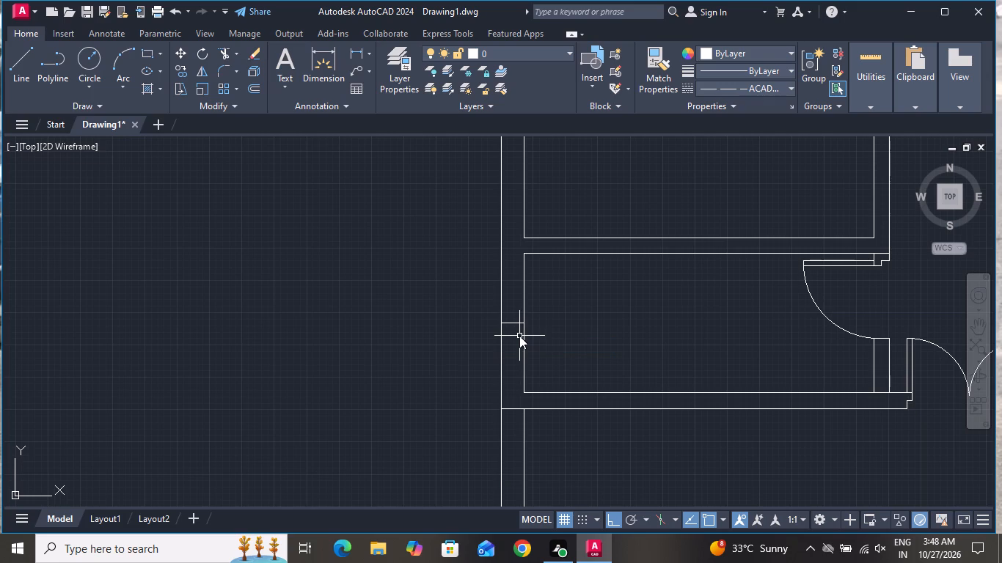
pyautogui.press('space')
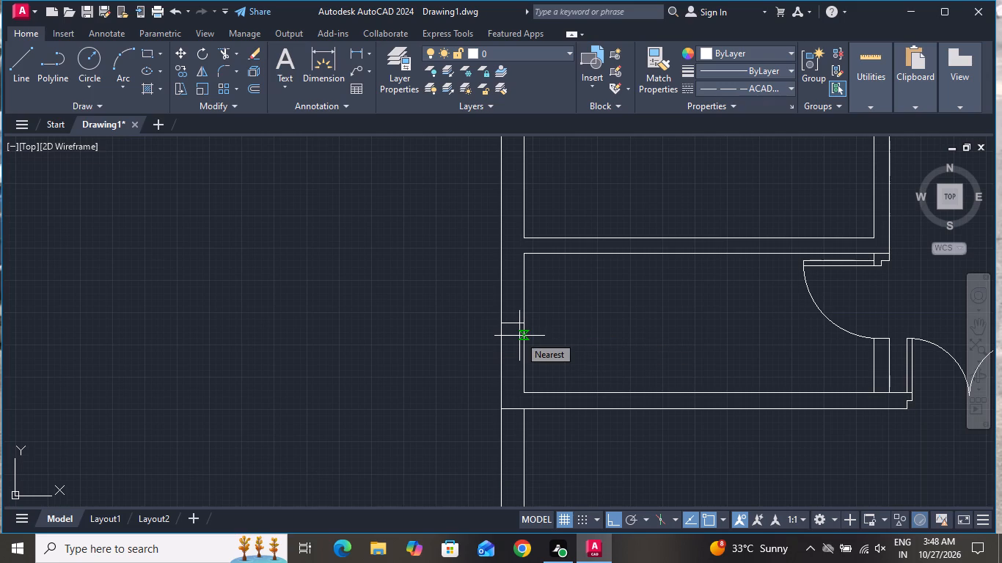
pyautogui.write("1'")
pyautogui.press('Return')
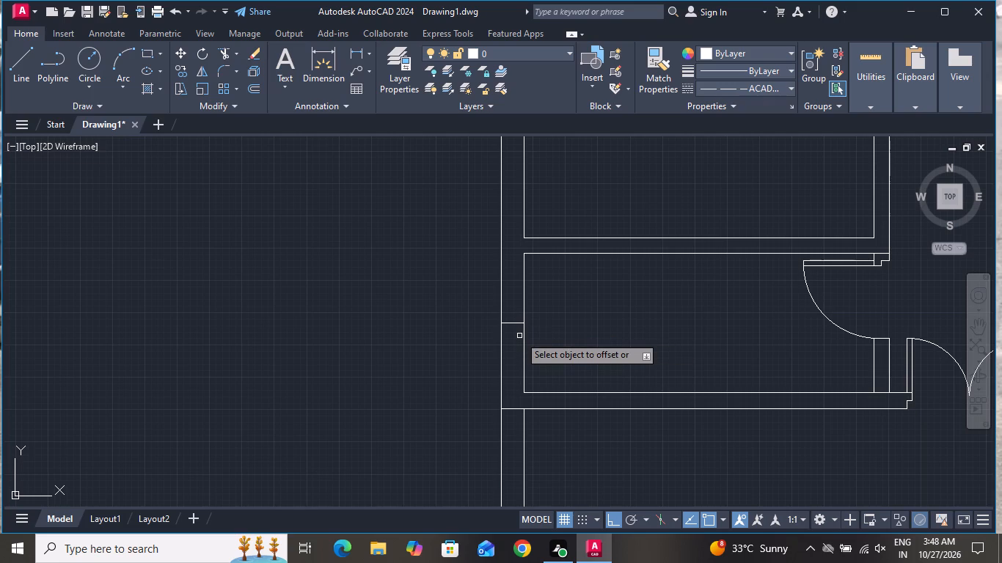
pyautogui.click(524, 323)
pyautogui.click(504, 313)
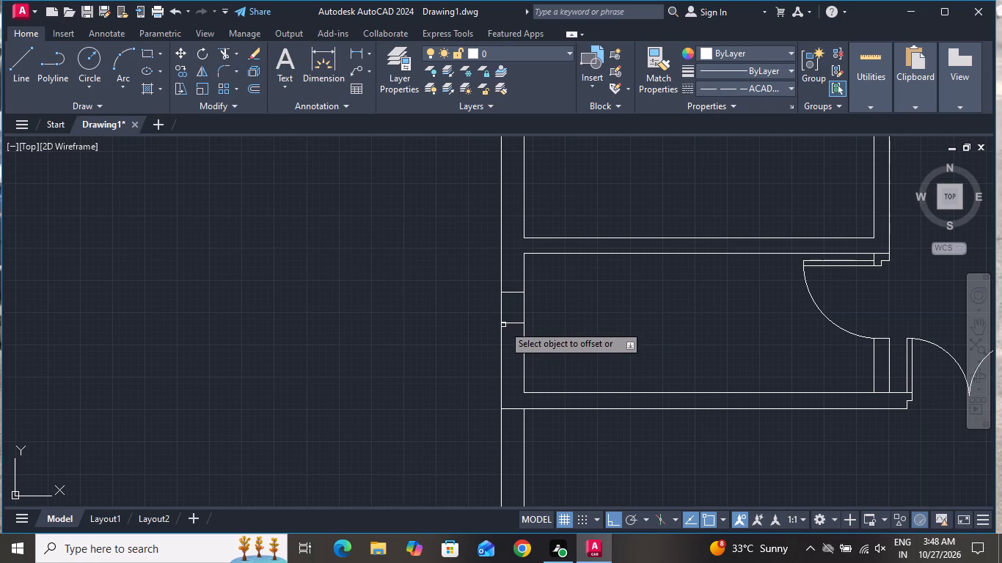
pyautogui.click(503, 325)
pyautogui.click(505, 358)
pyautogui.rightClick(524, 326)
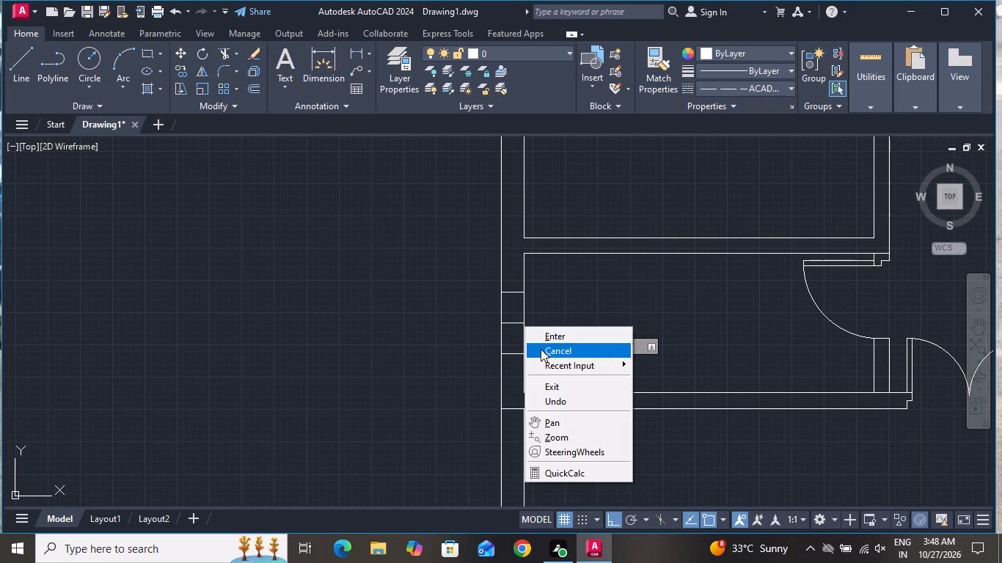
pyautogui.click(543, 350)
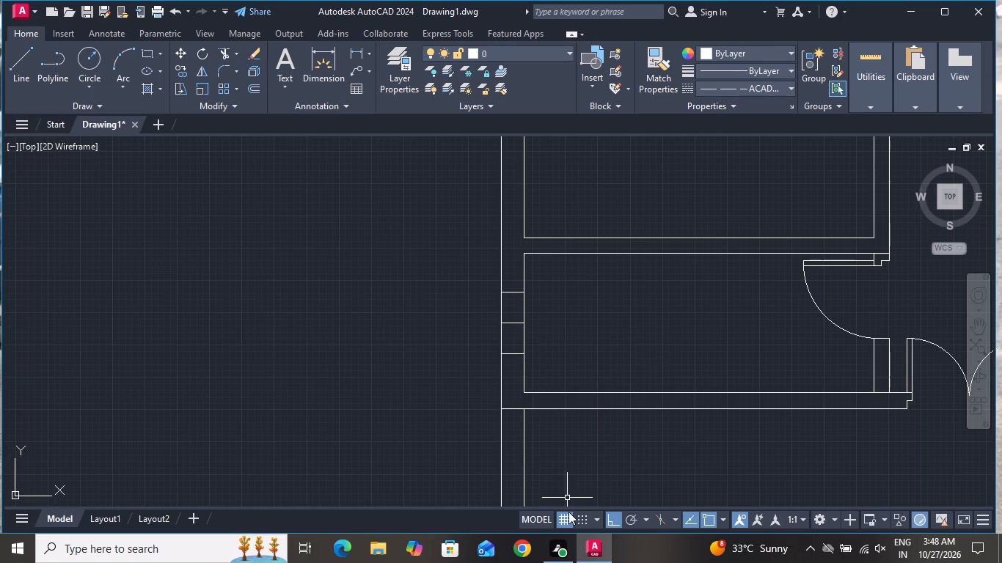
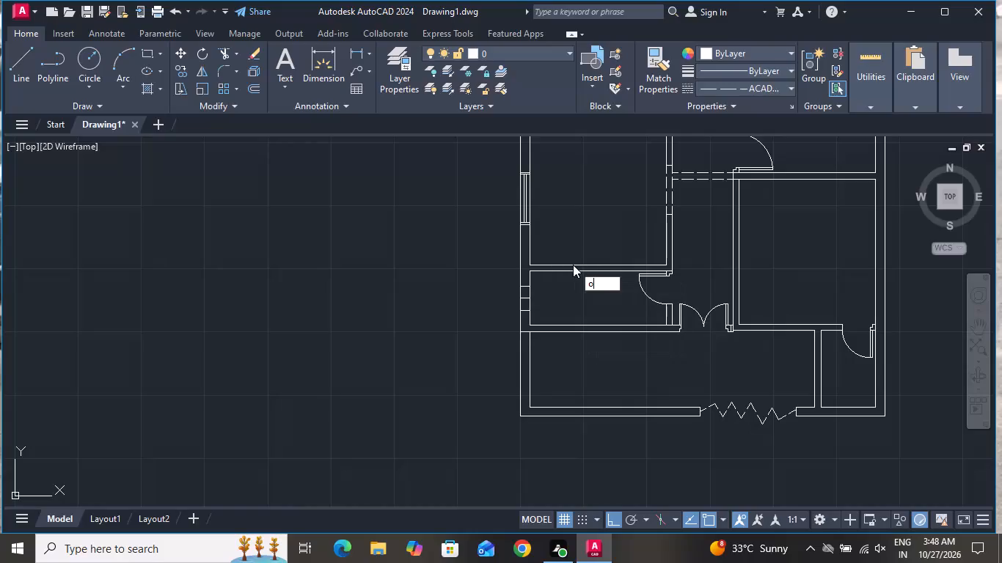
# Offset the two end lines of the small lower-left room's window opening 2" outward, away from the opening's middle.
pyautogui.press('2')
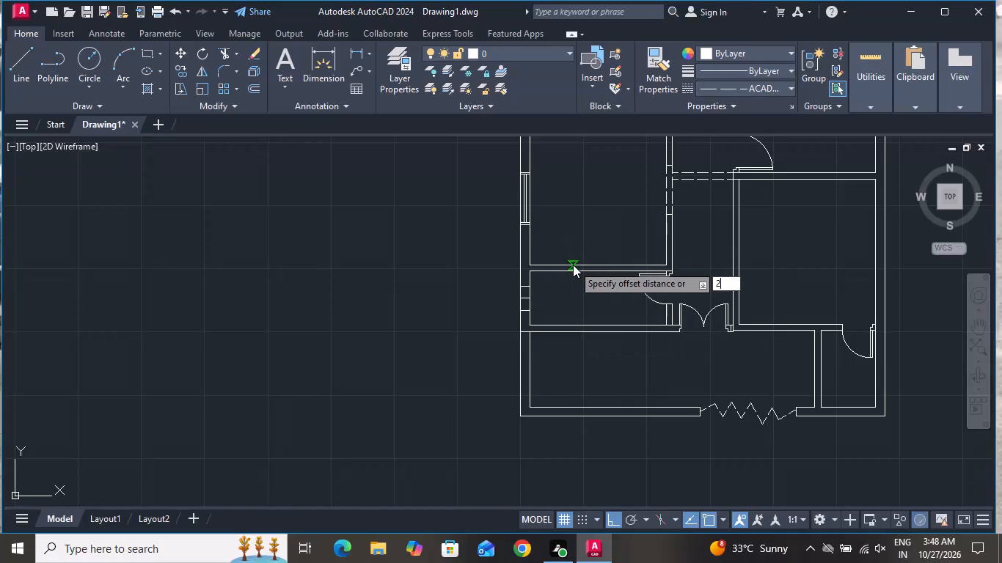
pyautogui.hotkey('shift', '"')
pyautogui.press('Return')
pyautogui.scroll(2, 514, 290)
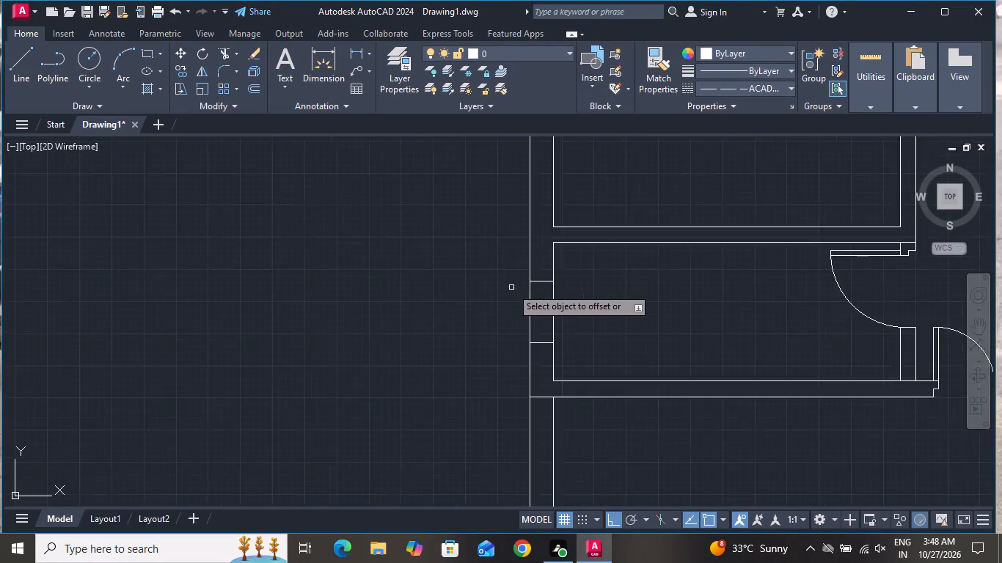
pyautogui.scroll(1, 511, 287)
pyautogui.click(555, 276)
pyautogui.click(559, 251)
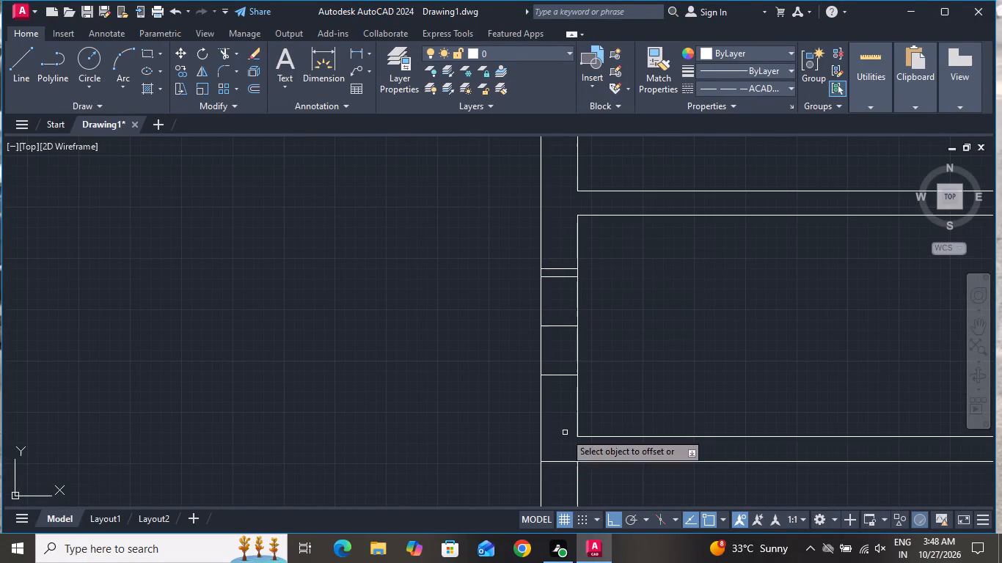
pyautogui.click(564, 375)
pyautogui.click(565, 418)
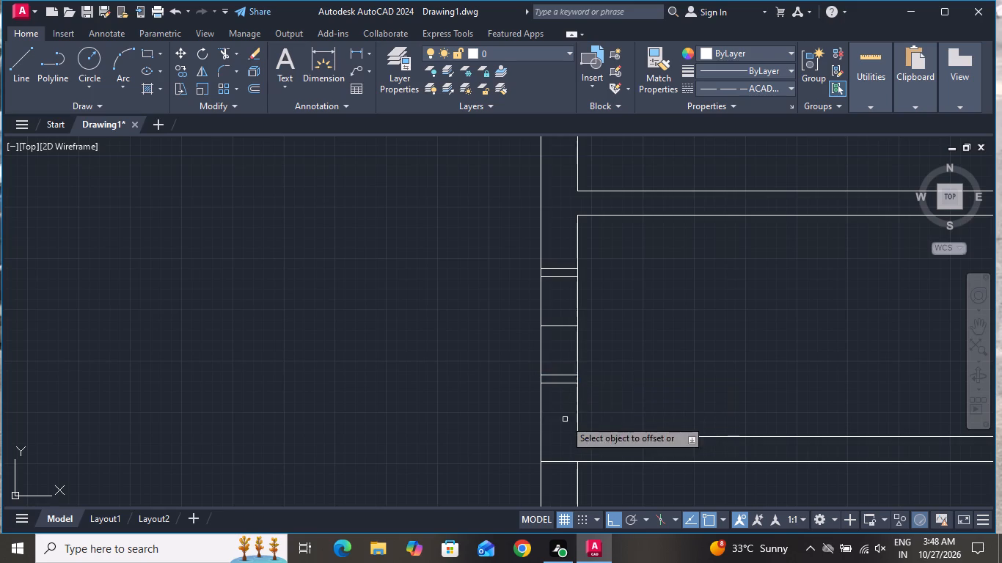
pyautogui.rightClick(643, 281)
pyautogui.click(673, 305)
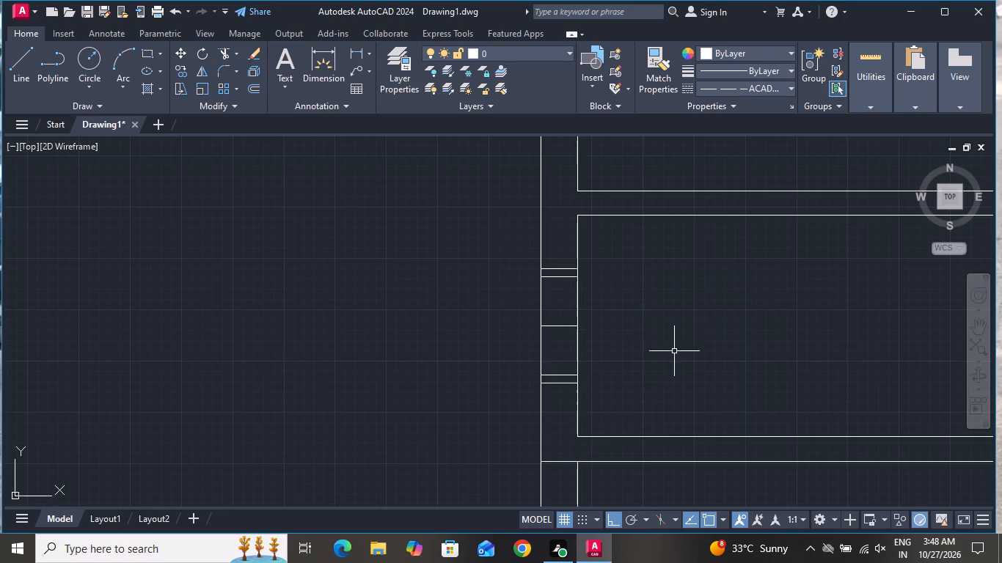
# Draw a vertical line along the middle of the wall between the midpoints of the window opening's inner end lines.
pyautogui.moveTo(15, 59); pyautogui.dragTo(22, 63)
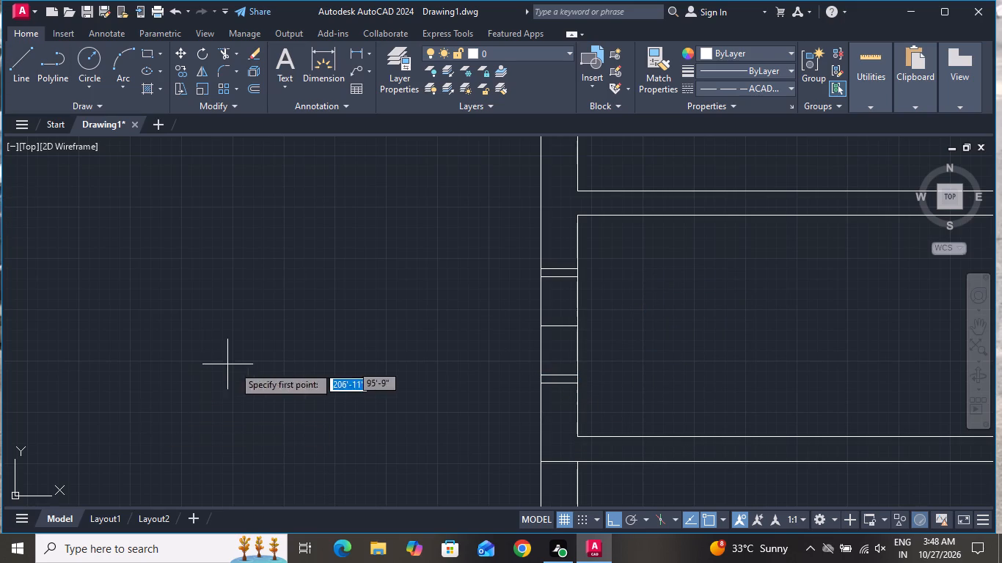
pyautogui.click(560, 279)
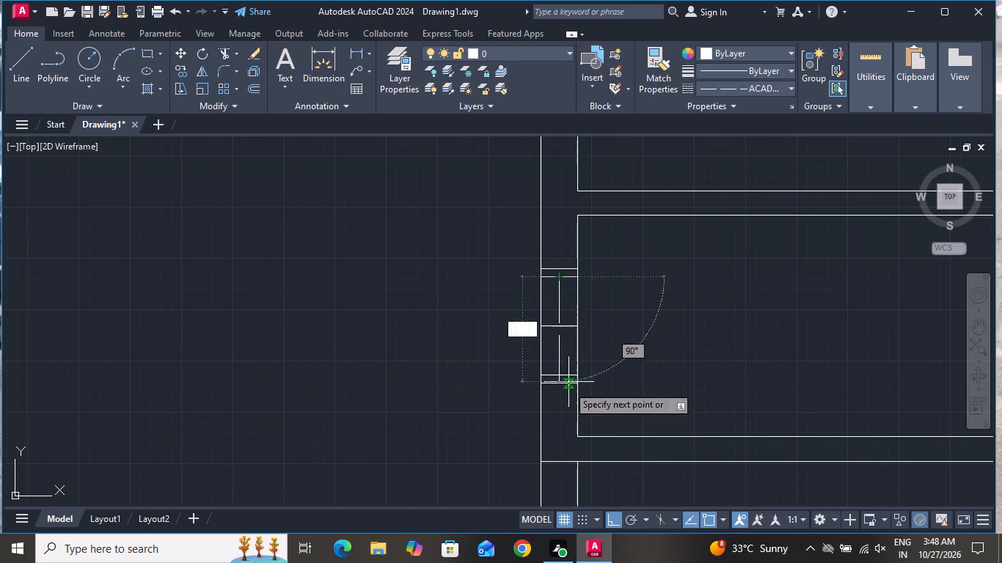
pyautogui.click(561, 372)
pyautogui.rightClick(561, 372)
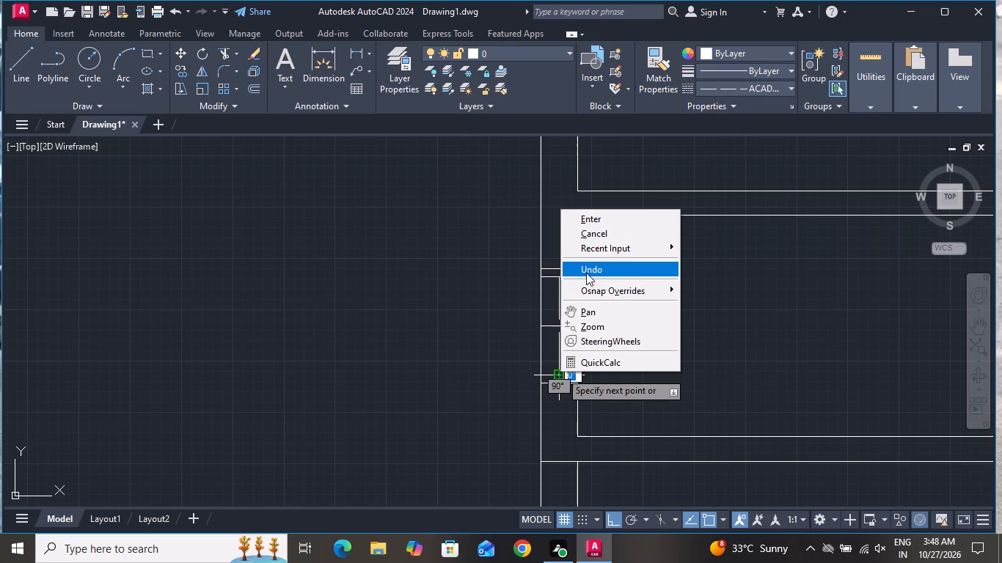
pyautogui.click(599, 224)
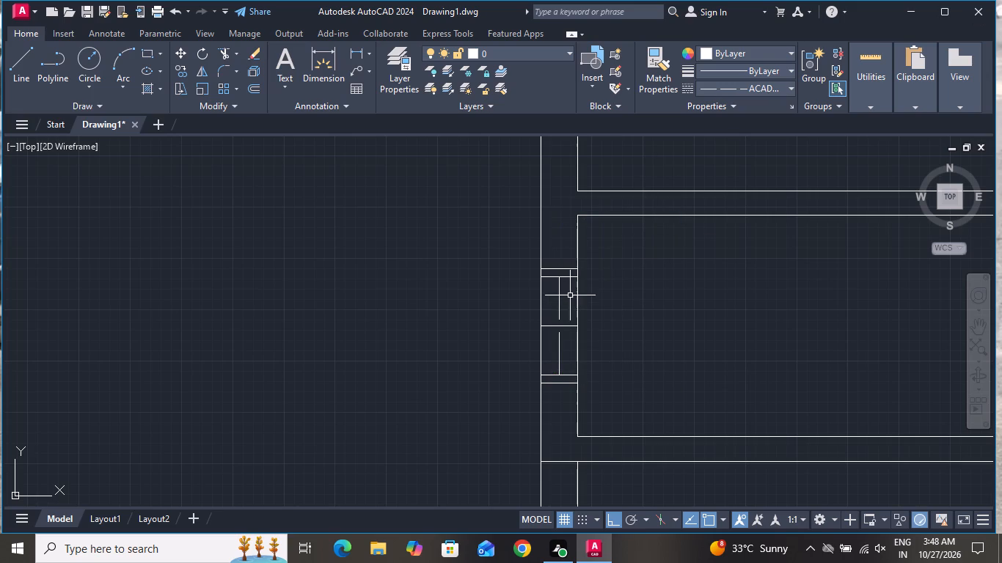
# Change the new vertical window line's linetype to ByLayer.
pyautogui.click(570, 295)
pyautogui.click(549, 314)
pyautogui.click(747, 85)
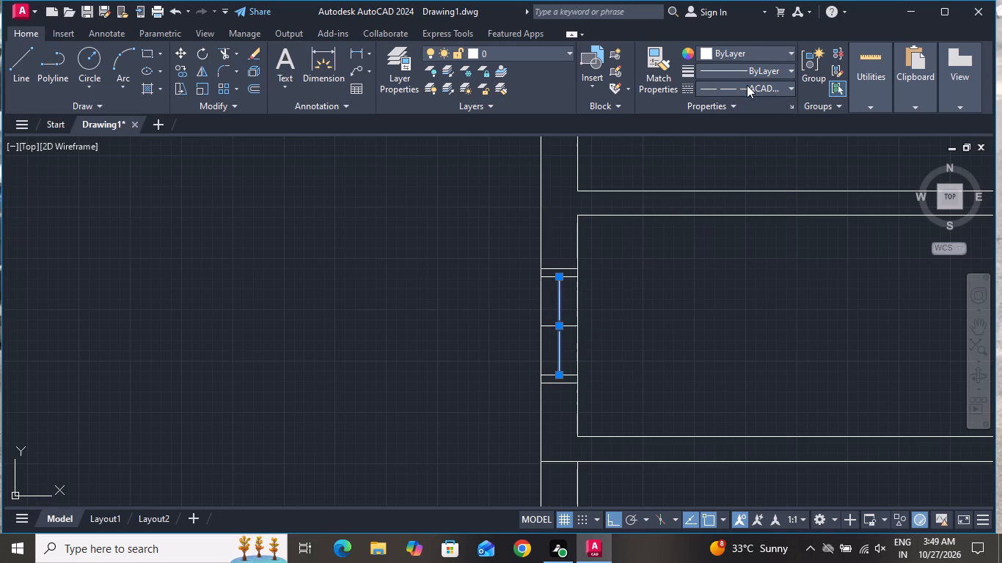
pyautogui.click(733, 112)
# Offset the vertical window line 1" to both sides to form the glazing lines.
pyautogui.write('o 1')
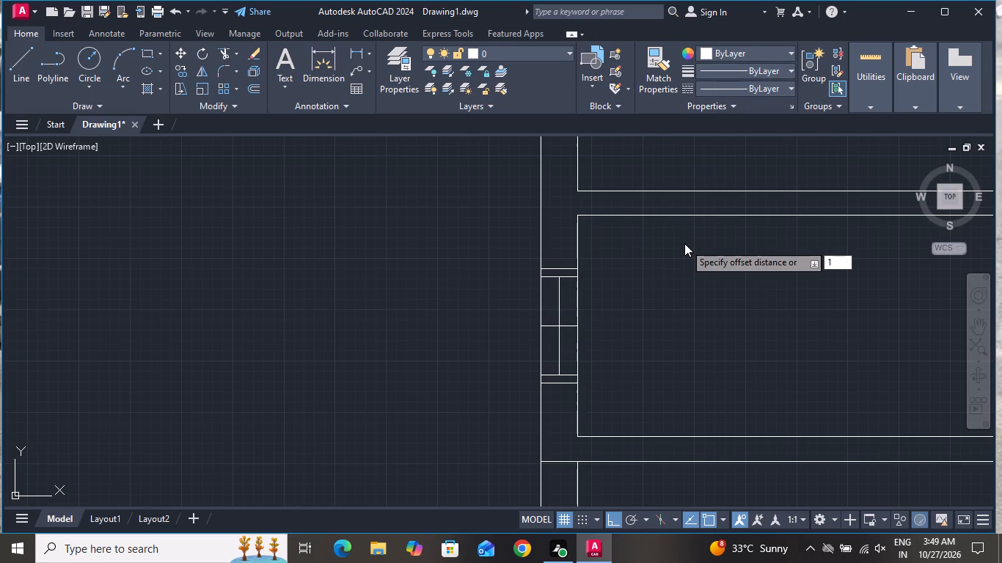
pyautogui.hotkey('shift', '"')
pyautogui.press('Return')
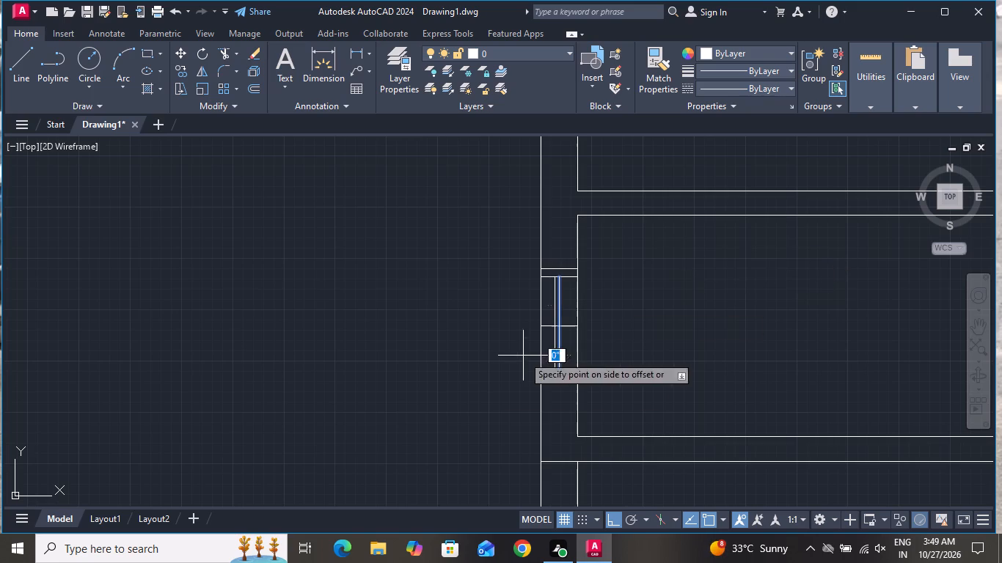
pyautogui.scroll(3, 577, 337)
pyautogui.click(567, 333)
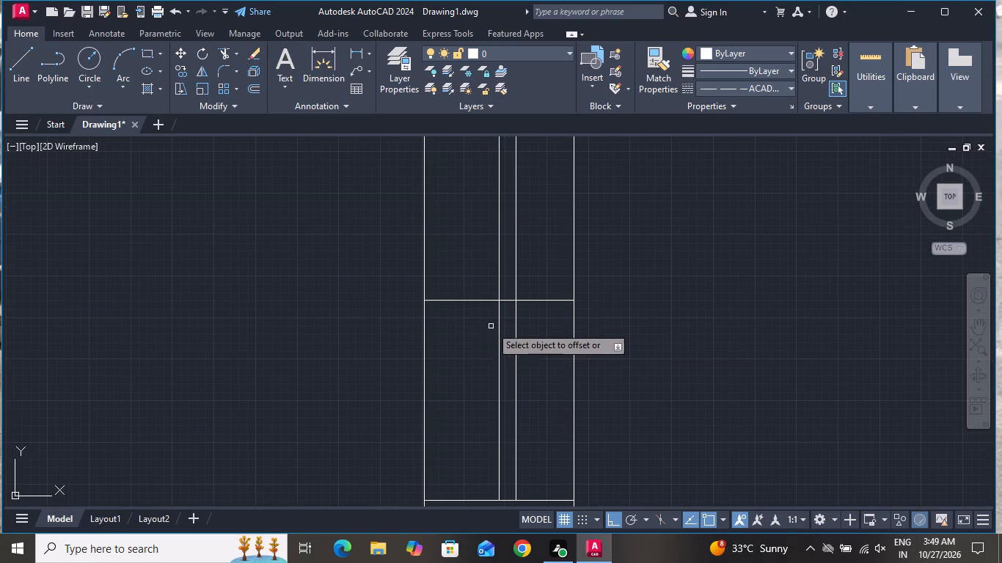
pyautogui.click(497, 320)
pyautogui.click(499, 314)
pyautogui.click(440, 328)
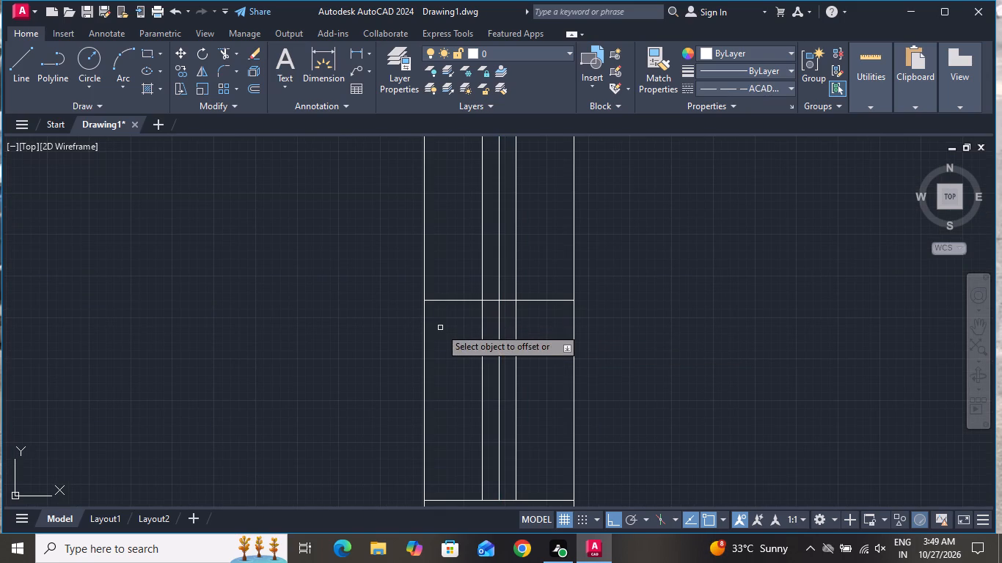
pyautogui.rightClick(442, 326)
pyautogui.click(450, 345)
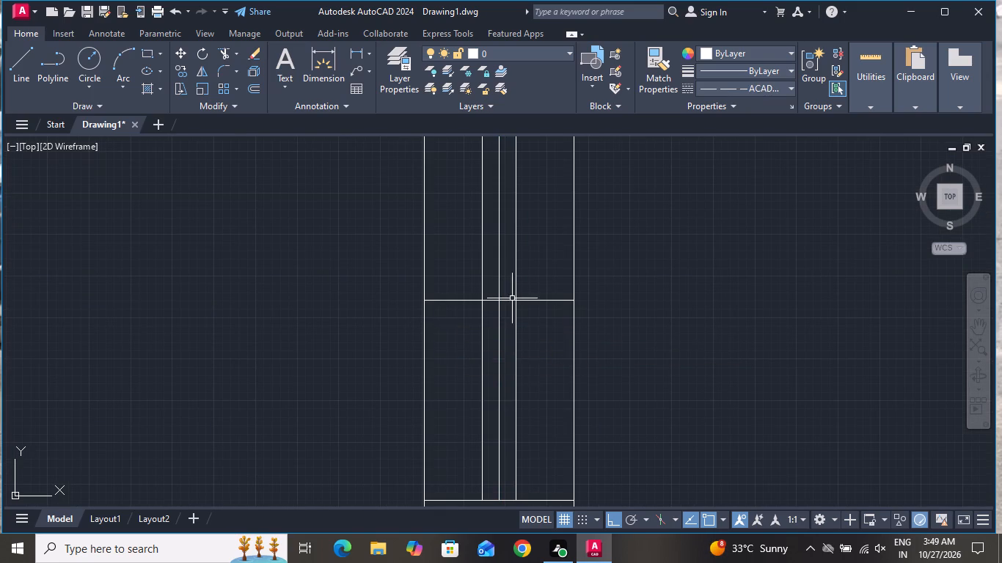
# Delete the window's central vertical line and the horizontal line crossing its middle.
pyautogui.scroll(2, 513, 298)
pyautogui.click(501, 281)
pyautogui.click(457, 332)
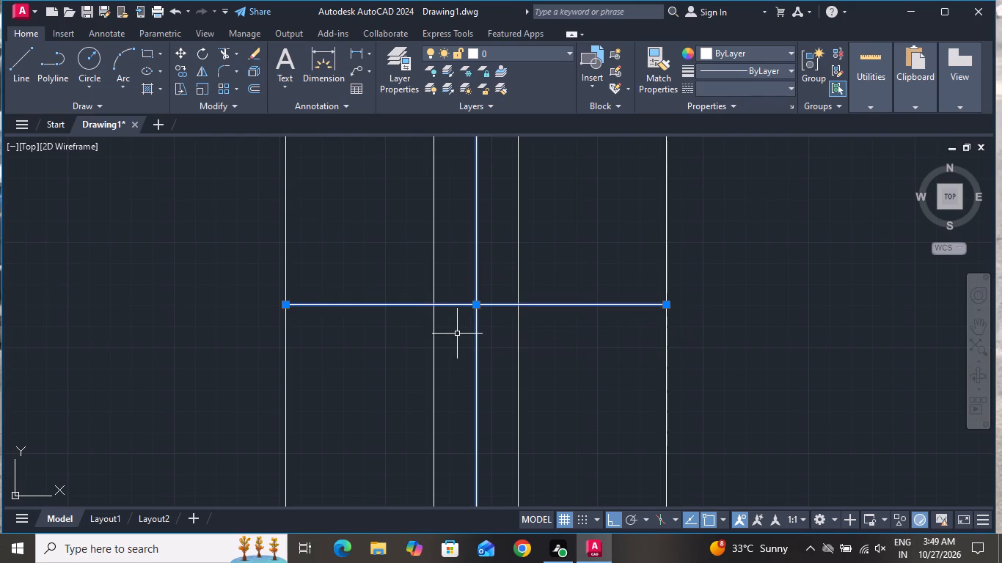
pyautogui.press('Delete')
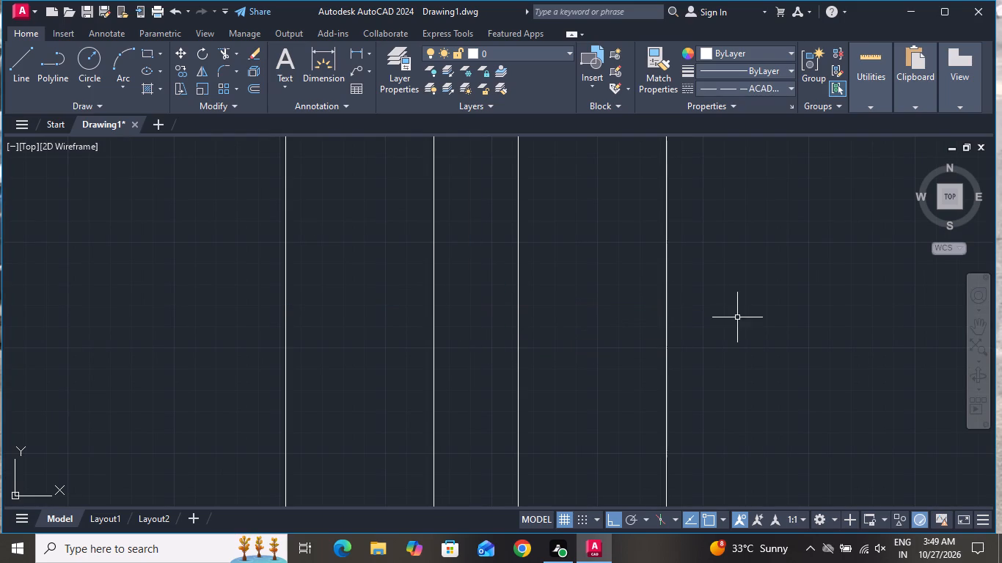
# Draw a horizontal line across the upper-right room's outer side wall, from the inner wall line's midpoint to the outer wall line.
pyautogui.scroll(-2, 713, 299)
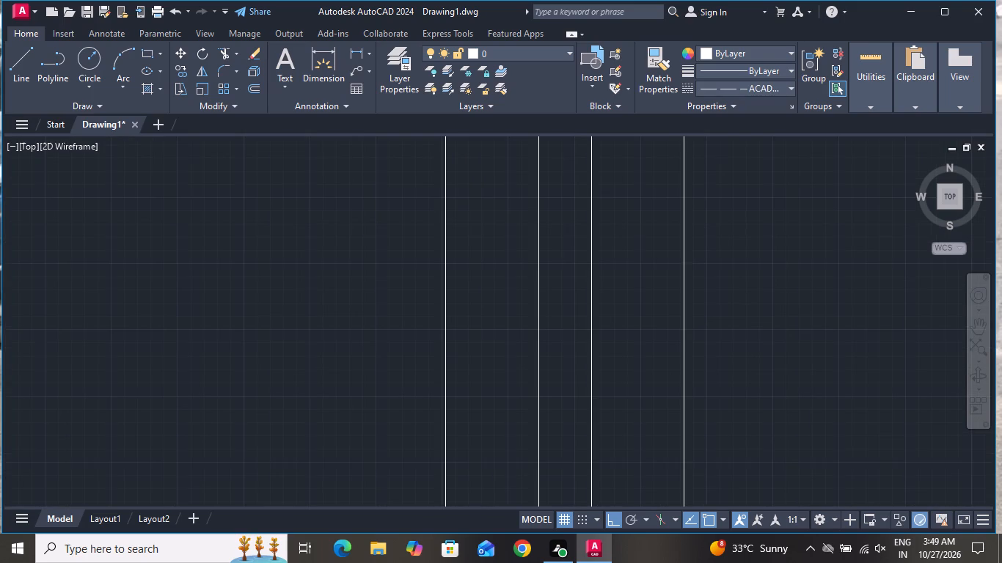
pyautogui.scroll(-7, 713, 299)
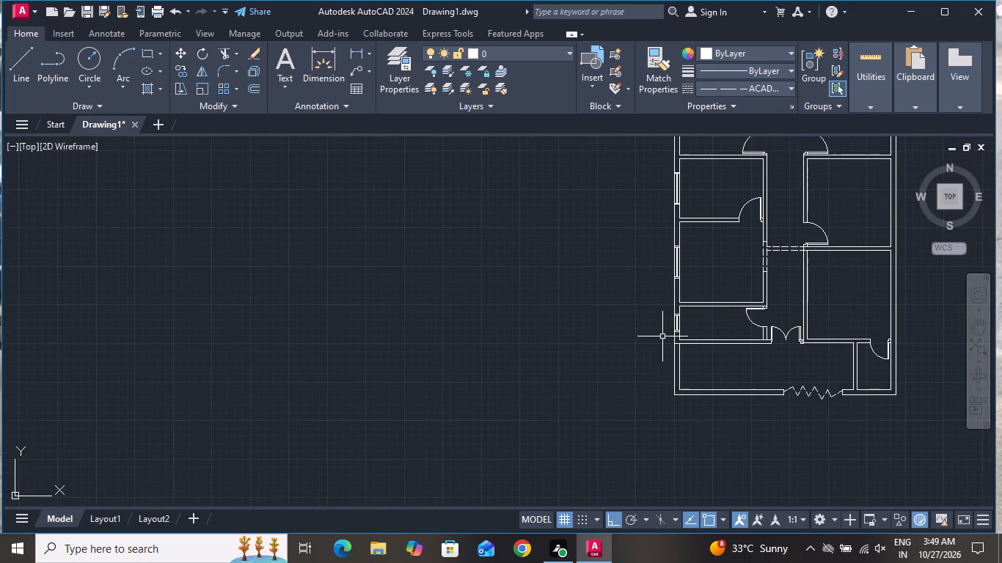
pyautogui.scroll(-1, 657, 343)
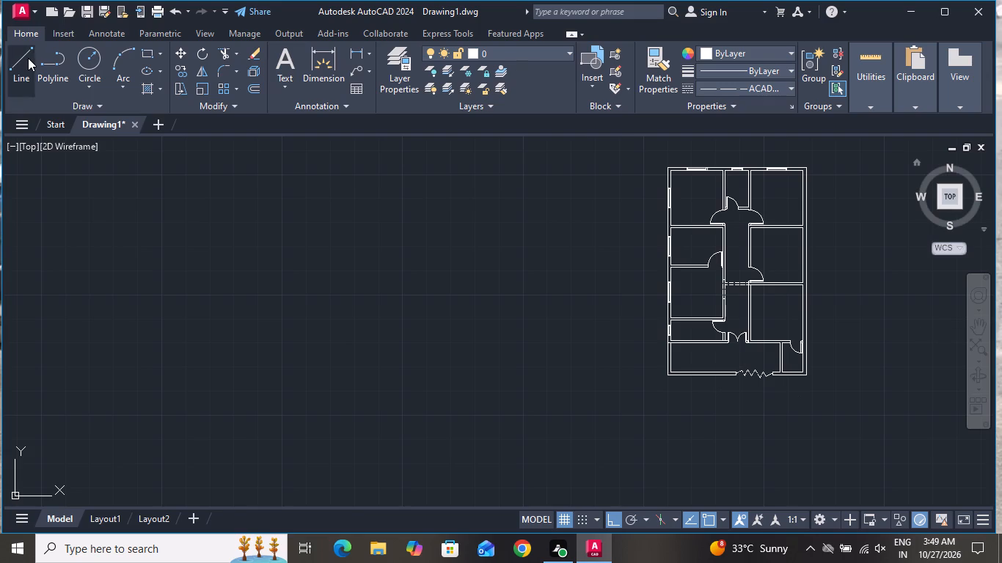
pyautogui.click(26, 56)
pyautogui.scroll(3, 802, 187)
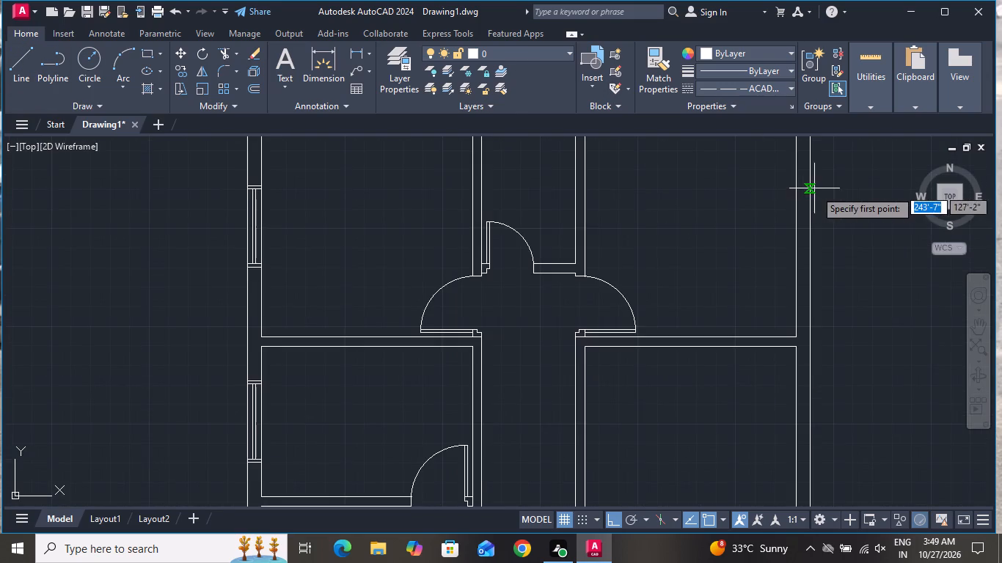
pyautogui.scroll(-2, 822, 205)
pyautogui.scroll(5, 820, 202)
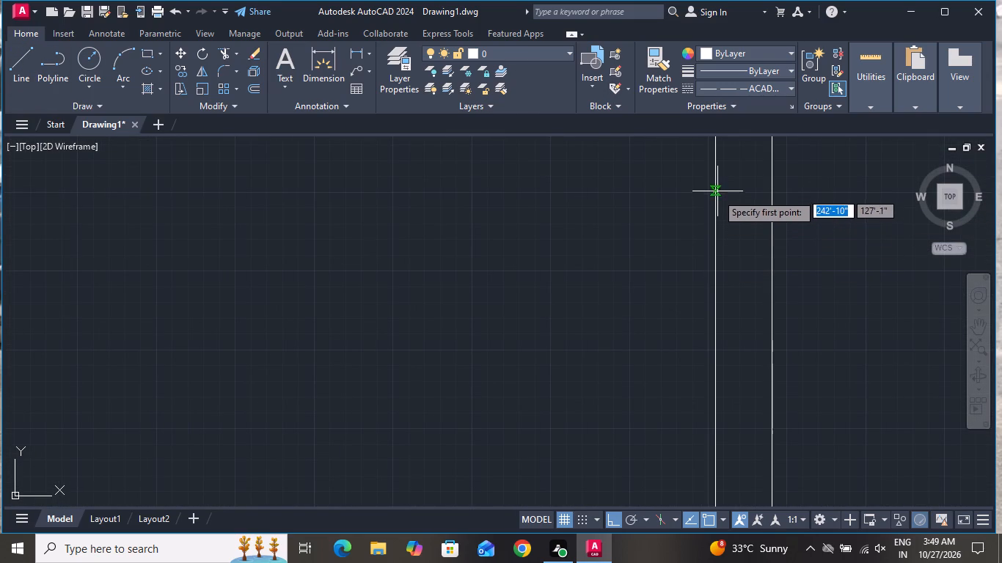
pyautogui.scroll(-3, 714, 342)
pyautogui.click(714, 342)
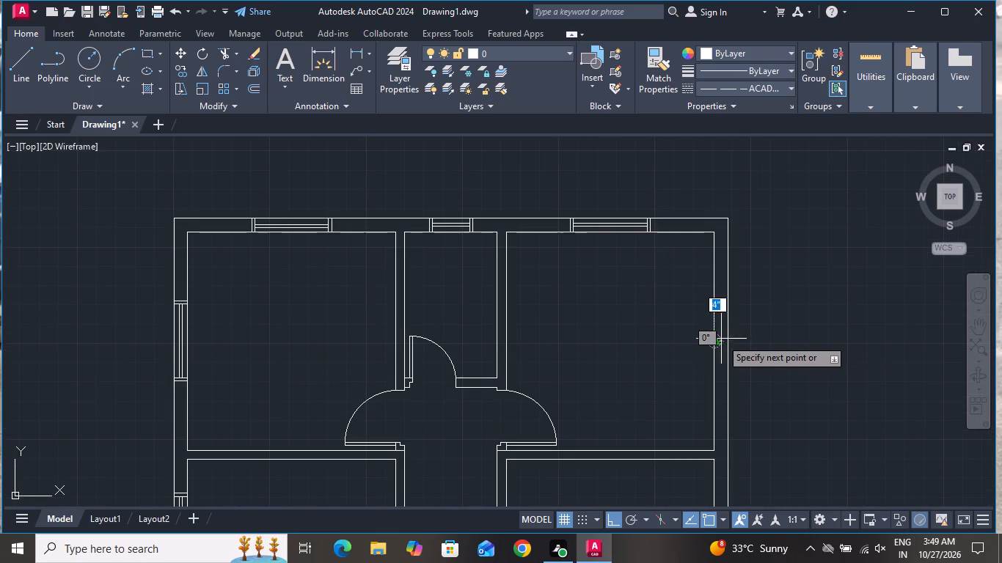
pyautogui.scroll(3, 725, 342)
pyautogui.click(725, 342)
pyautogui.rightClick(725, 342)
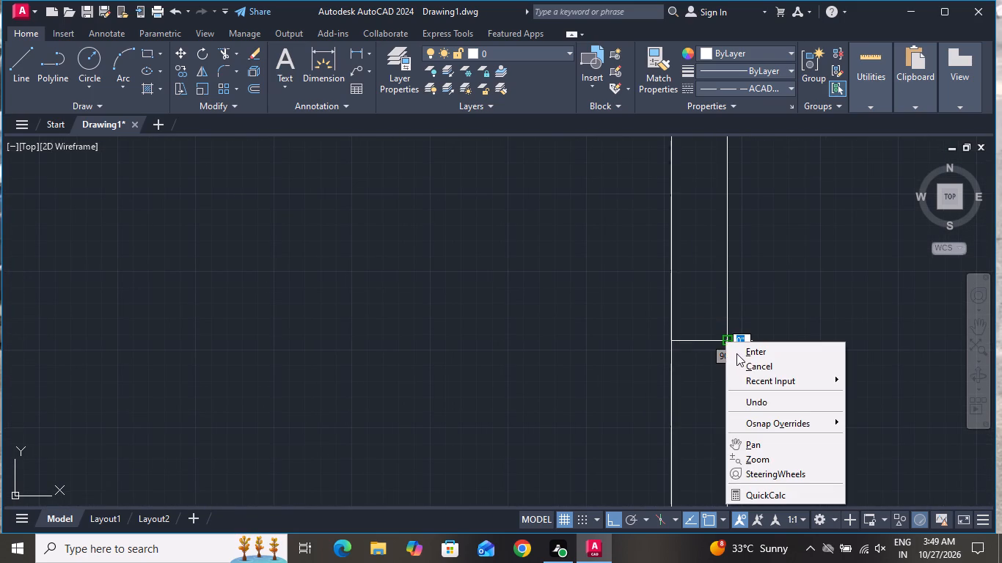
pyautogui.click(742, 366)
# Start offsetting the horizontal line that crosses the upper-right room's outer side wall.
pyautogui.press('o')
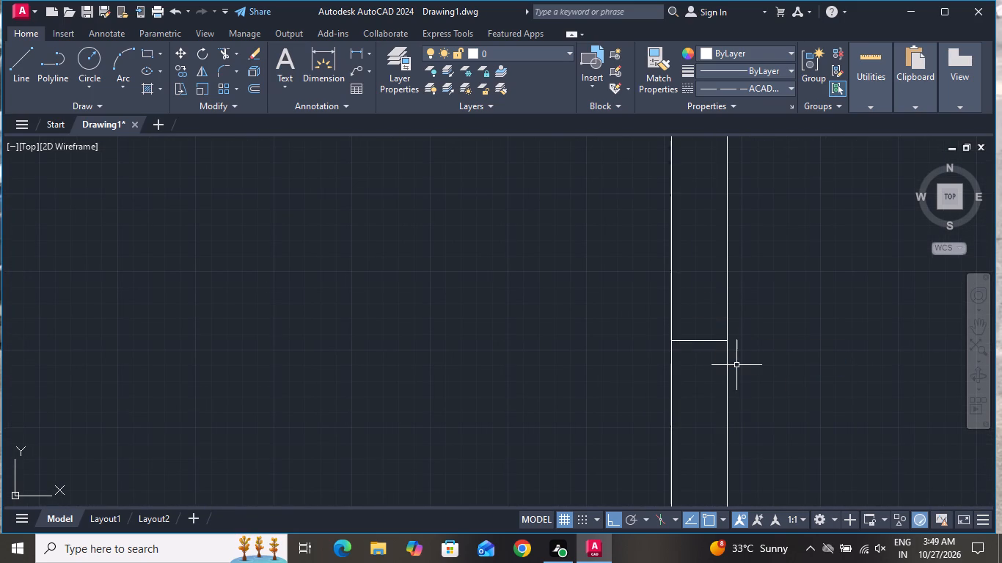
pyautogui.press('space')
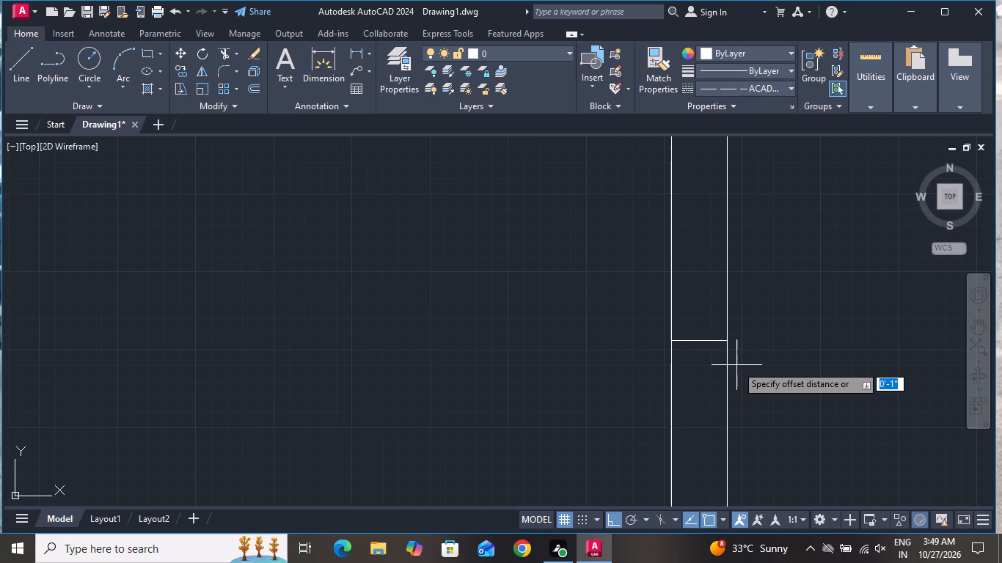
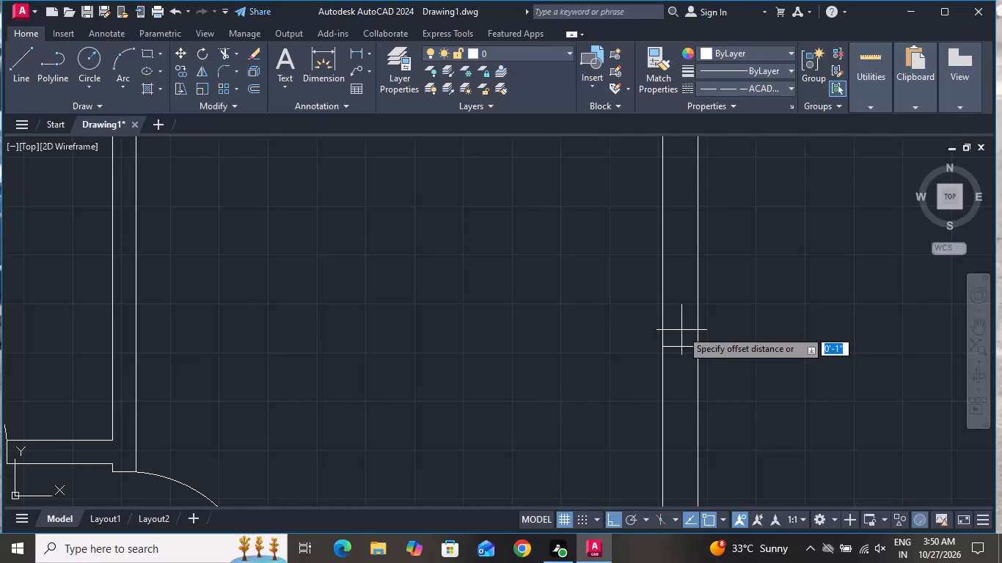
# Offset the horizontal line crossing the upper-right room's outer side wall 2' both upward and downward.
pyautogui.press('2')
pyautogui.press("'")
pyautogui.press('Return')
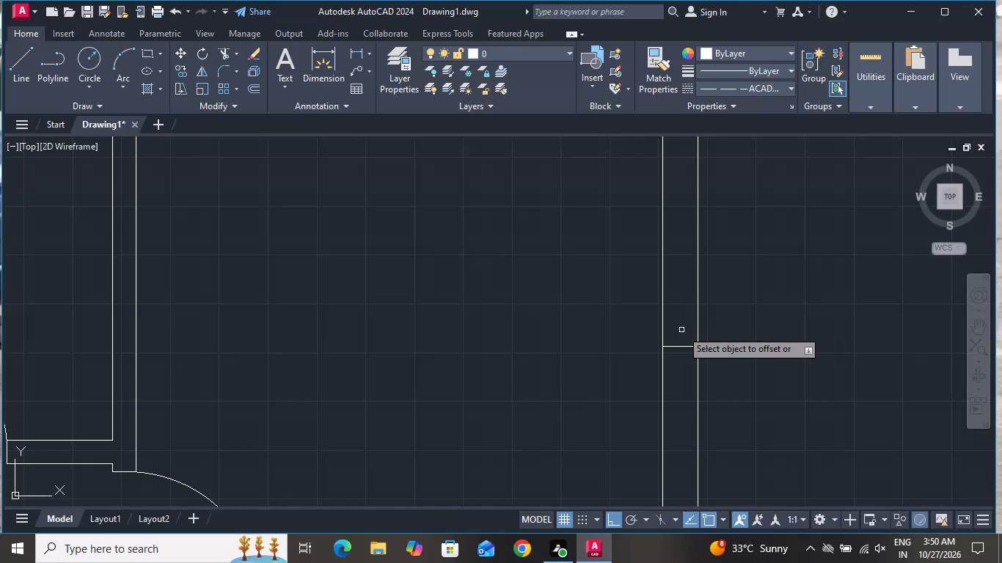
pyautogui.click(688, 347)
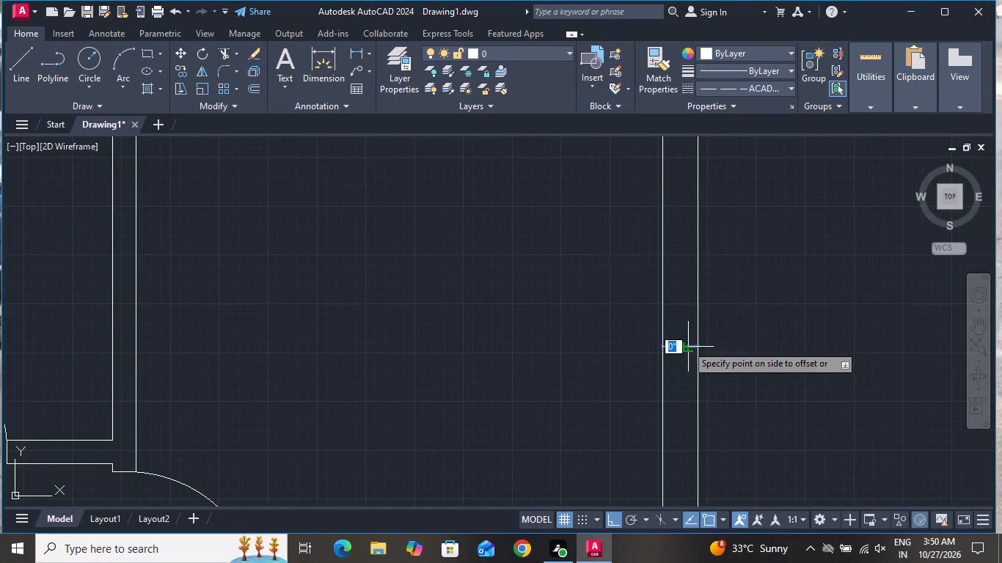
pyautogui.click(684, 314)
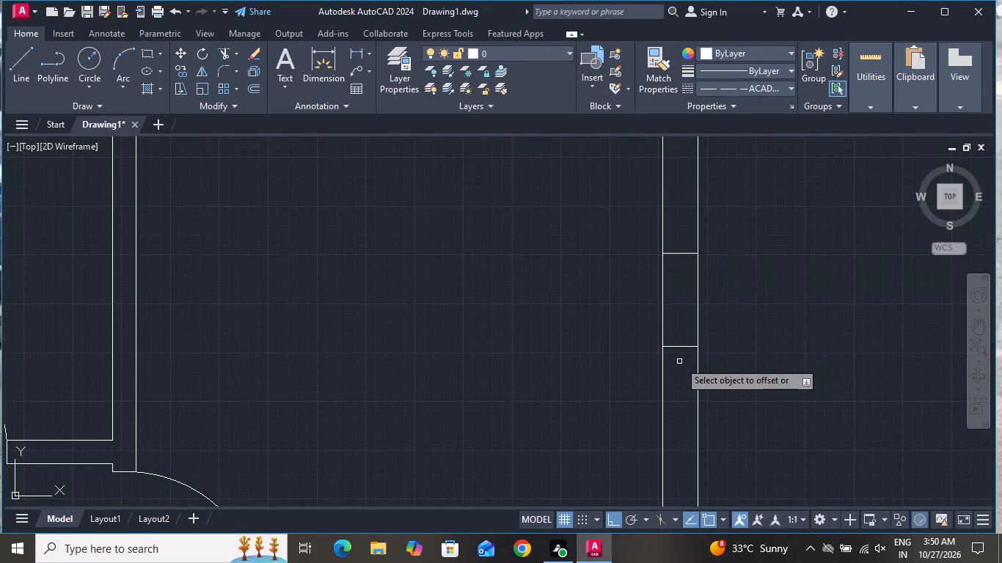
pyautogui.click(679, 347)
pyautogui.click(680, 397)
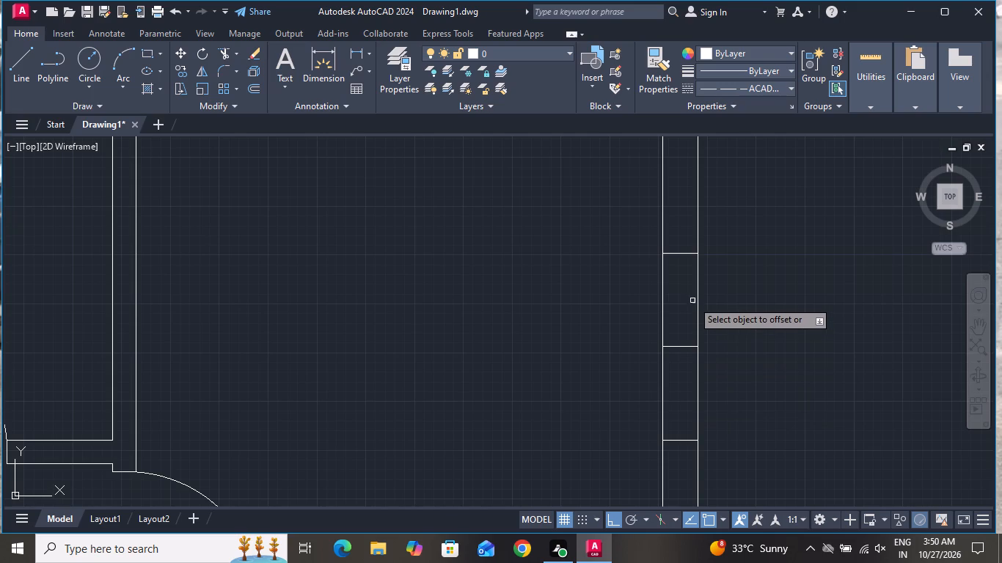
pyautogui.rightClick(684, 288)
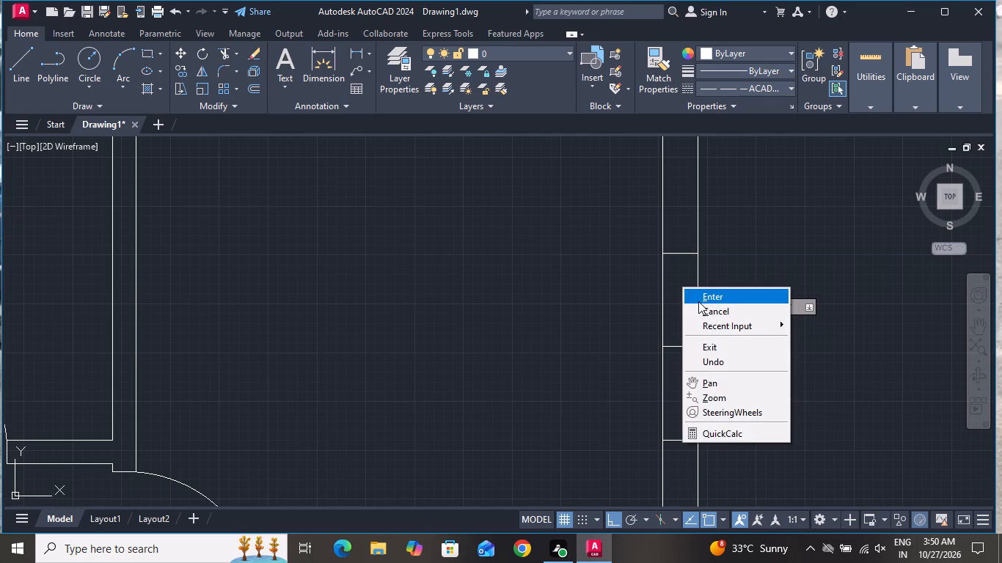
pyautogui.click(703, 307)
# Offset the window's upper and lower edge lines 2" outward, away from the opening, to form the jambs.
pyautogui.scroll(-2, 733, 335)
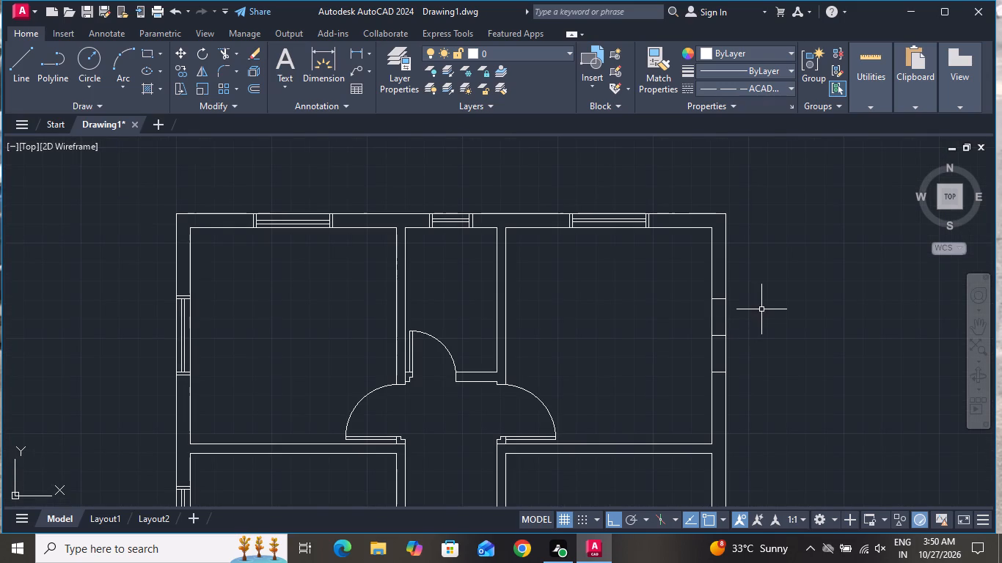
pyautogui.press('o')
pyautogui.press('space')
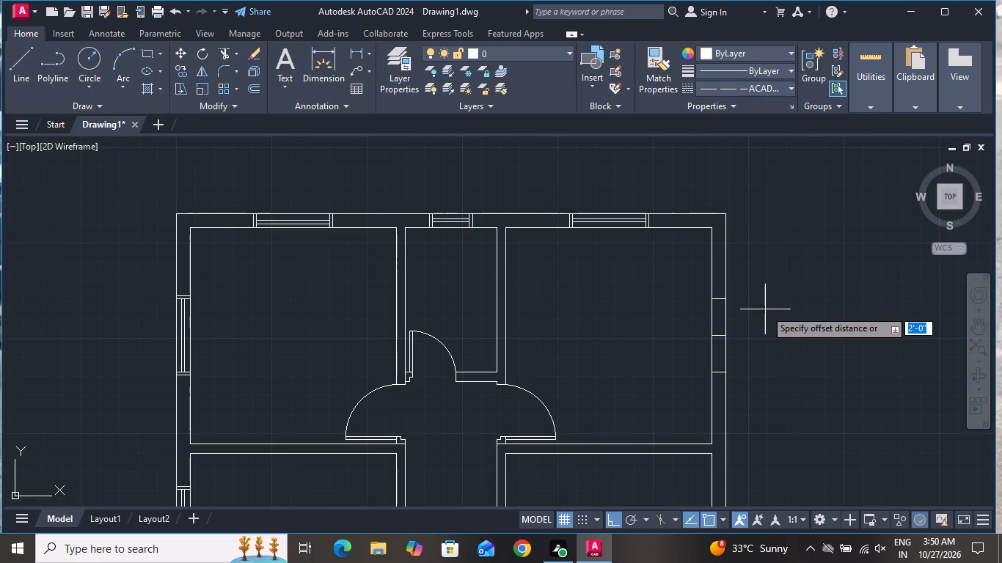
pyautogui.press('2')
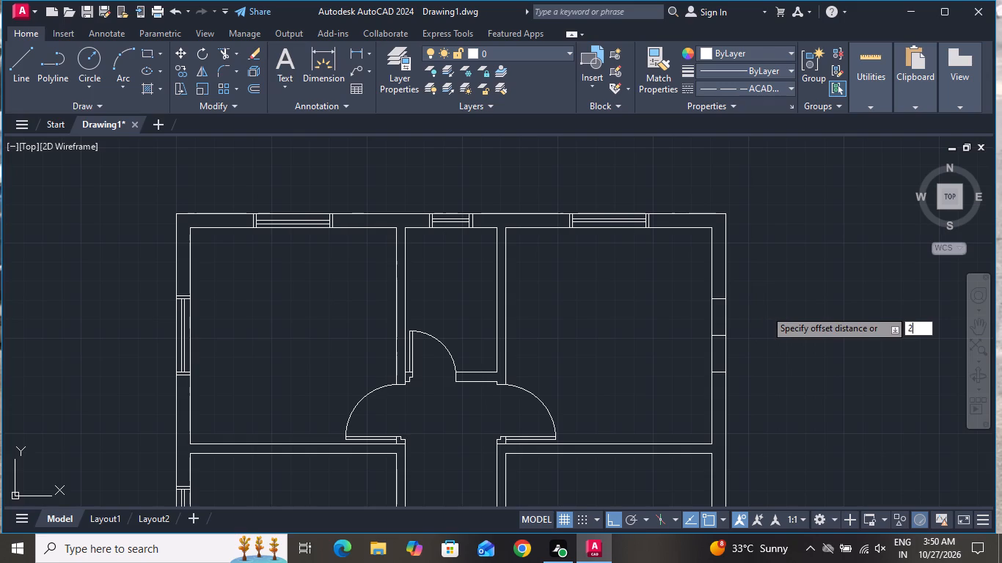
pyautogui.hotkey('shift', '"')
pyautogui.press('Return')
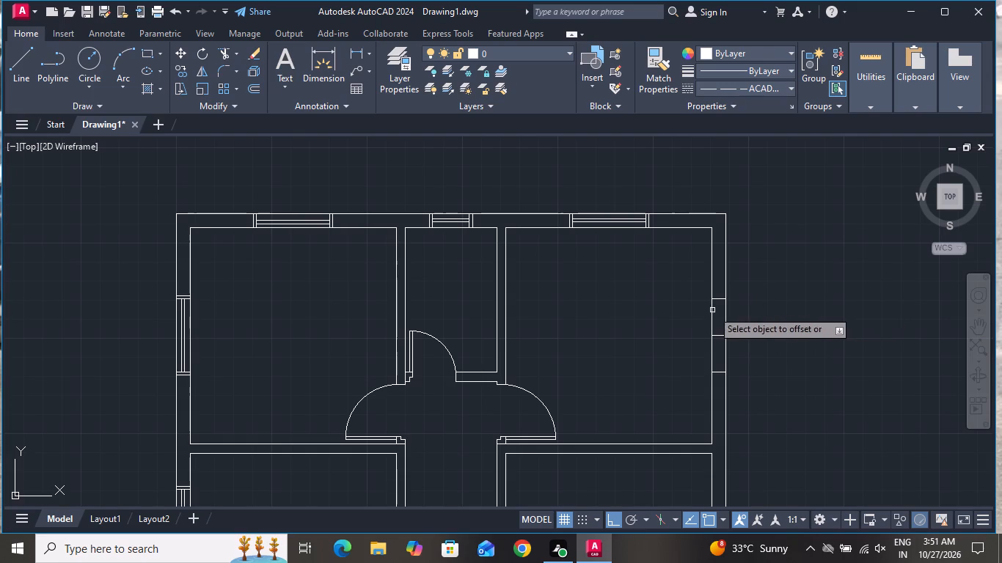
pyautogui.scroll(2, 702, 316)
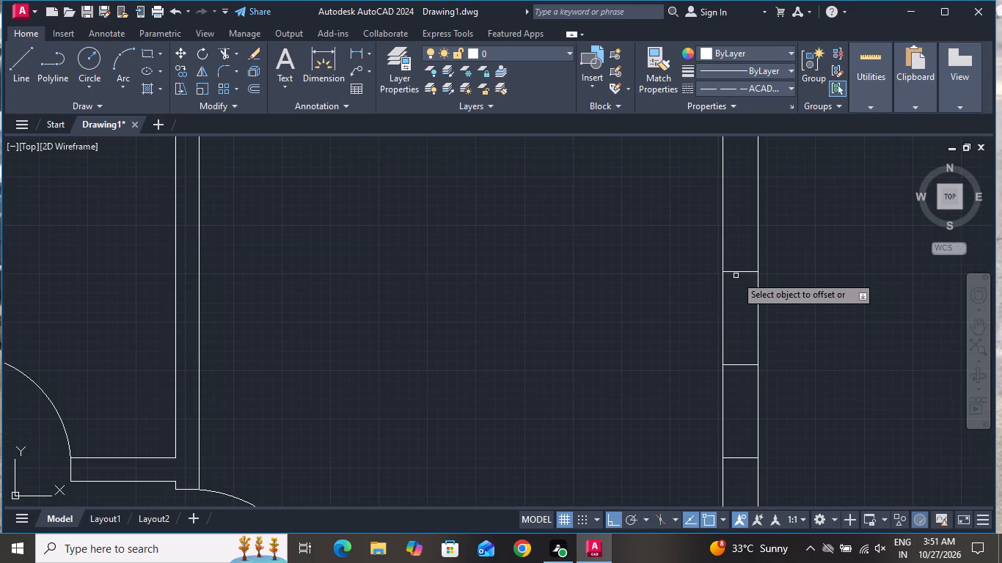
pyautogui.click(736, 273)
pyautogui.click(736, 231)
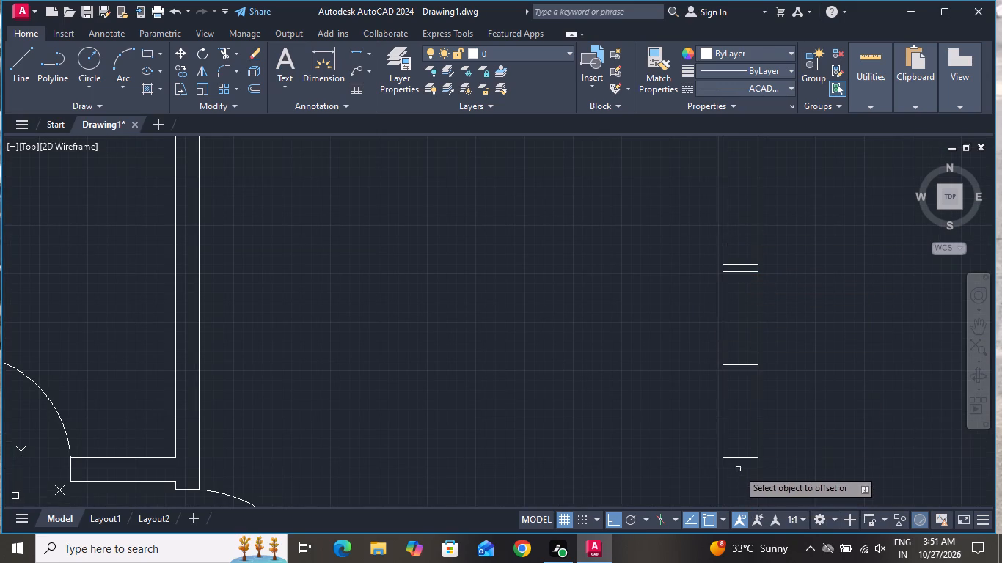
pyautogui.click(745, 459)
pyautogui.click(742, 477)
pyautogui.rightClick(806, 366)
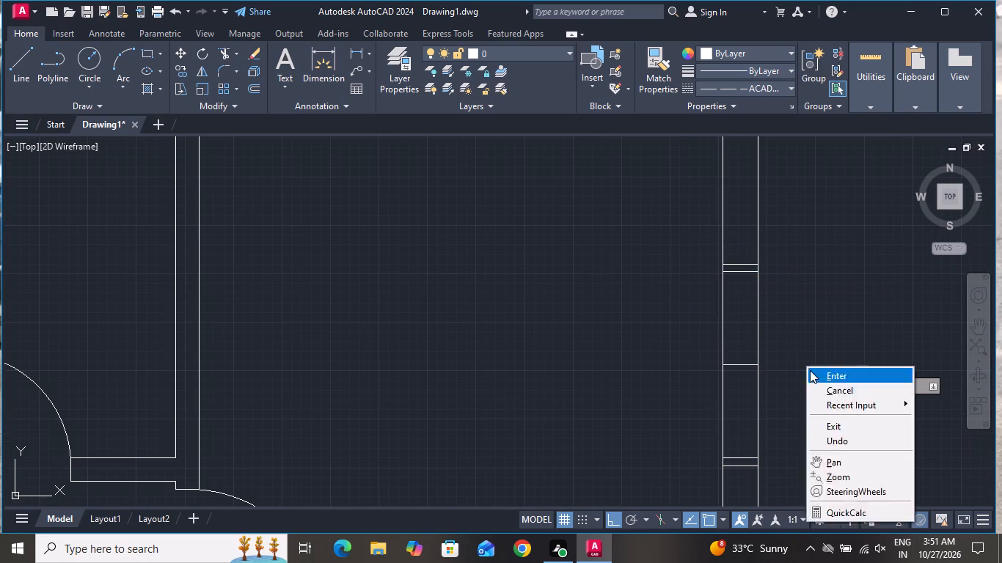
pyautogui.click(825, 387)
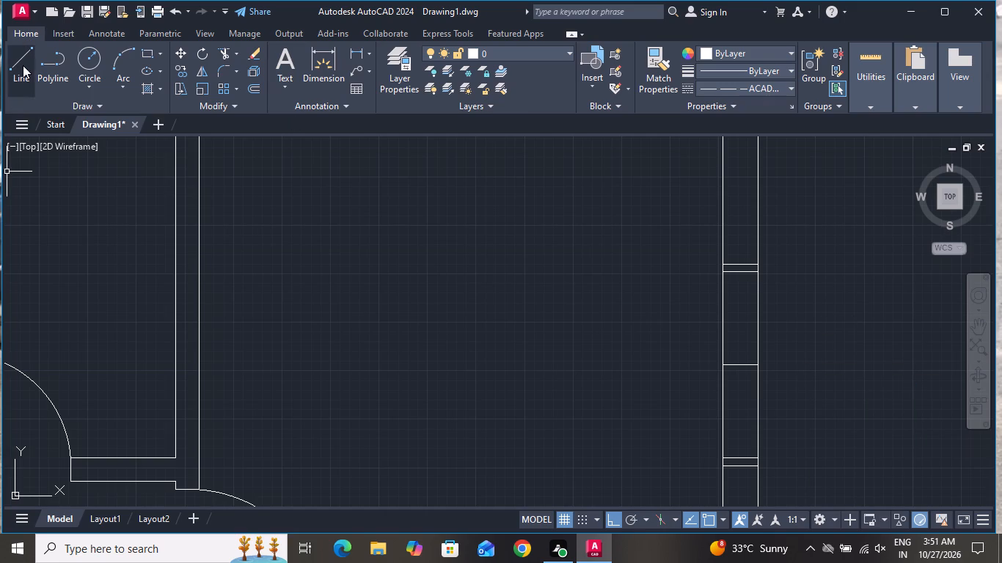
# Draw a vertical line about 4' long between the midpoints of the window's two inner jamb lines.
pyautogui.click(23, 65)
pyautogui.scroll(2, 750, 305)
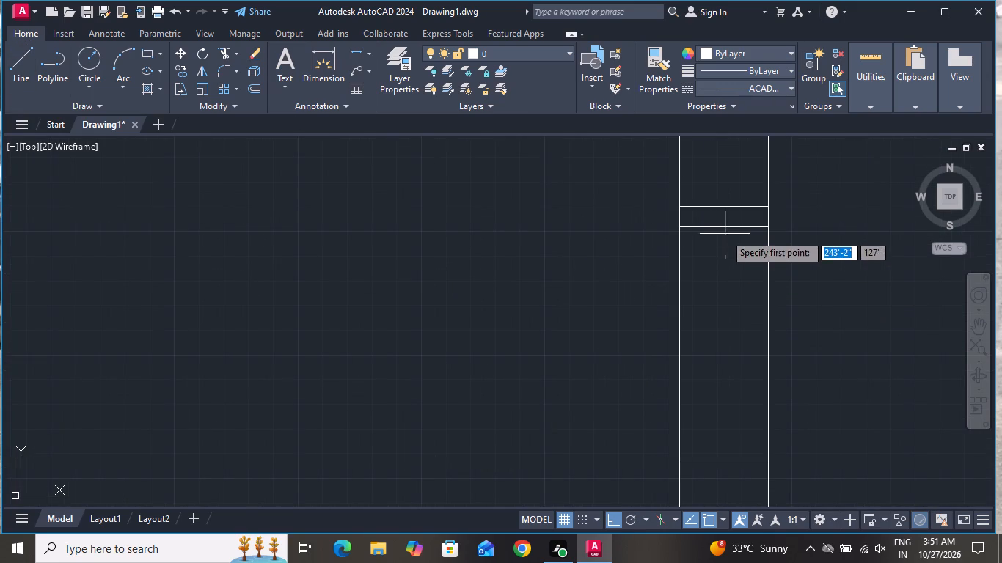
pyautogui.click(728, 224)
pyautogui.scroll(-2, 766, 281)
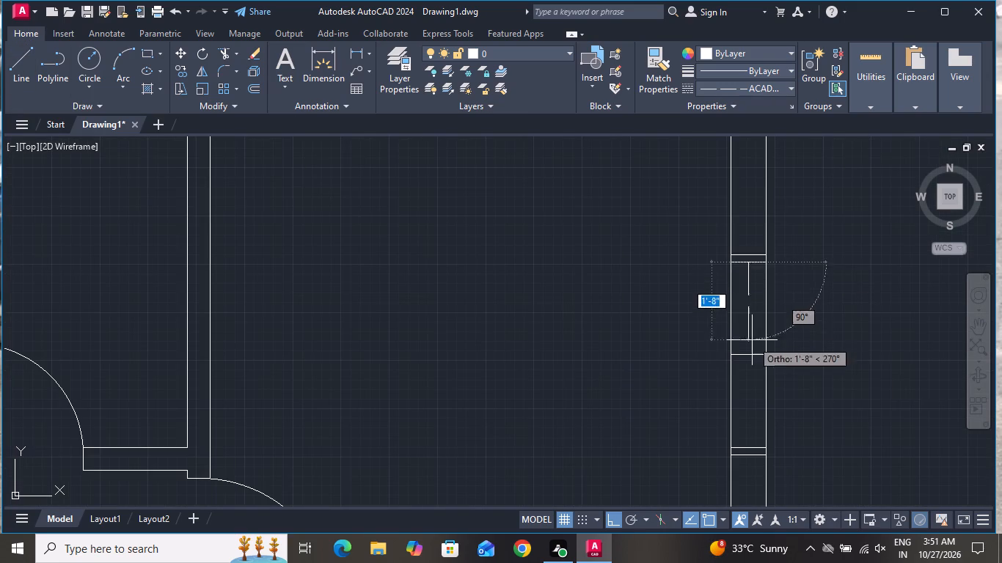
pyautogui.scroll(5, 755, 472)
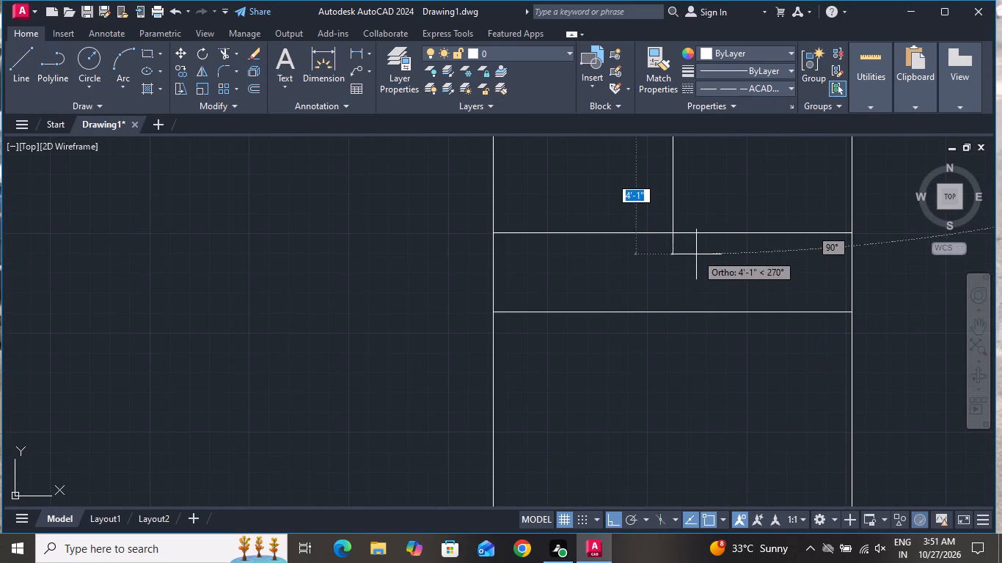
pyautogui.click(673, 230)
pyautogui.rightClick(676, 235)
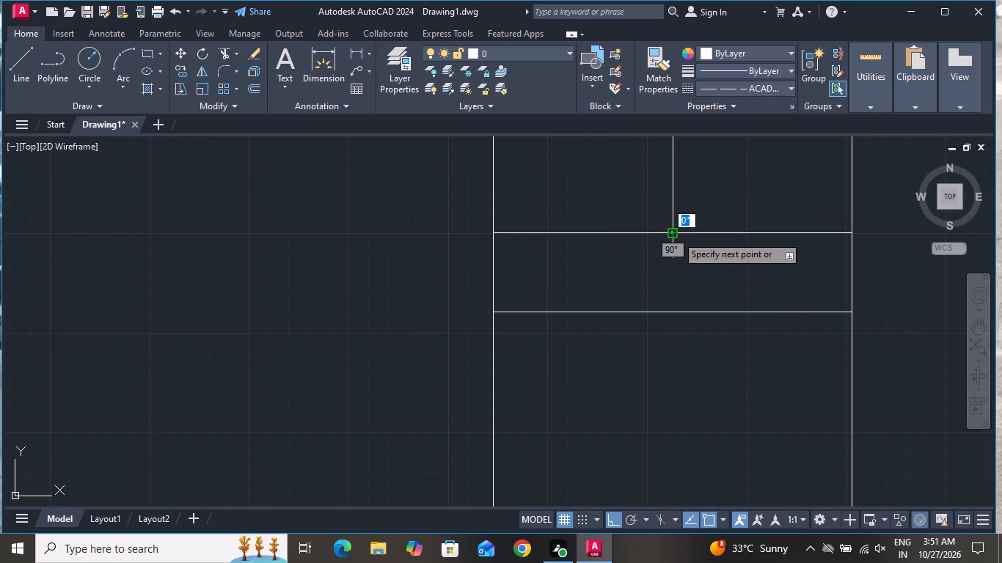
pyautogui.click(687, 252)
# Change the linetype of the window's central vertical line to ByLayer.
pyautogui.scroll(-4, 688, 353)
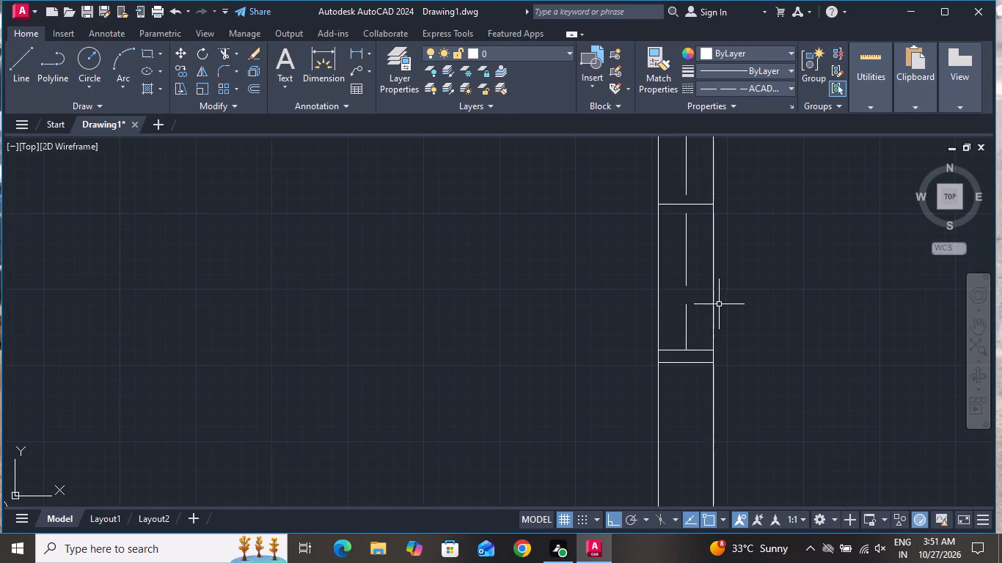
pyautogui.click(709, 298)
pyautogui.click(684, 320)
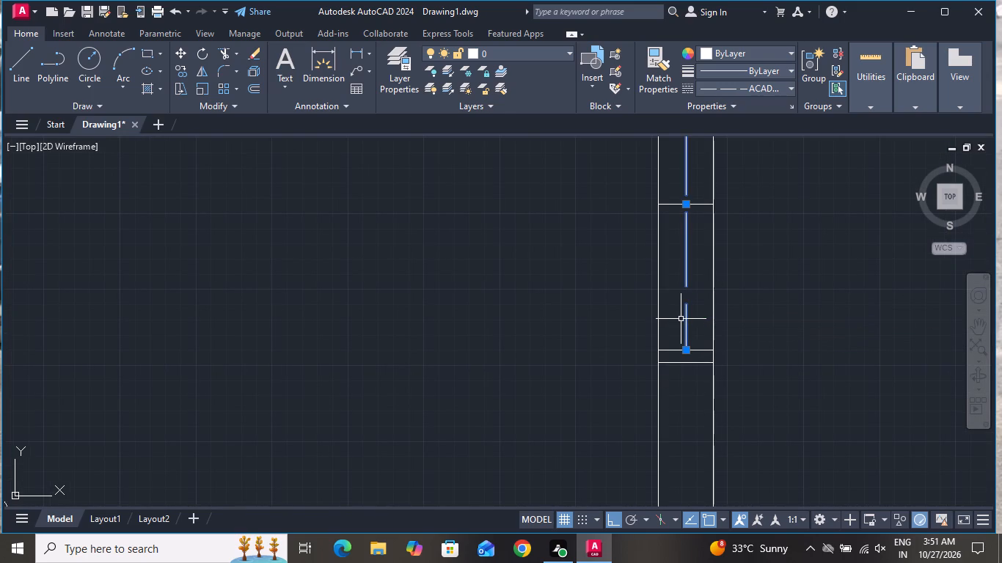
pyautogui.click(769, 84)
pyautogui.click(734, 112)
# Offset the window's central vertical line 1" to both sides to form the glazing lines.
pyautogui.scroll(-1, 750, 229)
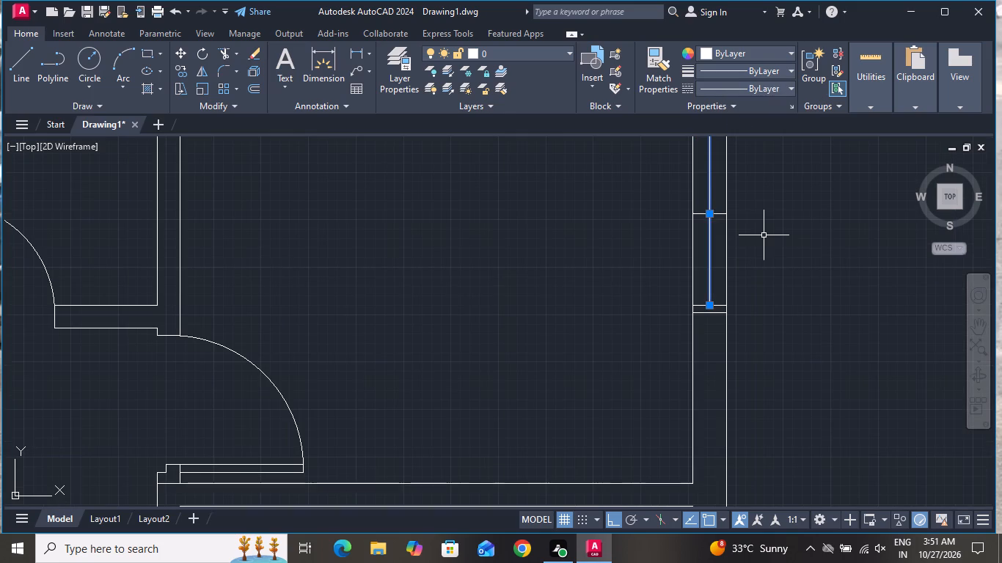
pyautogui.write('o 1')
pyautogui.hotkey('shift', '"')
pyautogui.press('Return')
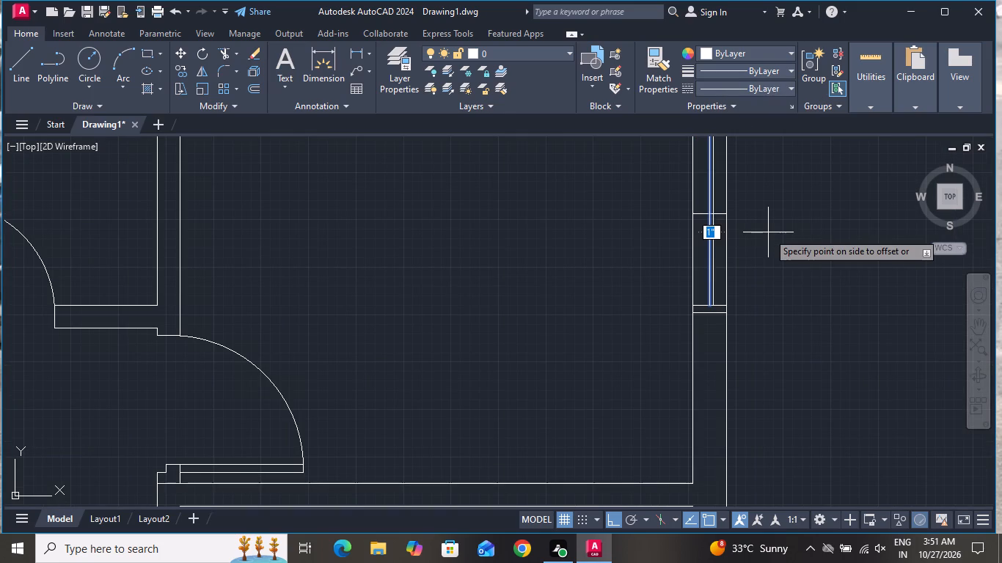
pyautogui.scroll(3, 714, 234)
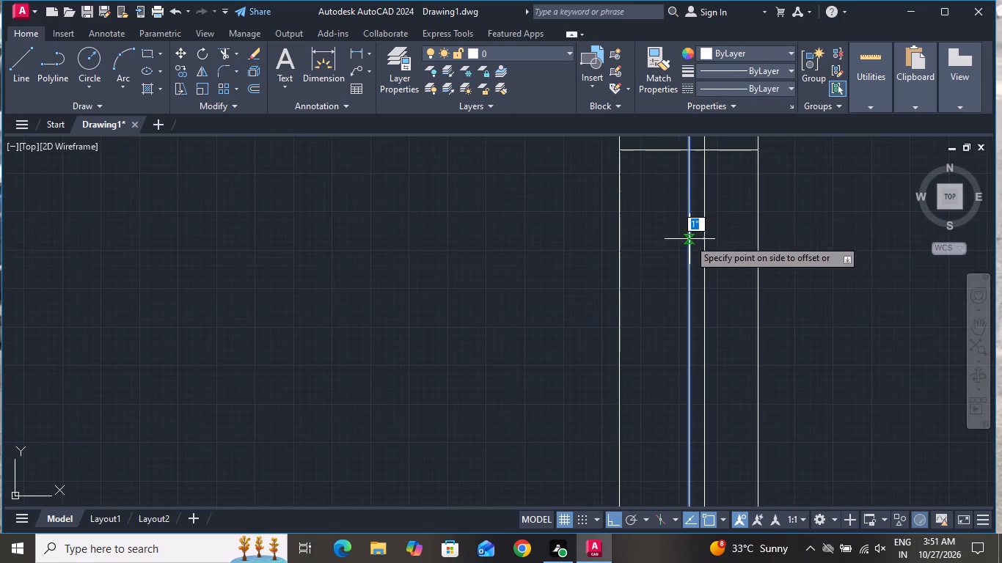
pyautogui.click(689, 239)
pyautogui.click(706, 236)
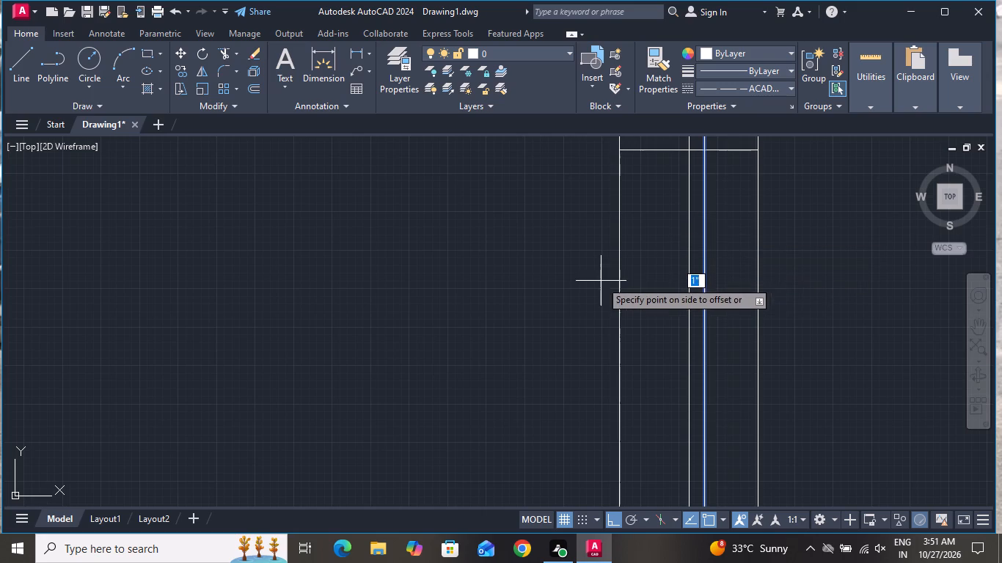
pyautogui.click(690, 268)
pyautogui.click(690, 271)
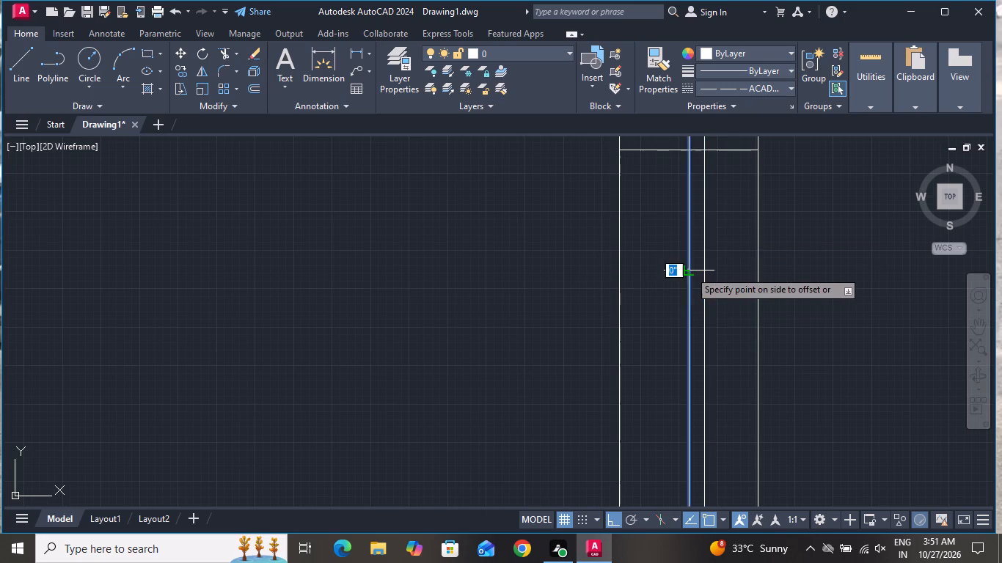
pyautogui.click(666, 290)
pyautogui.rightClick(663, 315)
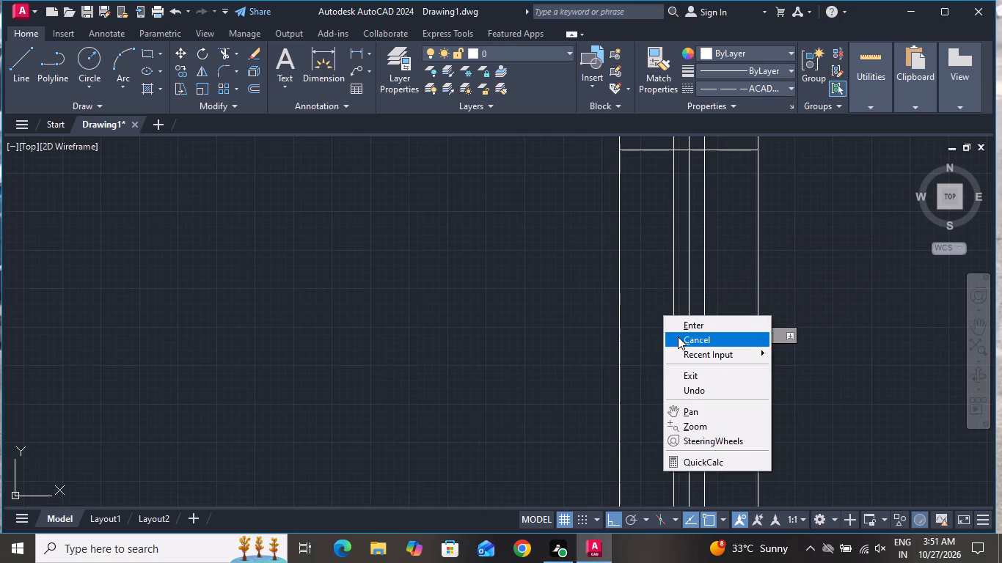
pyautogui.click(678, 336)
# Delete the window's central vertical line and the horizontal line crossing its middle.
pyautogui.scroll(-2, 686, 367)
pyautogui.scroll(1, 682, 315)
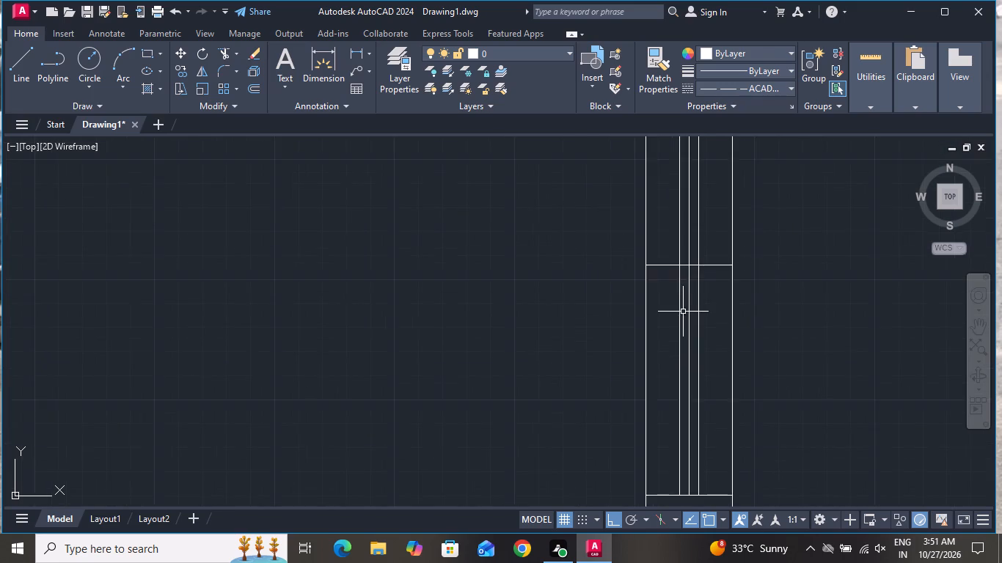
pyautogui.scroll(2, 683, 312)
pyautogui.scroll(2, 706, 183)
pyautogui.click(692, 183)
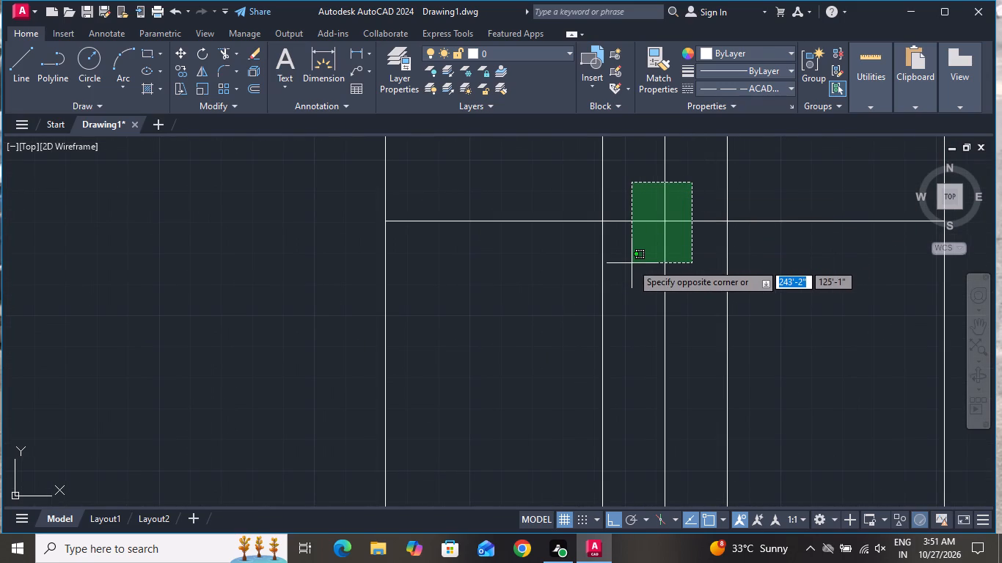
pyautogui.click(632, 262)
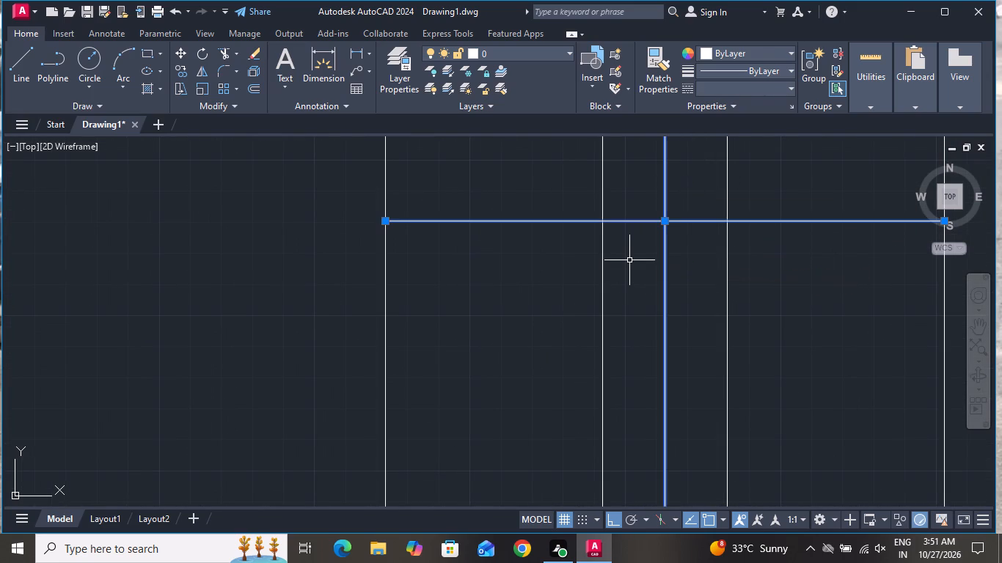
pyautogui.press('Delete')
# Draw a horizontal line across the outer side wall of the room below the upper-right one, from the inner wall line's midpoint to the outer wall line.
pyautogui.scroll(-7, 633, 251)
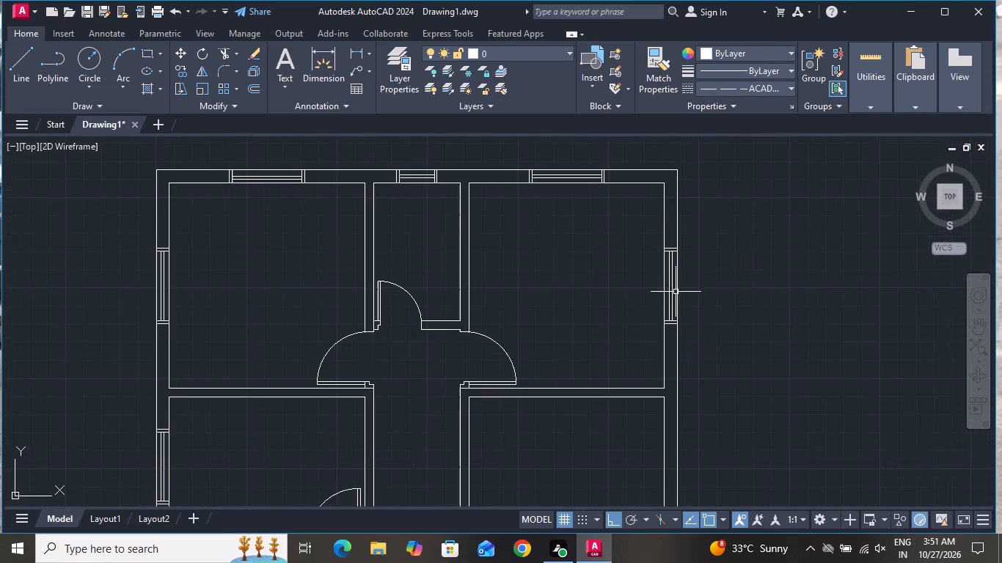
pyautogui.scroll(-2, 676, 292)
pyautogui.click(13, 63)
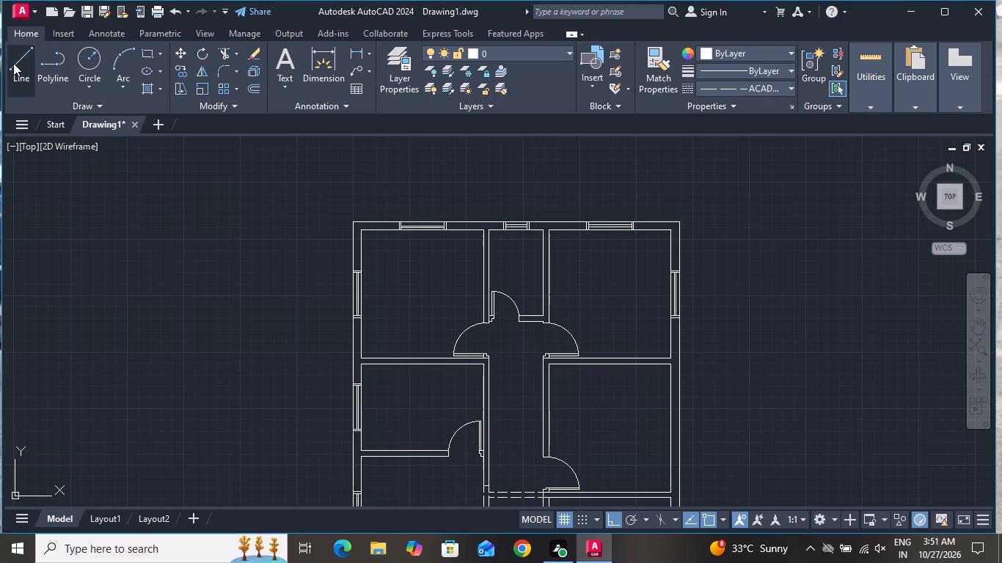
pyautogui.scroll(-2, 564, 169)
pyautogui.scroll(3, 603, 254)
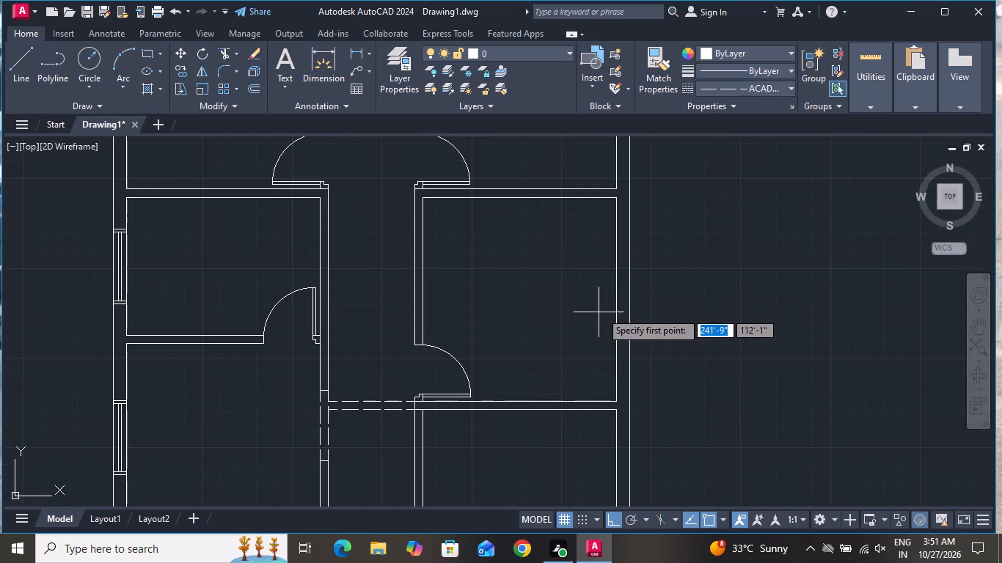
pyautogui.scroll(1, 607, 306)
pyautogui.click(623, 295)
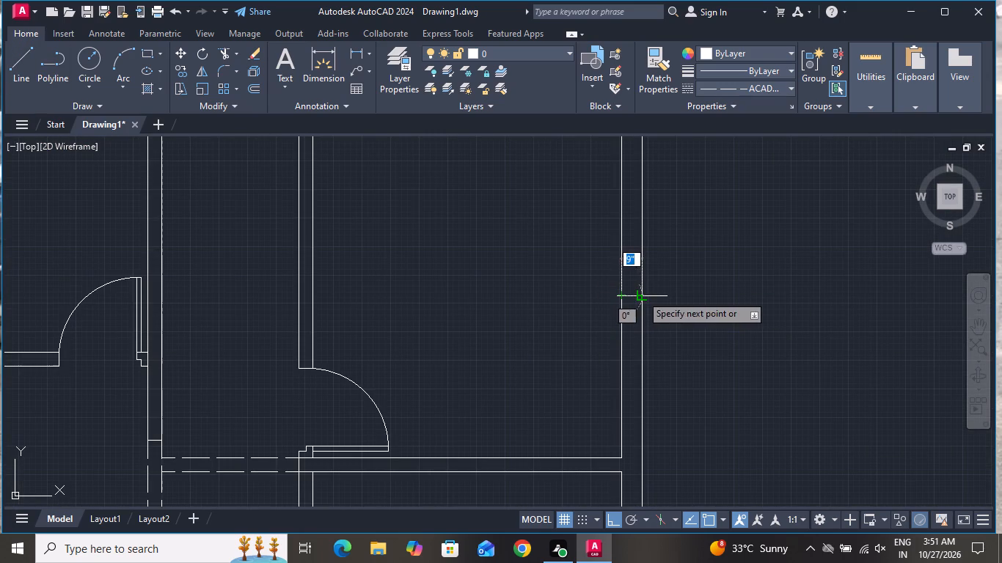
pyautogui.click(641, 295)
pyautogui.rightClick(642, 297)
pyautogui.click(657, 324)
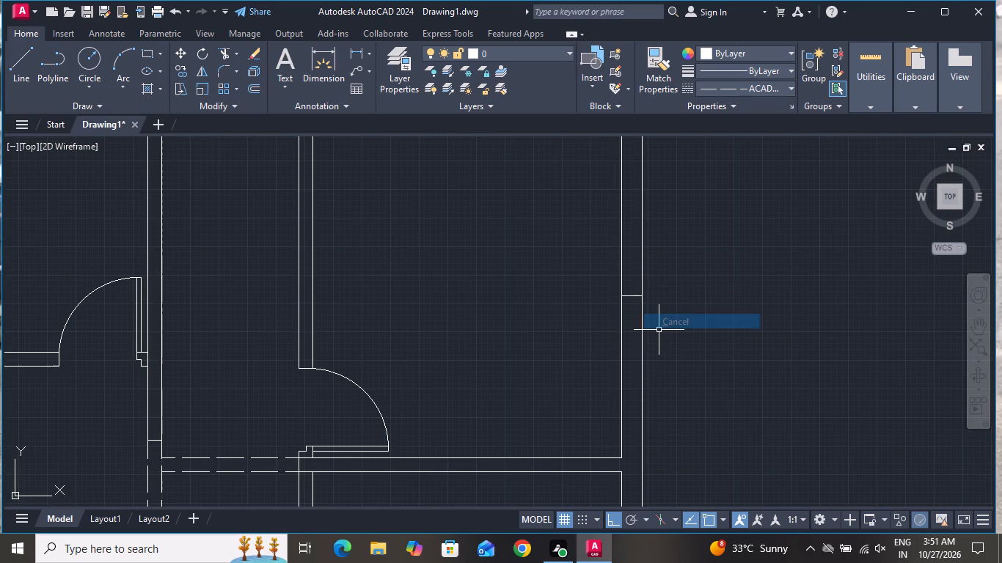
# Offset the horizontal line across the outer side wall 2' upward and 2' downward to mark the window's ends.
pyautogui.write('o 2')
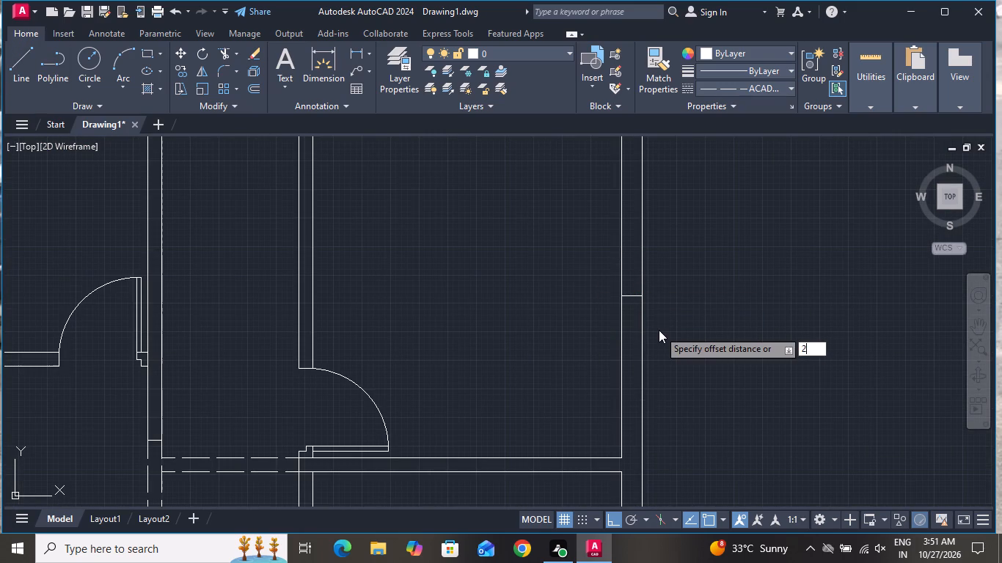
pyautogui.press("'")
pyautogui.press('Return')
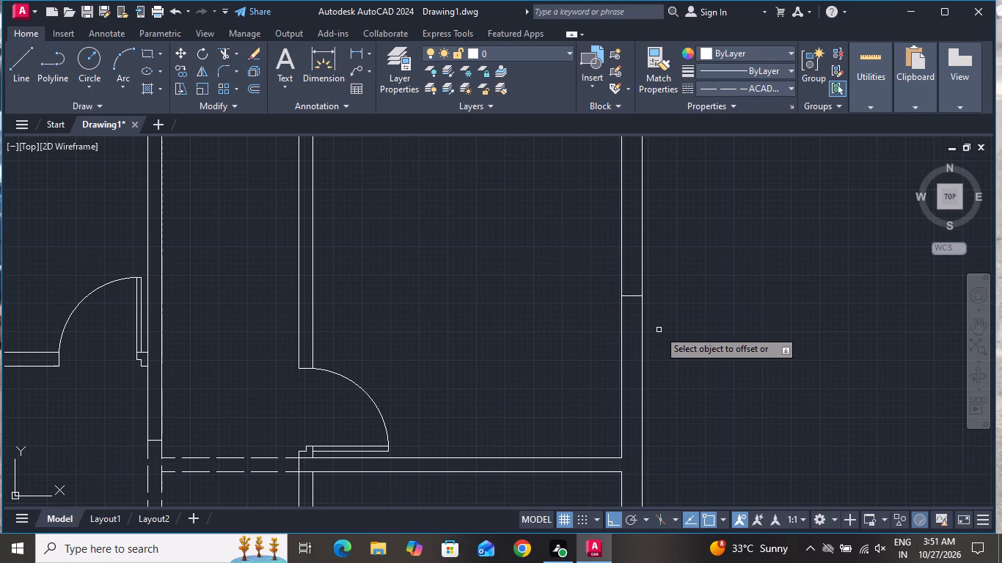
pyautogui.click(632, 298)
pyautogui.click(632, 265)
pyautogui.click(632, 296)
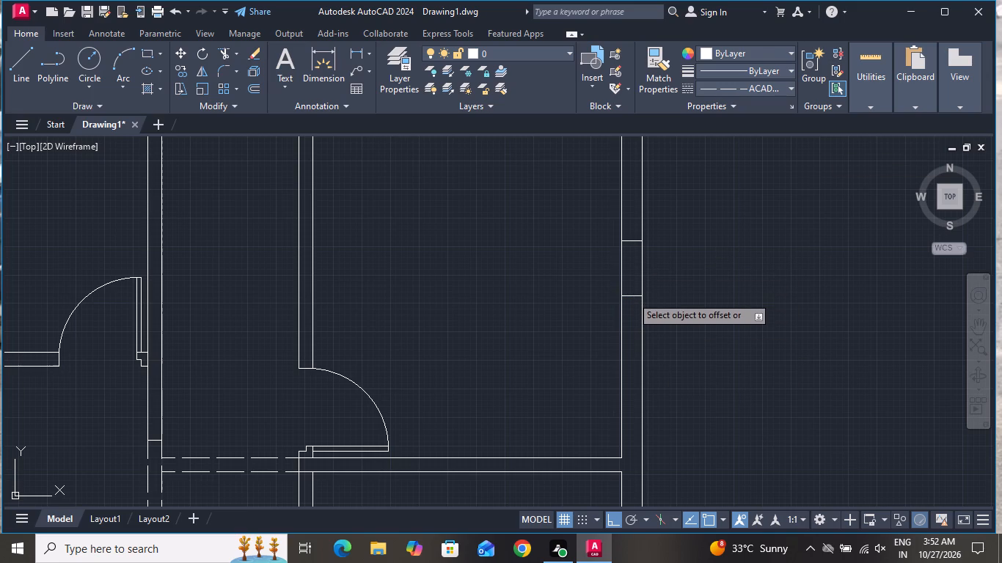
pyautogui.click(645, 327)
pyautogui.rightClick(685, 273)
pyautogui.click(703, 299)
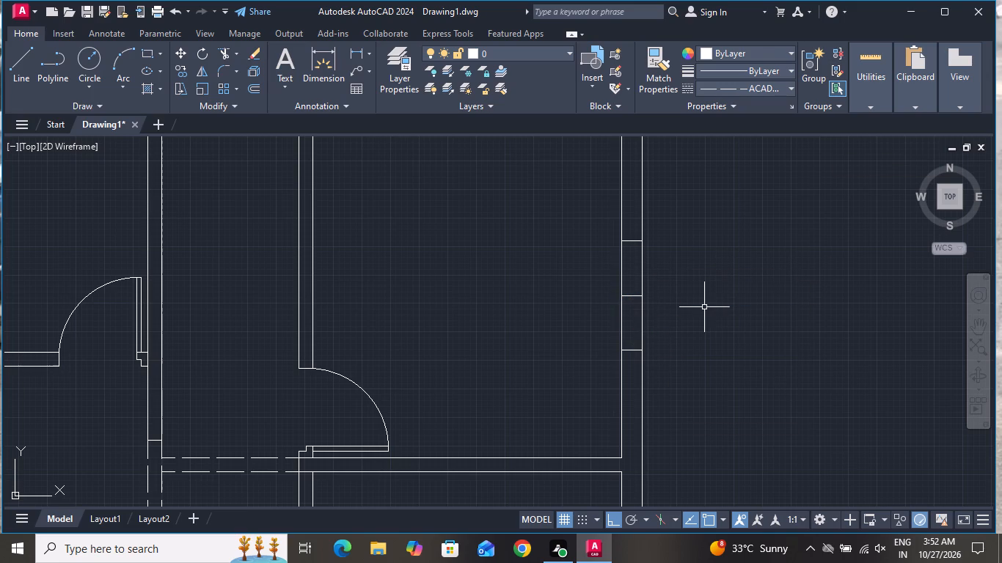
# Offset the window's upper end line 2" upward and its lower end line 2" downward.
pyautogui.write('o')
pyautogui.press('space')
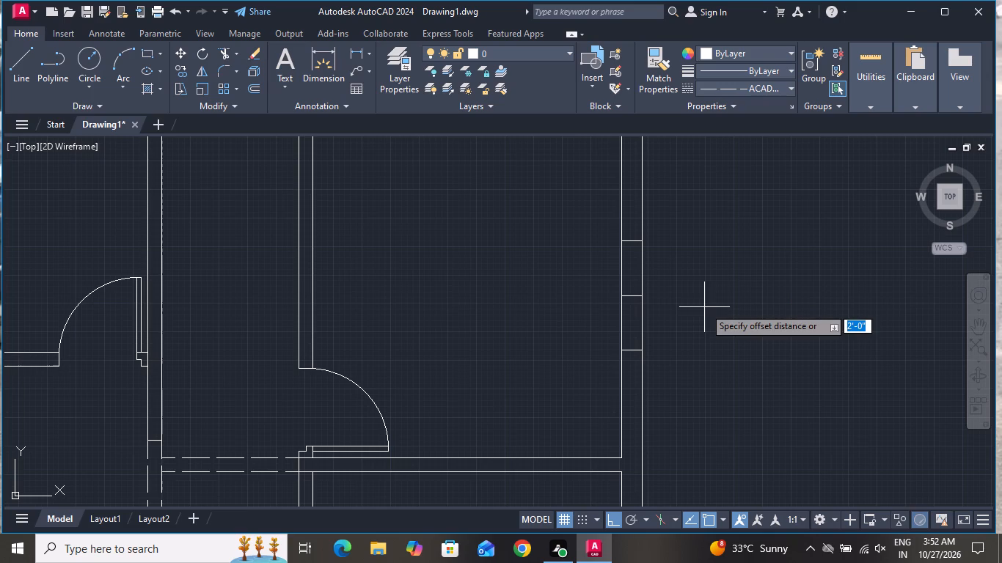
pyautogui.press('2')
pyautogui.hotkey('shift', '"')
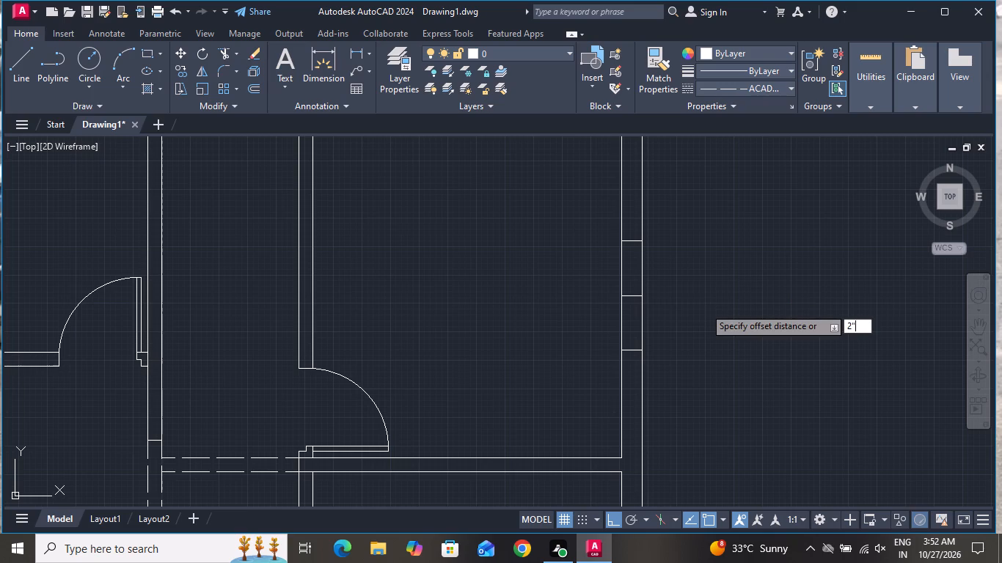
pyautogui.press('Return')
pyautogui.scroll(1, 704, 307)
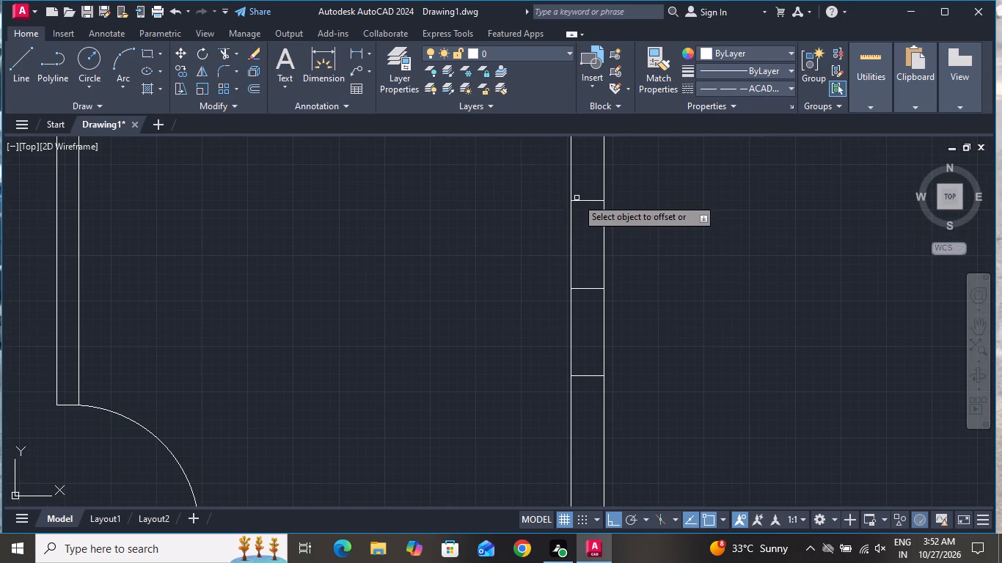
pyautogui.click(578, 202)
pyautogui.click(579, 182)
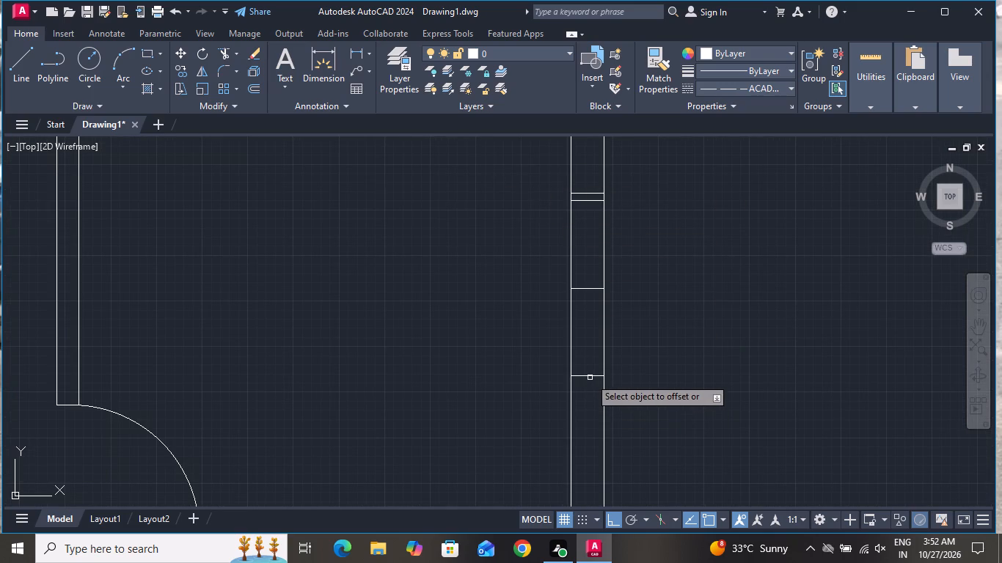
pyautogui.click(590, 376)
pyautogui.click(599, 449)
pyautogui.rightClick(634, 339)
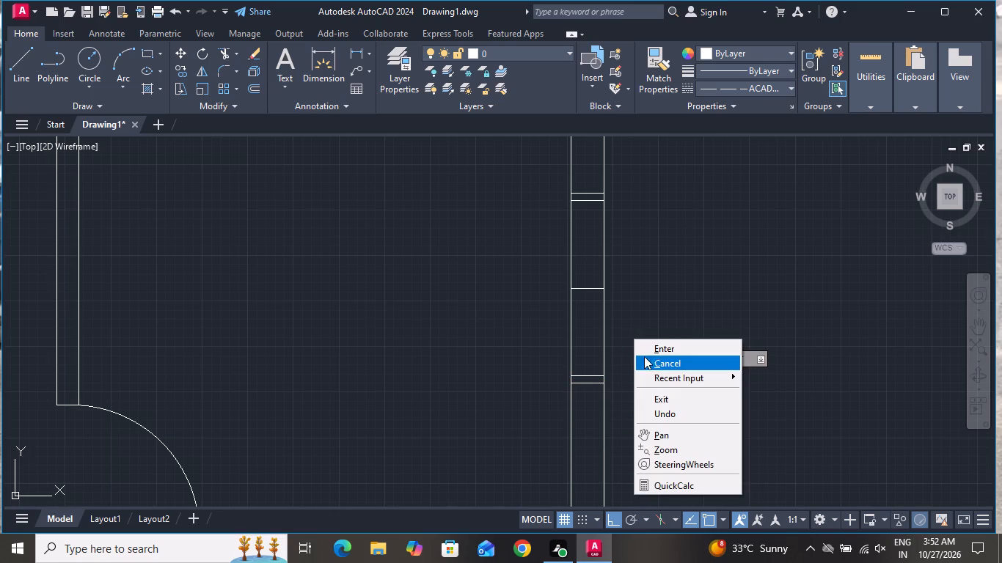
pyautogui.click(653, 364)
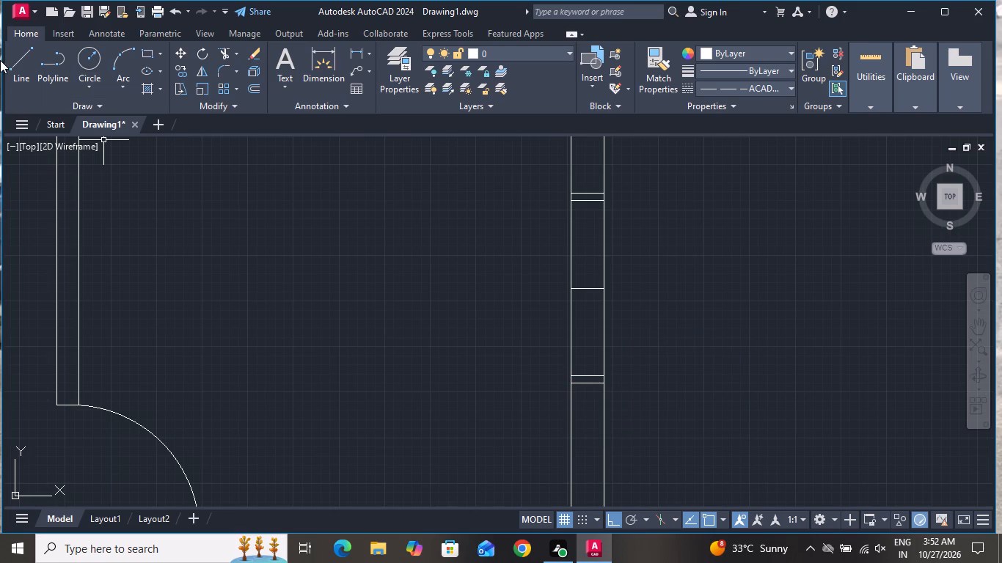
# Draw a vertical line down the window's centre between the midpoints of the upper and lower inner end lines.
pyautogui.click(10, 56)
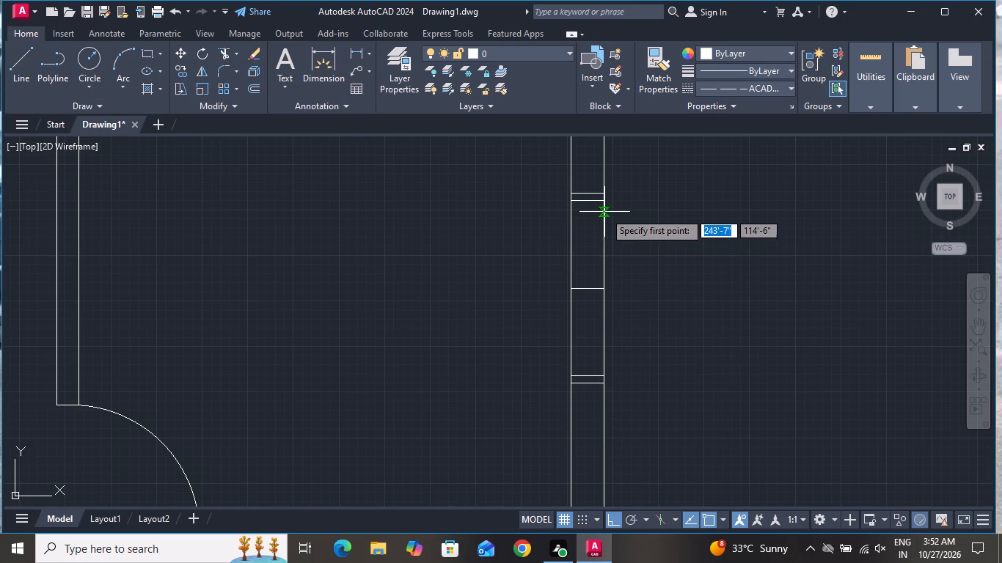
pyautogui.click(585, 199)
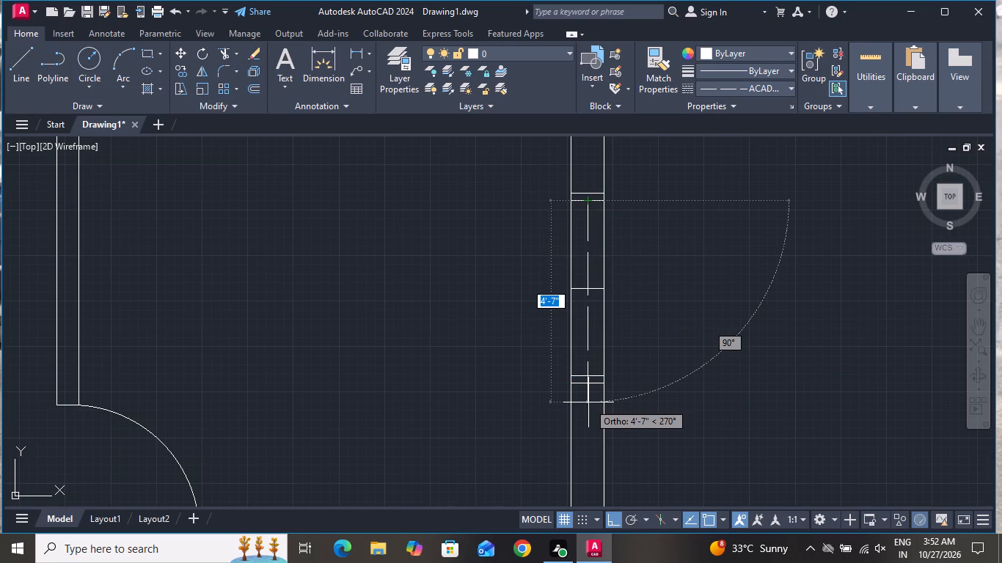
pyautogui.scroll(2, 588, 407)
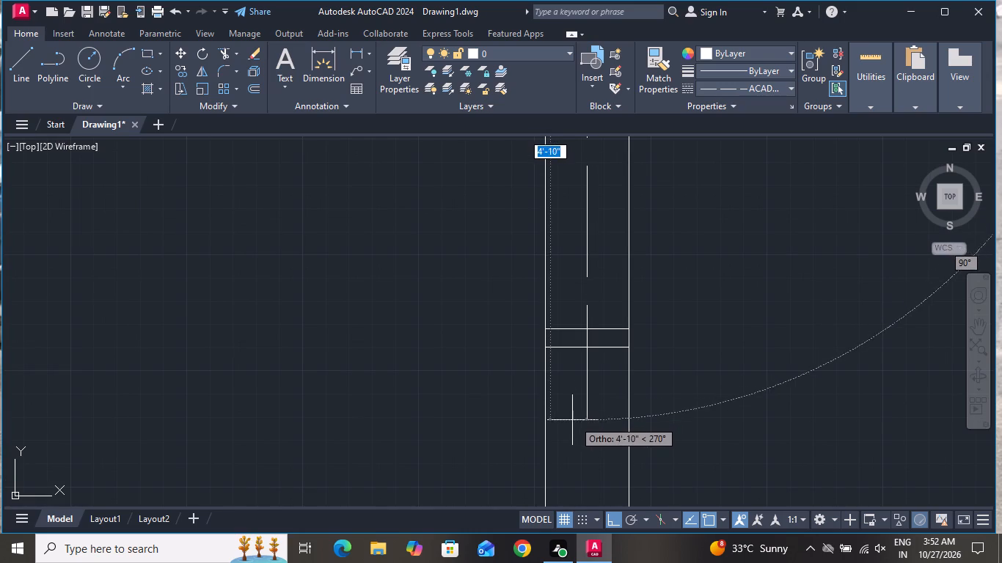
pyautogui.click(585, 326)
pyautogui.rightClick(588, 328)
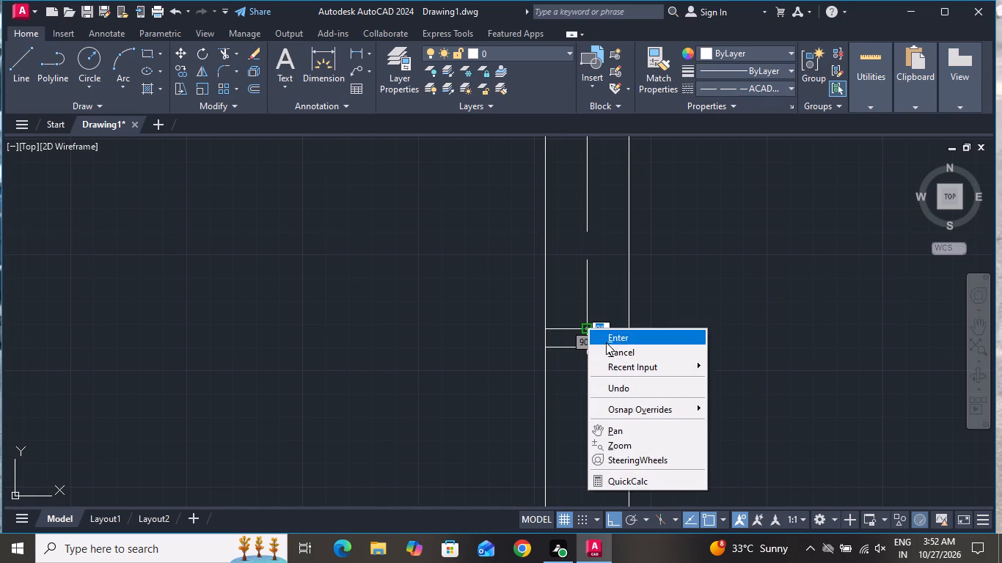
pyautogui.click(611, 350)
# Change the linetype of the window's central vertical line to ByLayer.
pyautogui.scroll(-1, 614, 394)
pyautogui.click(603, 271)
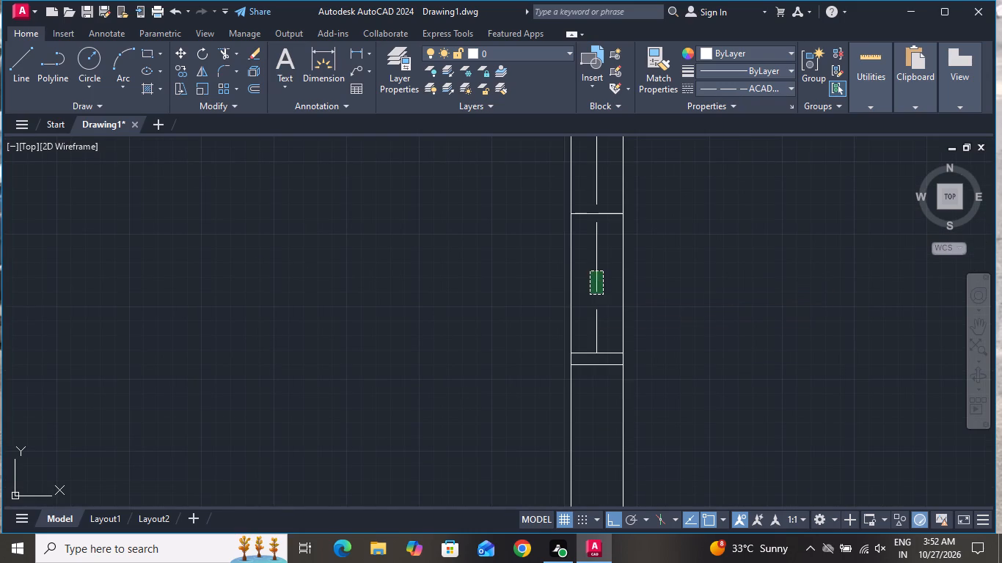
pyautogui.click(590, 295)
pyautogui.click(752, 83)
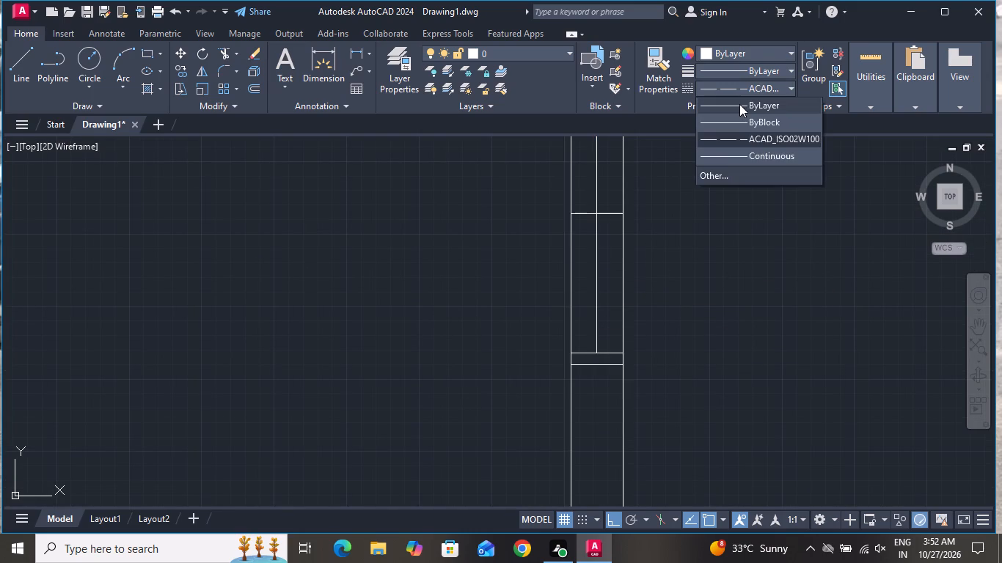
pyautogui.click(739, 104)
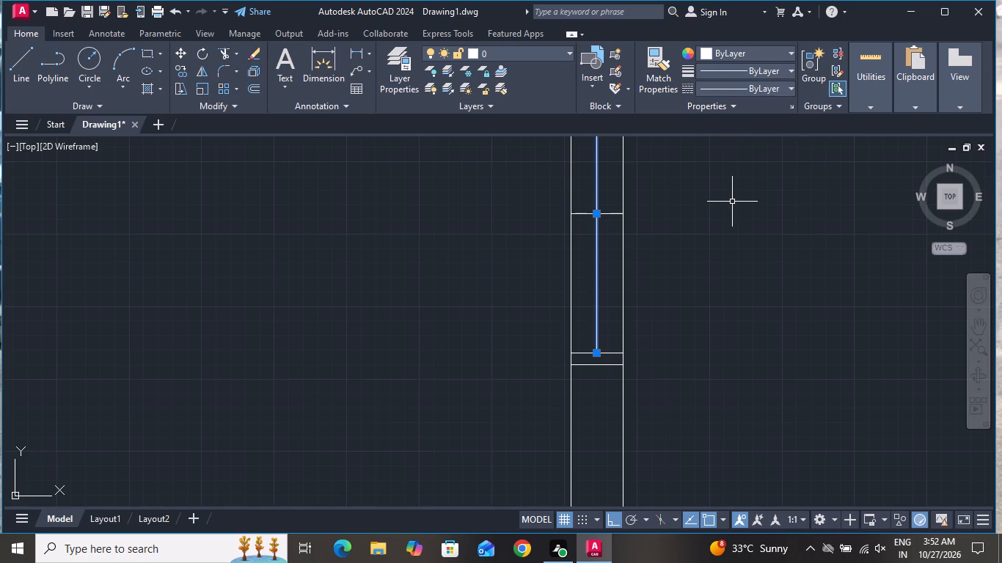
# Offset the window's central vertical line 1" to both sides to form the glazing lines.
pyautogui.press('o')
pyautogui.press('space')
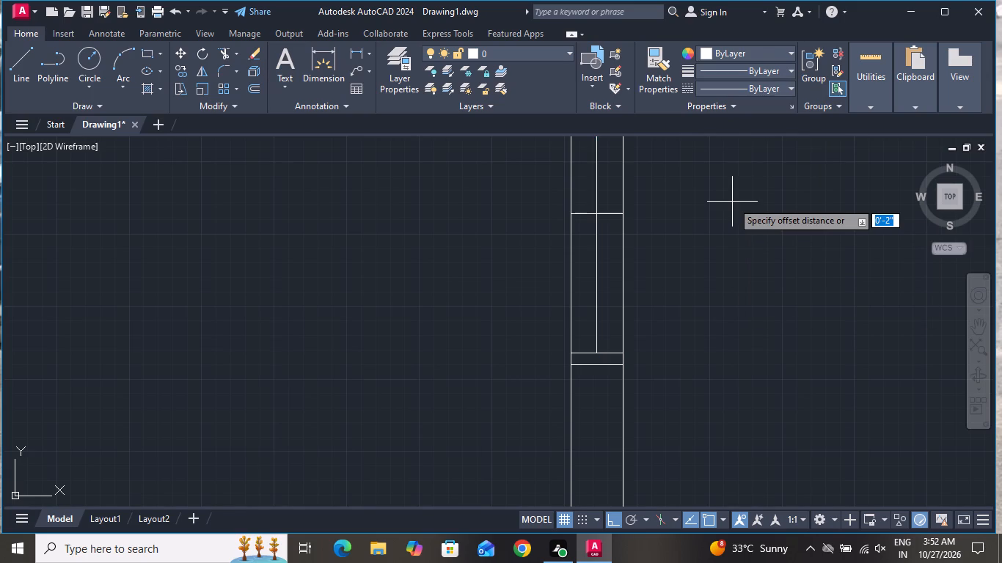
pyautogui.press('1')
pyautogui.hotkey('shift', '"')
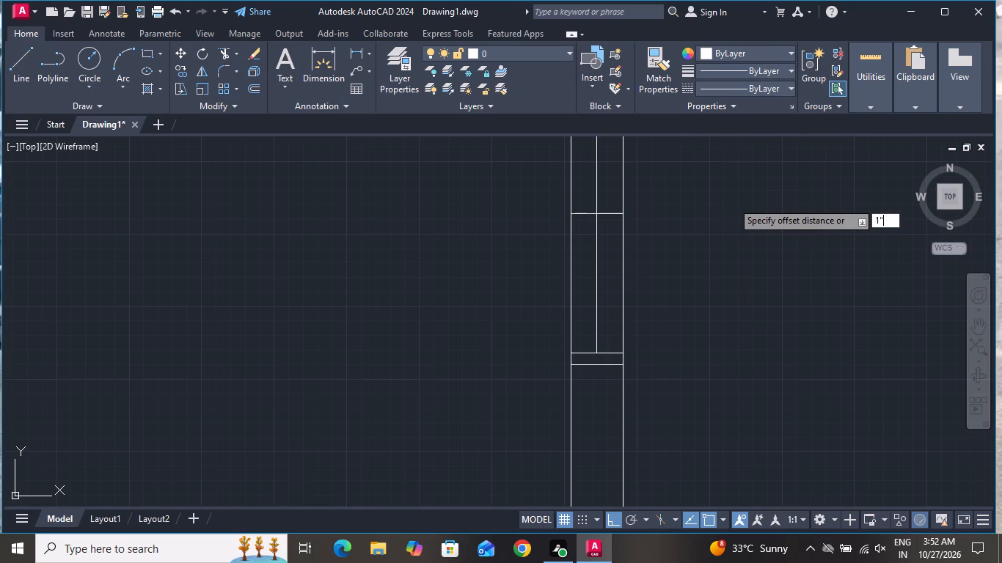
pyautogui.press('Return')
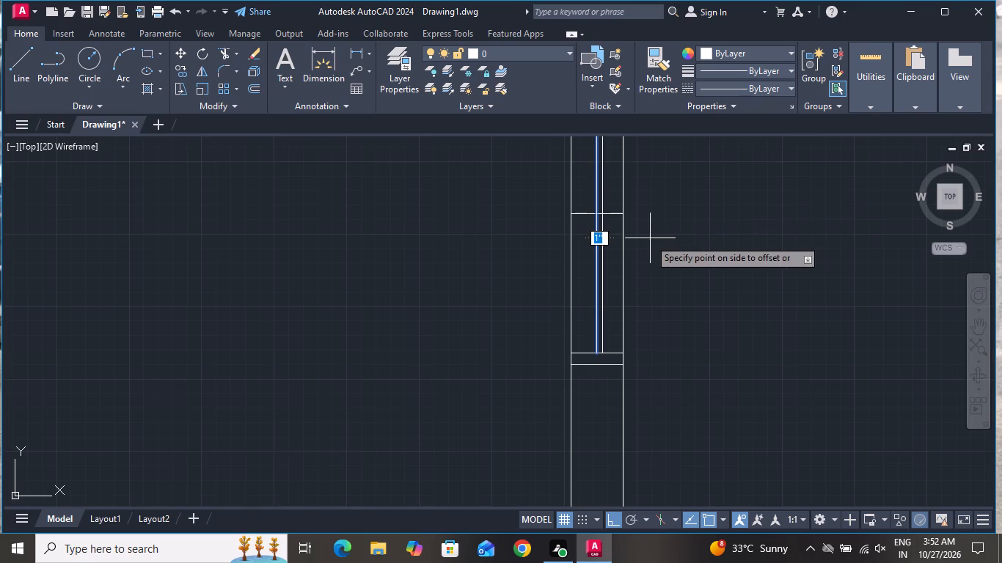
pyautogui.scroll(1, 637, 249)
pyautogui.click(606, 268)
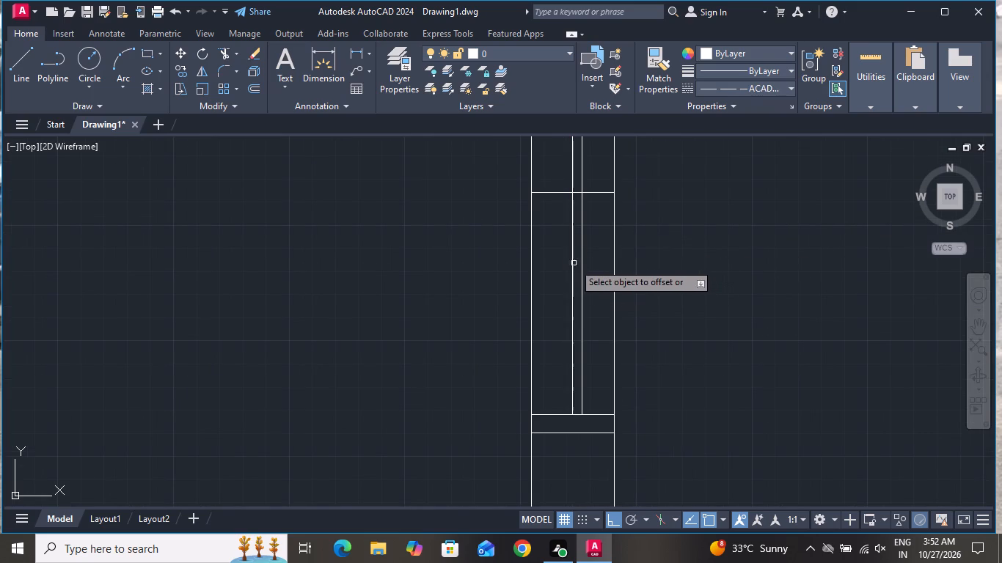
pyautogui.click(570, 255)
pyautogui.click(557, 264)
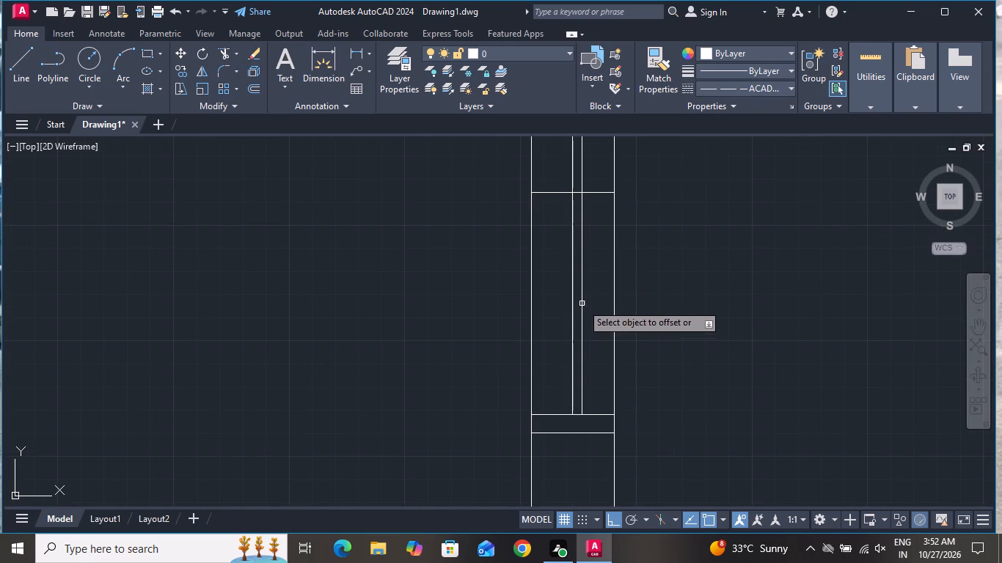
pyautogui.click(574, 307)
pyautogui.click(557, 314)
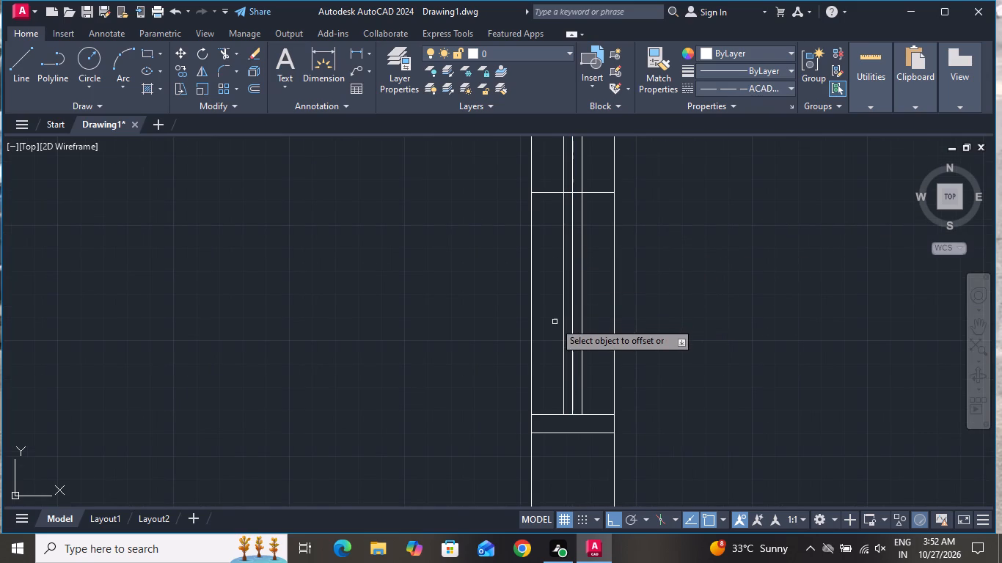
pyautogui.rightClick(555, 325)
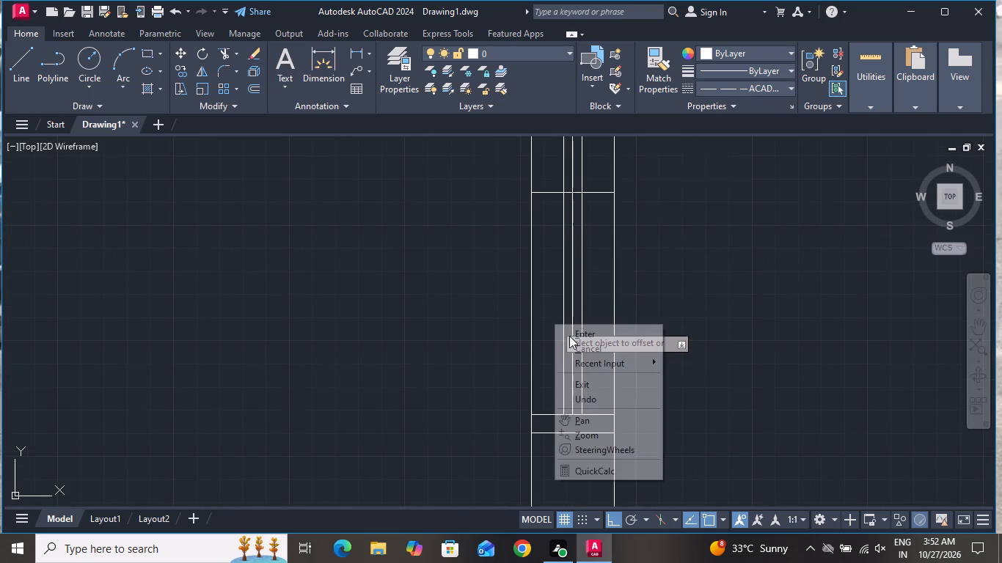
pyautogui.click(573, 345)
# Delete the window's central vertical line and the horizontal line crossing its middle.
pyautogui.scroll(4, 566, 185)
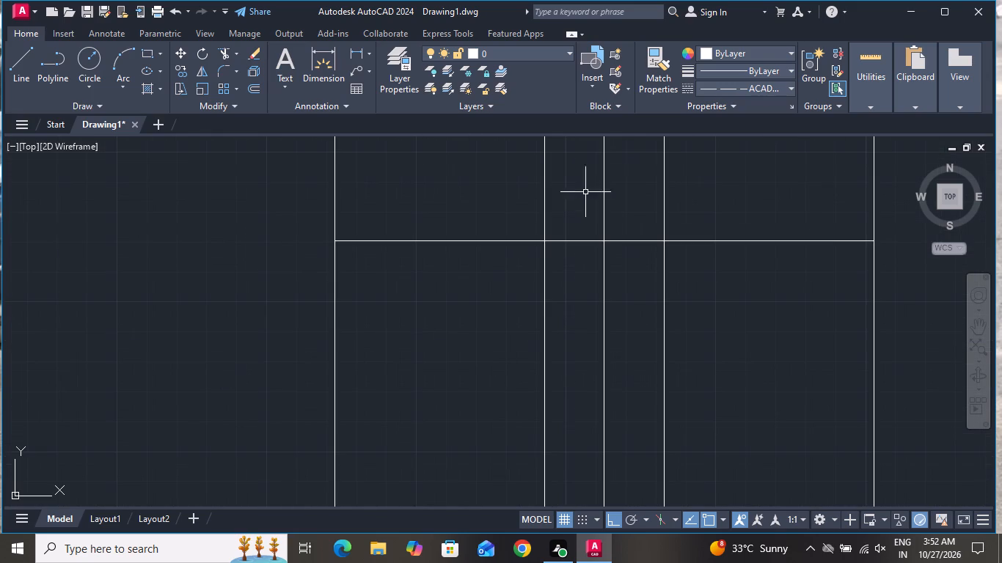
pyautogui.click(625, 201)
pyautogui.click(581, 255)
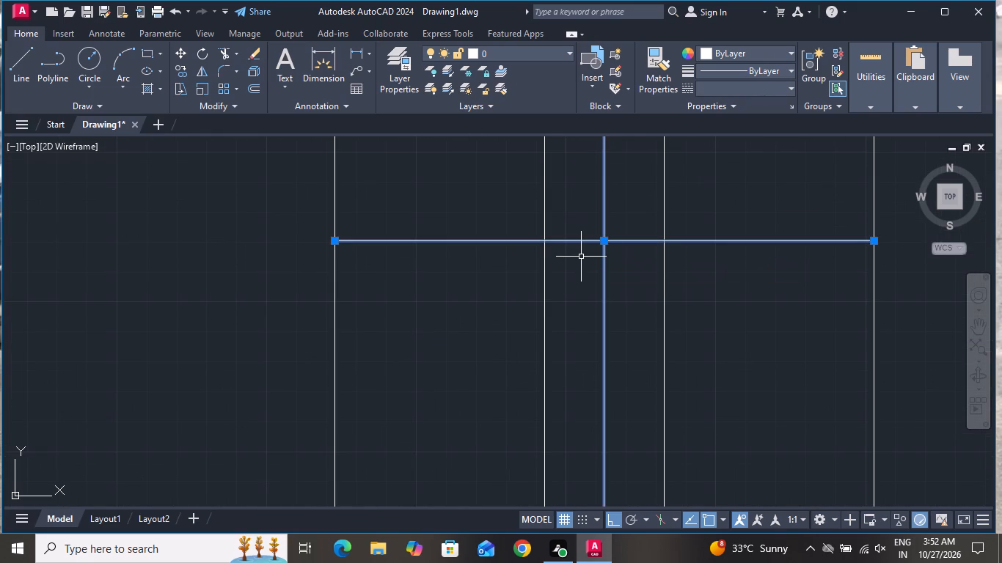
pyautogui.press('Delete')
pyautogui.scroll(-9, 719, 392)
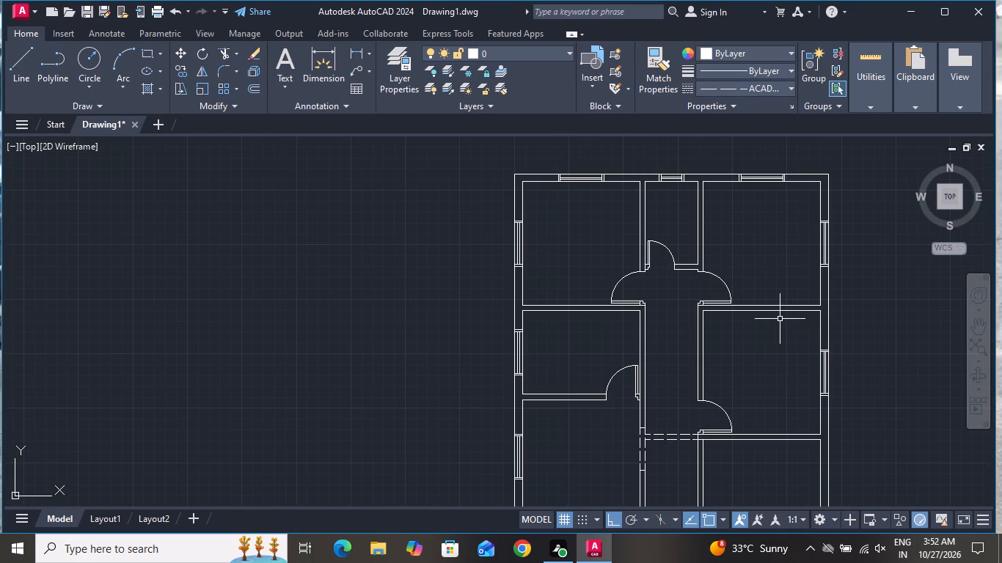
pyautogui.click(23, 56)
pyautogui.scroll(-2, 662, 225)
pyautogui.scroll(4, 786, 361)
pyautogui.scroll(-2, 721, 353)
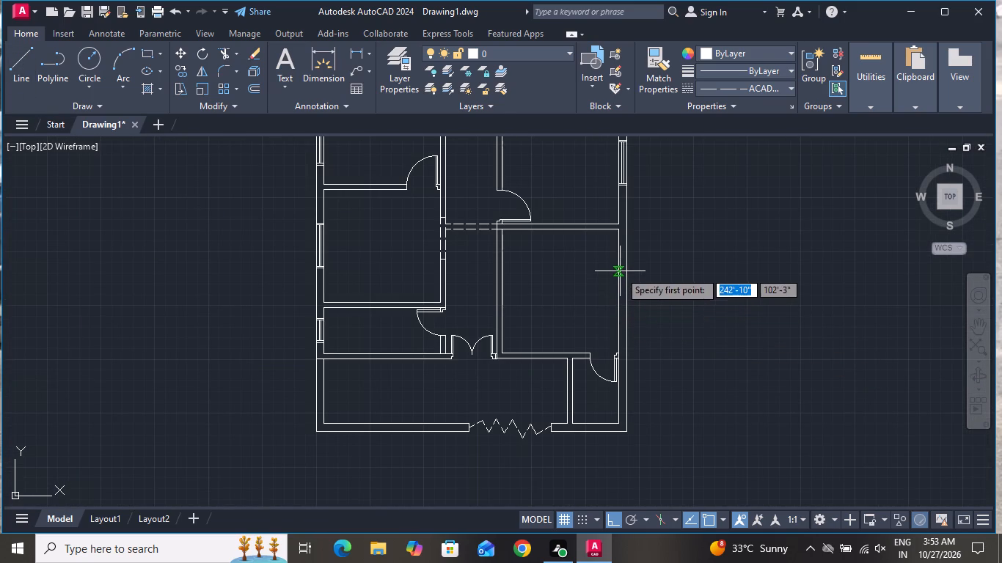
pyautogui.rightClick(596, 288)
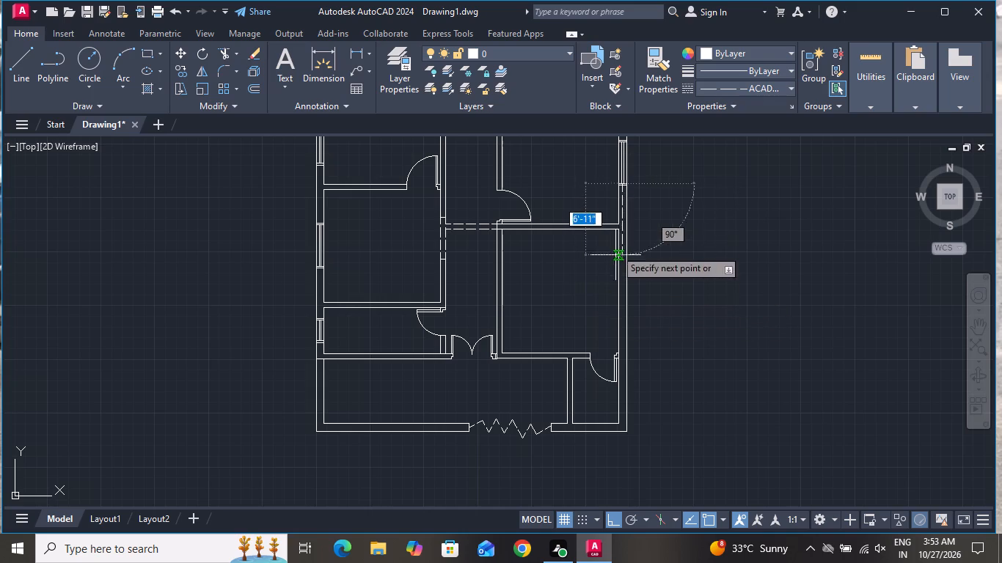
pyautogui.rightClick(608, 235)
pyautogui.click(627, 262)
# Draw a horizontal line about 9" long across the outer side wall, from the upper corner of the lower room's door jamb to the outer wall line.
pyautogui.click(6, 67)
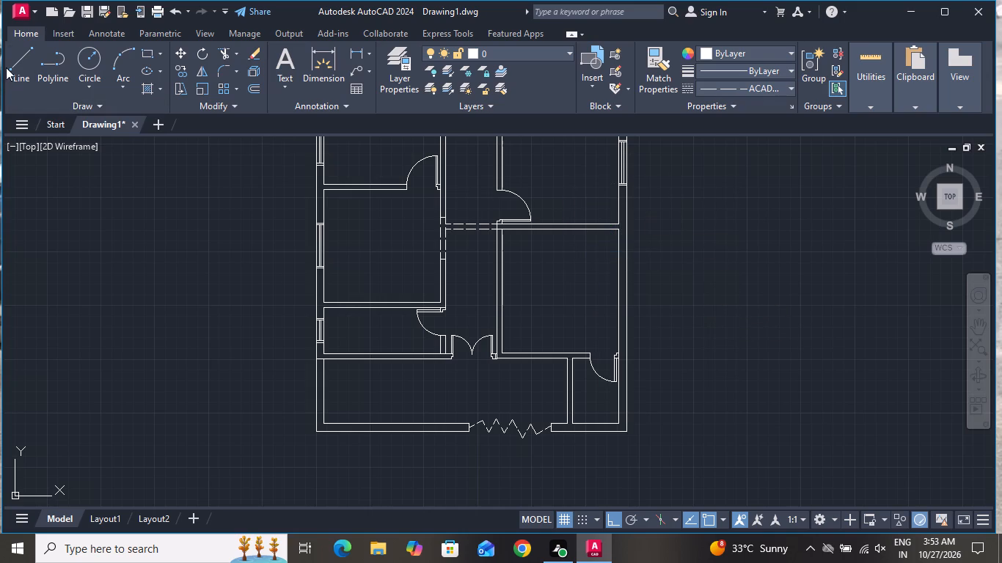
pyautogui.scroll(3, 621, 350)
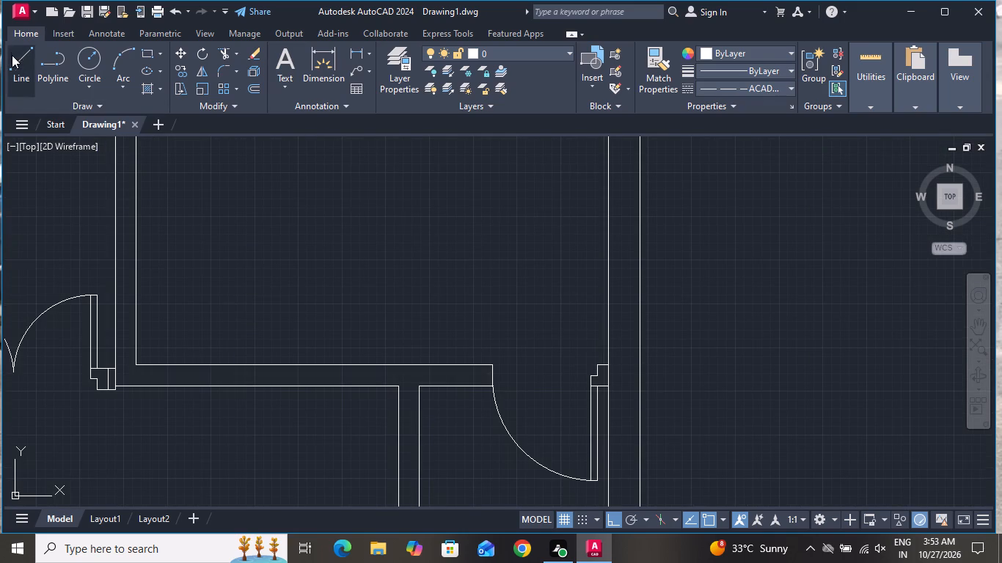
pyautogui.click(18, 62)
pyautogui.scroll(2, 605, 435)
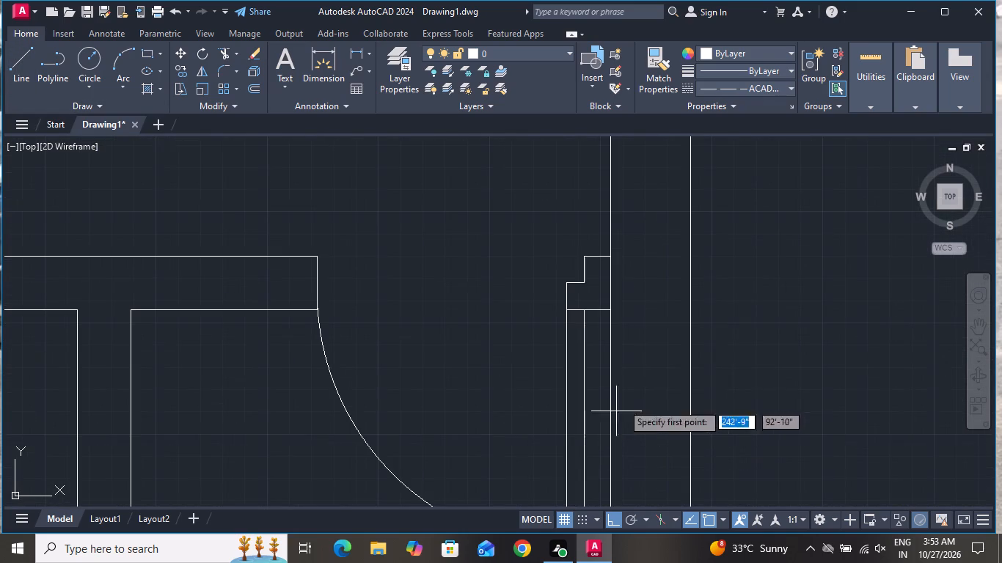
pyautogui.click(609, 253)
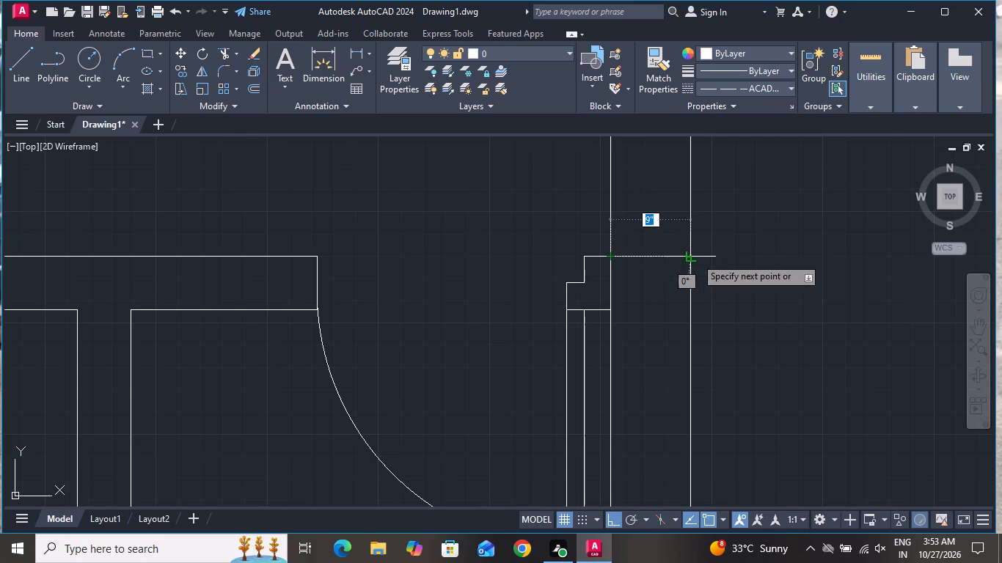
pyautogui.click(695, 256)
pyautogui.rightClick(695, 262)
pyautogui.moveTo(714, 291); pyautogui.dragTo(714, 298)
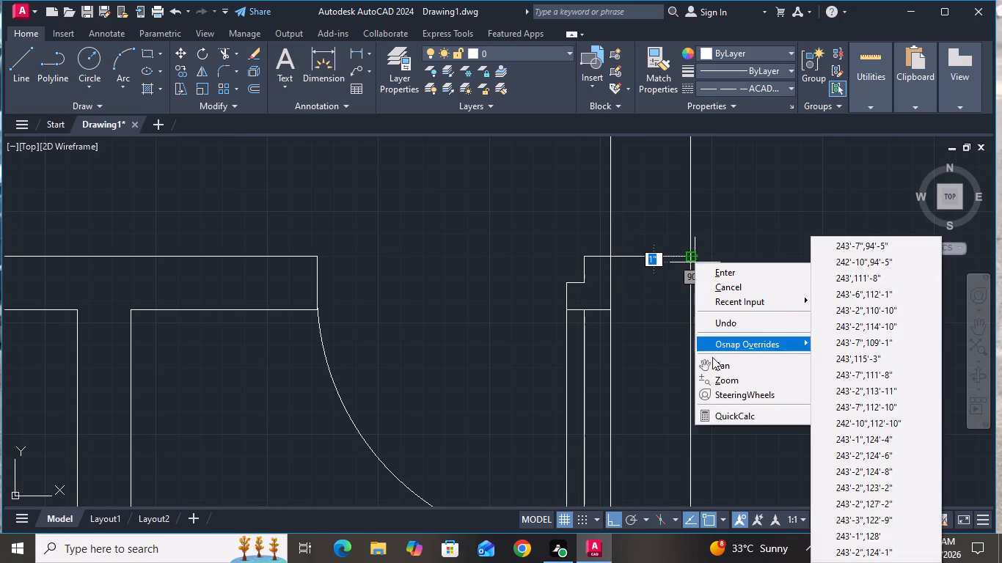
pyautogui.scroll(-2, 712, 361)
pyautogui.click(742, 284)
pyautogui.scroll(-1, 769, 343)
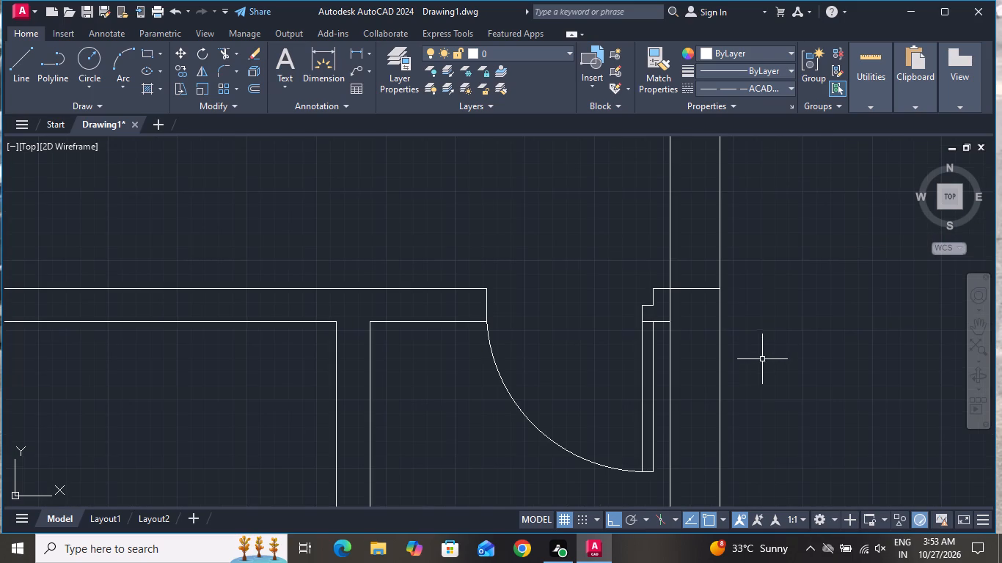
# Draw a second horizontal line across the outer side wall, from the lower edge of the door jamb at the inner wall line to the outer wall line.
pyautogui.scroll(-5, 762, 363)
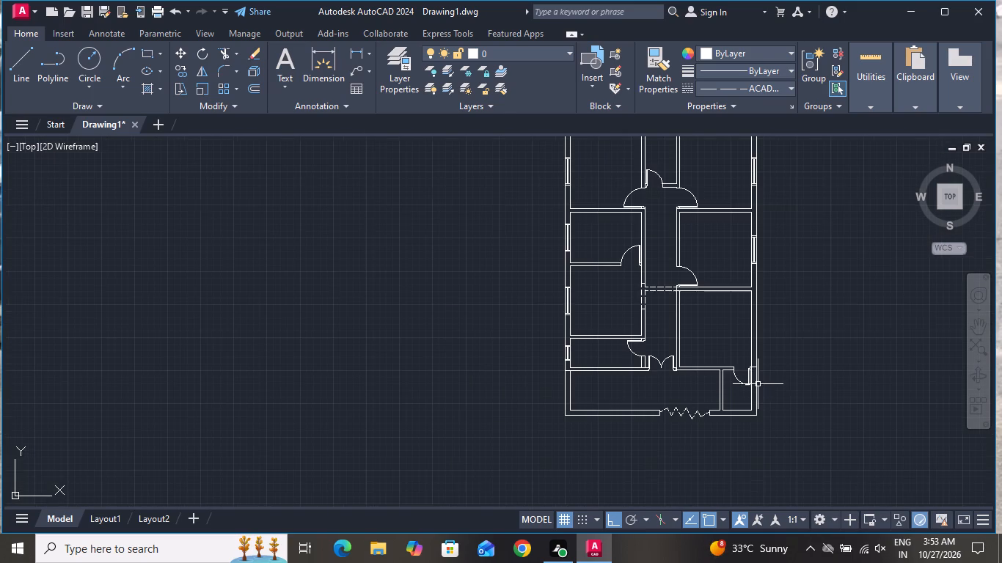
pyautogui.scroll(1, 821, 378)
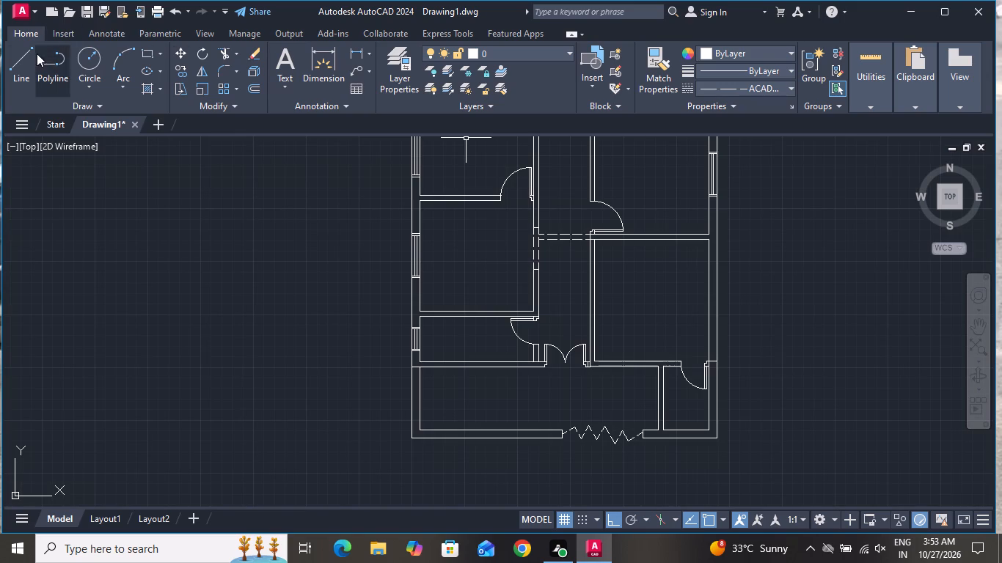
pyautogui.click(27, 44)
pyautogui.scroll(1, 725, 369)
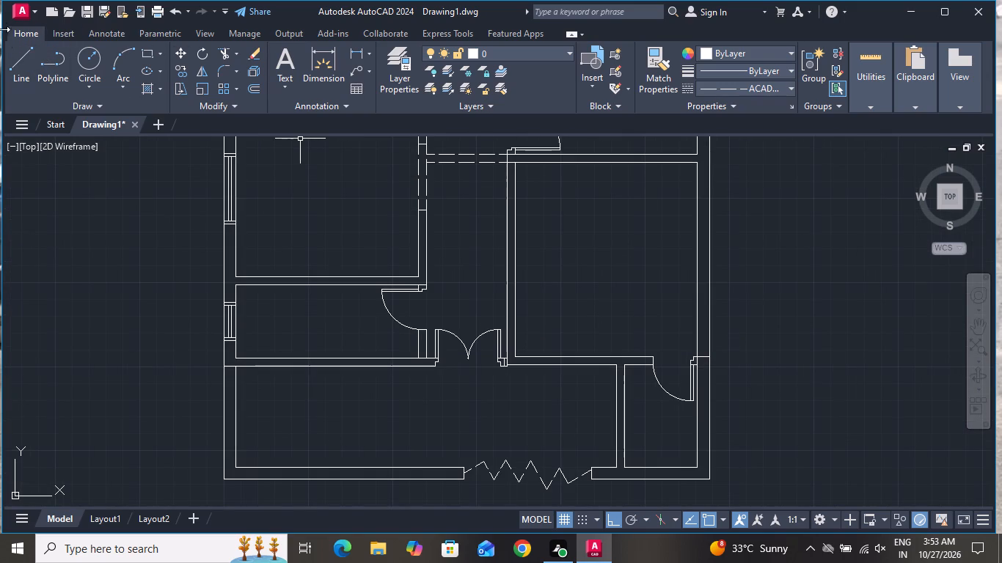
pyautogui.click(20, 75)
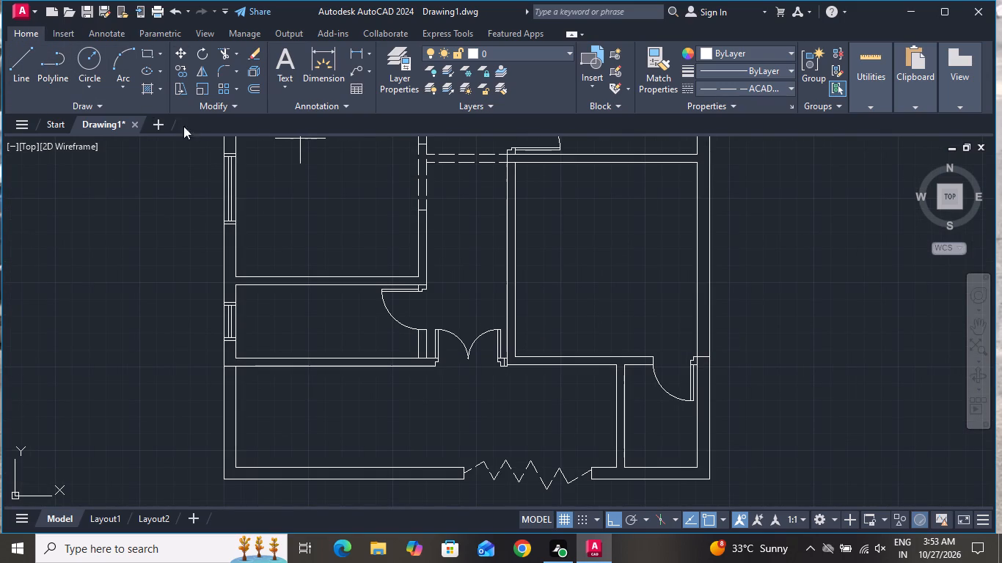
pyautogui.scroll(3, 710, 387)
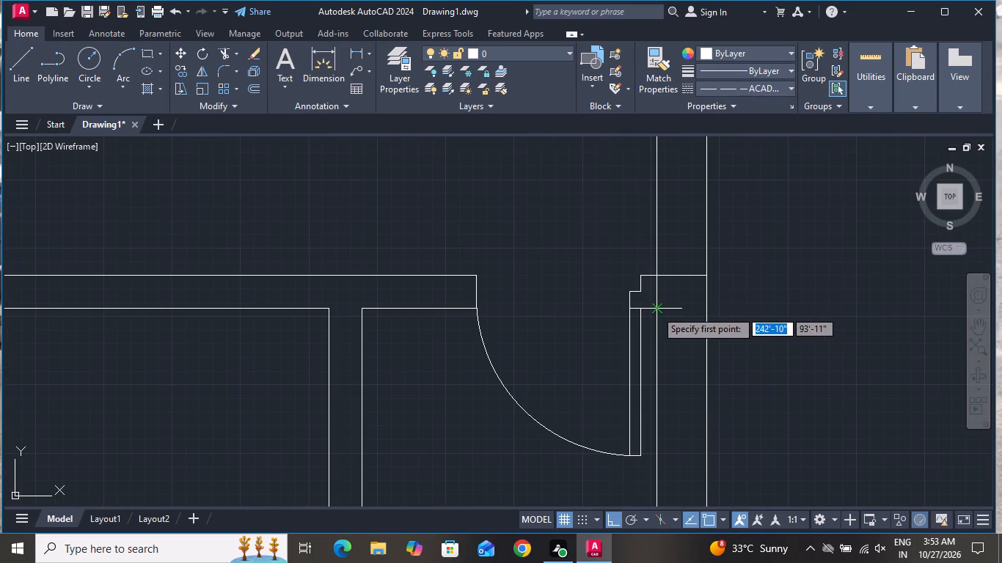
pyautogui.click(656, 310)
pyautogui.click(709, 311)
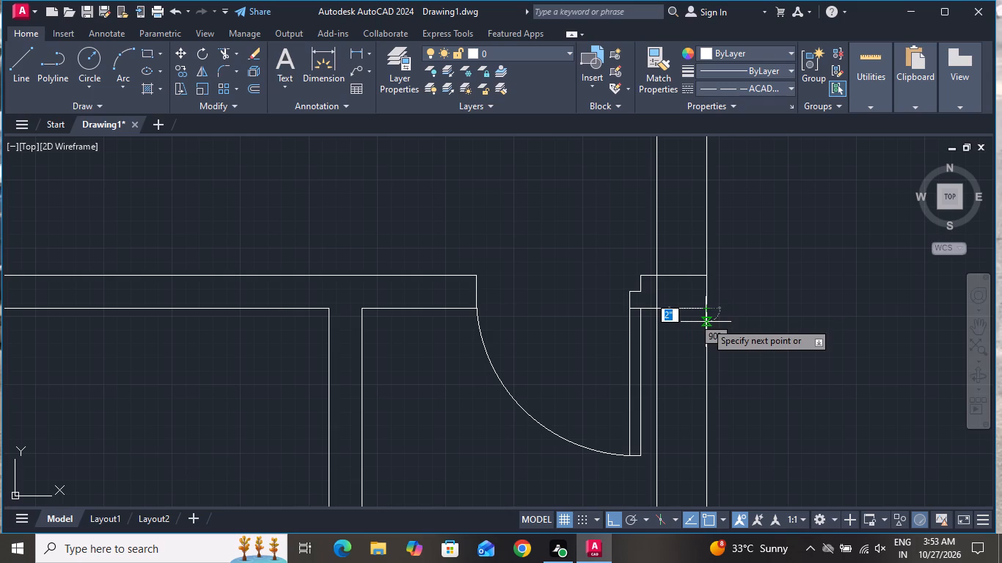
pyautogui.rightClick(716, 311)
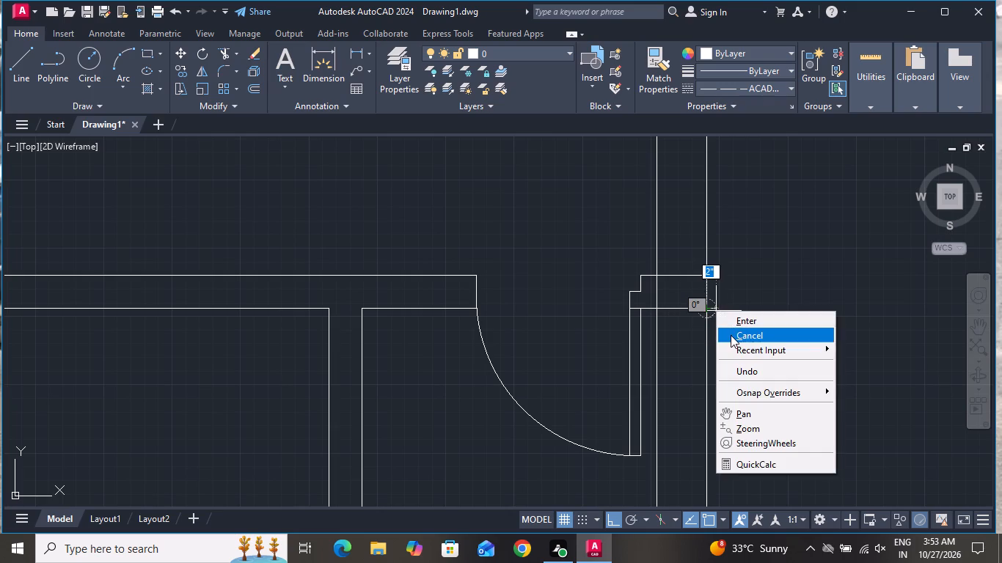
pyautogui.click(731, 335)
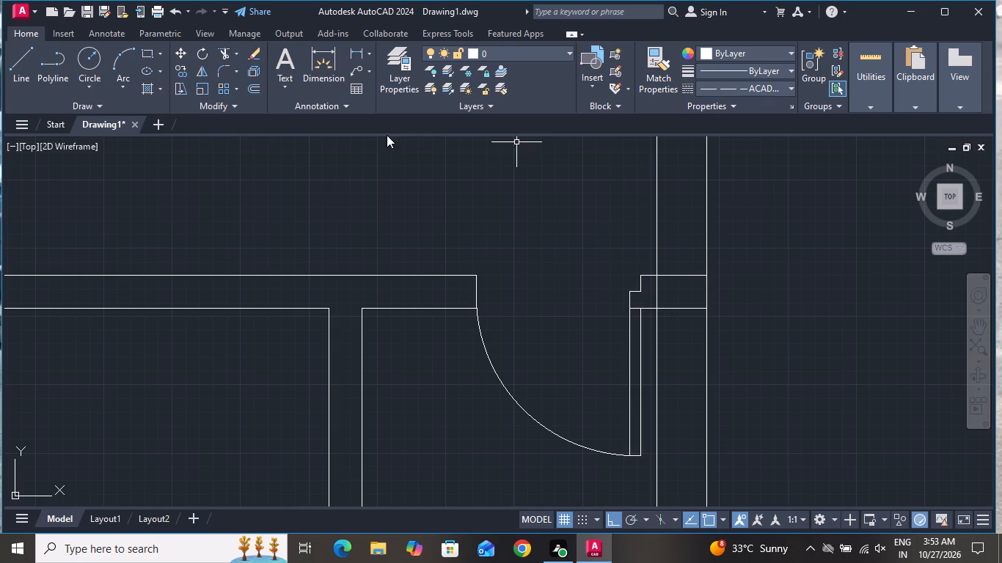
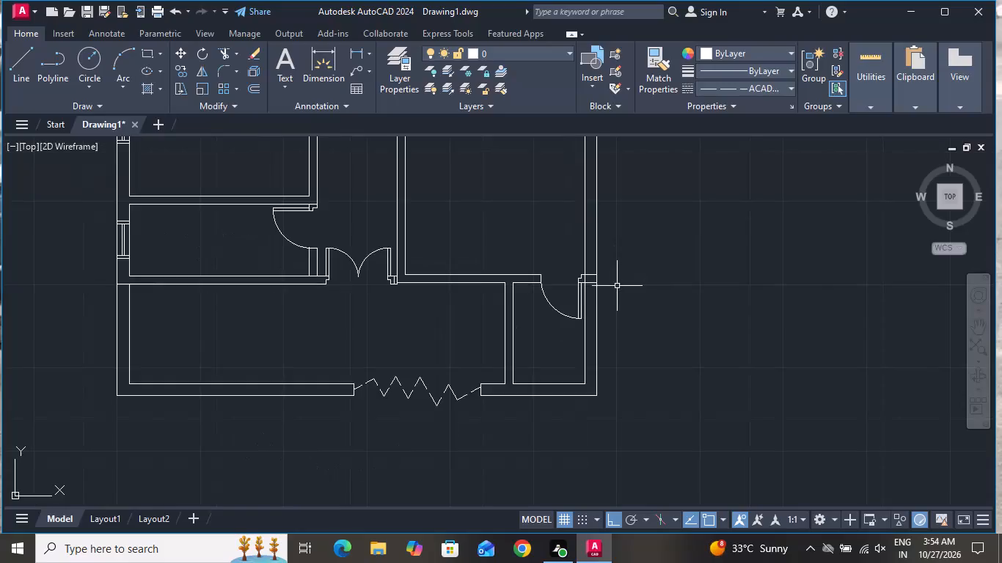
# Trim the inner wall line between the two horizontal lines beside the lower room's door jamb.
pyautogui.scroll(-1, 618, 290)
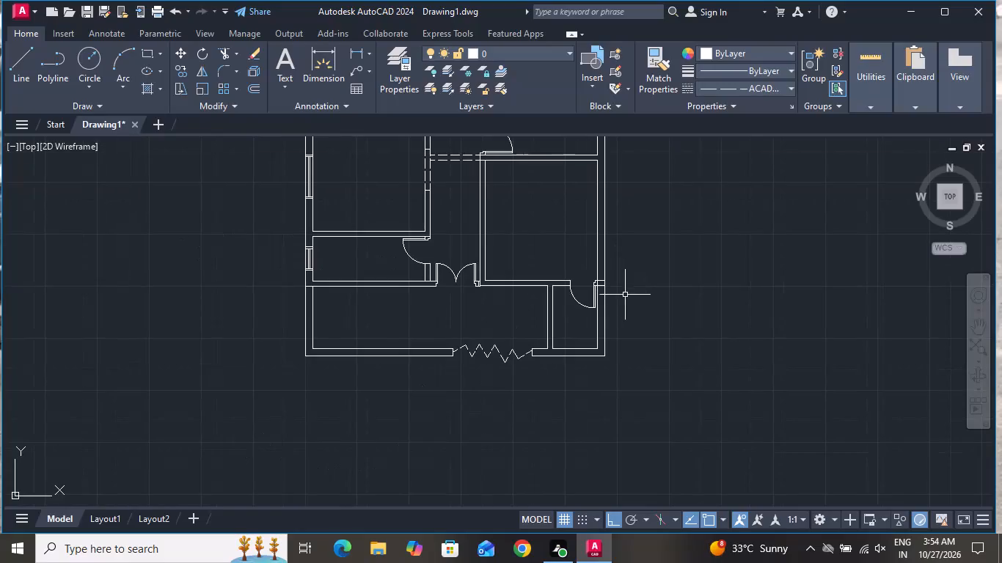
pyautogui.scroll(3, 590, 251)
pyautogui.scroll(1, 634, 321)
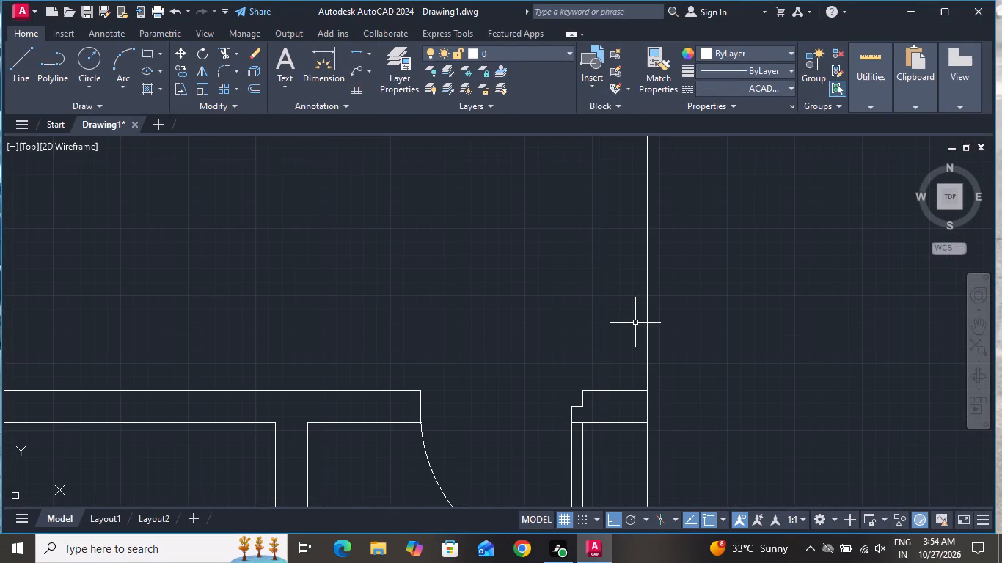
pyautogui.click(222, 53)
pyautogui.scroll(1, 222, 53)
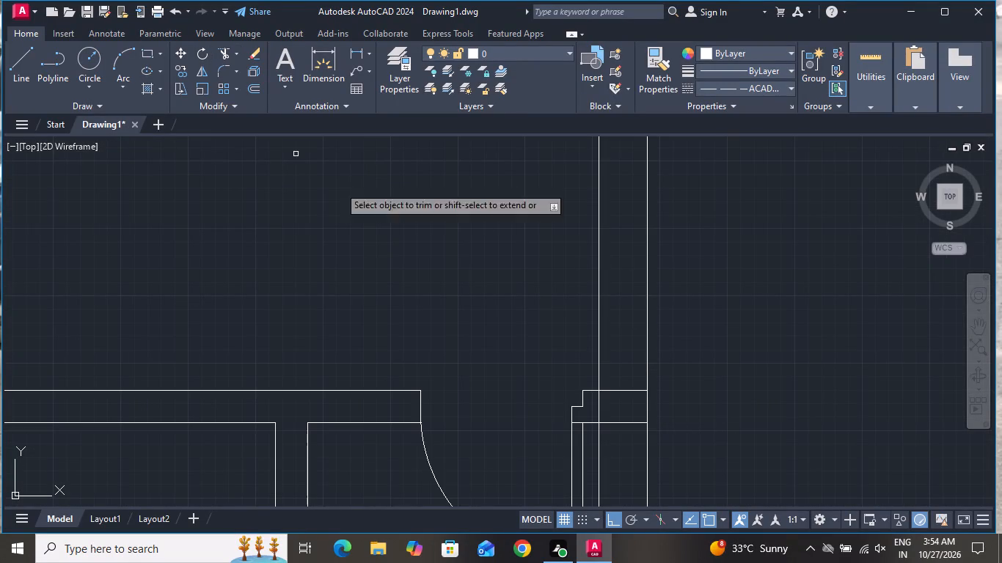
pyautogui.click(596, 408)
pyautogui.click(615, 404)
pyautogui.scroll(-2, 615, 423)
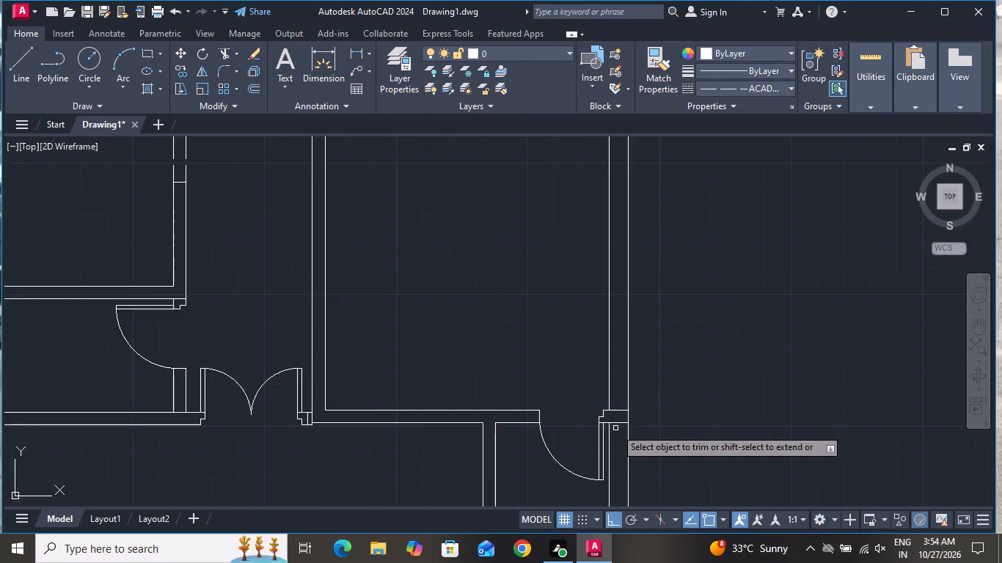
pyautogui.scroll(-1, 615, 428)
pyautogui.rightClick(582, 309)
pyautogui.click(601, 338)
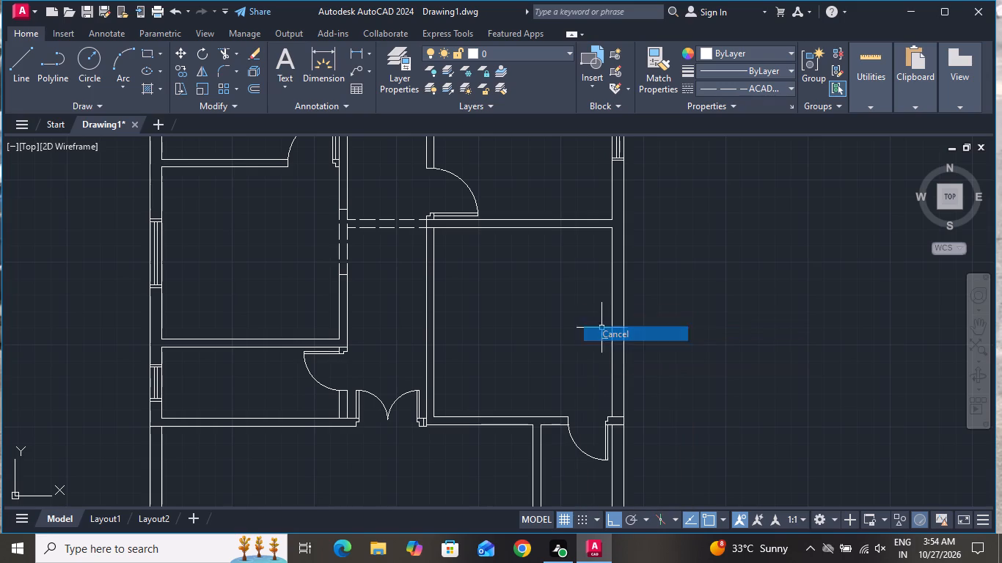
# Draw a horizontal line across the outer side wall at the midpoint of the inner wall line, in the room above the door.
pyautogui.click(18, 62)
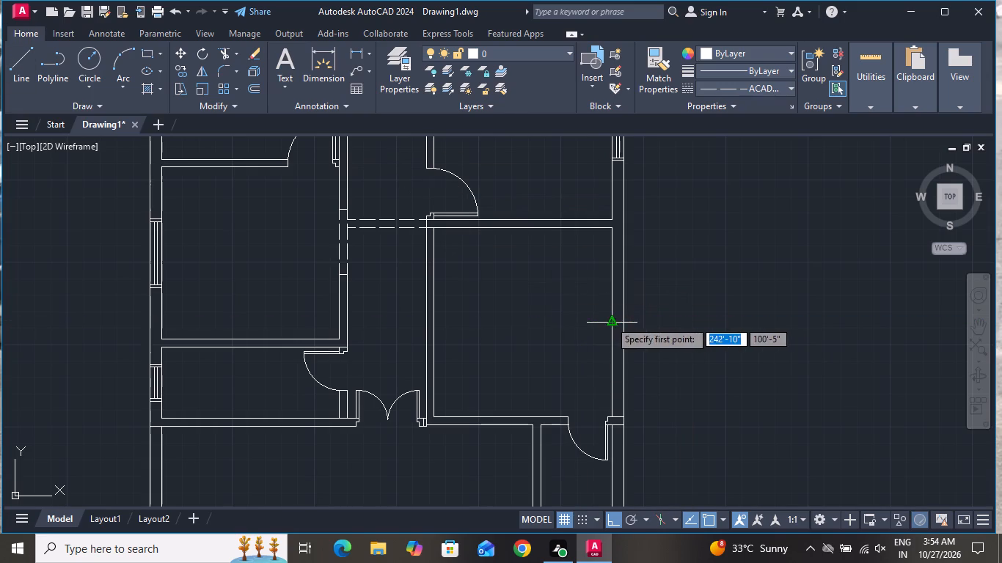
pyautogui.click(610, 320)
pyautogui.click(620, 319)
pyautogui.rightClick(622, 320)
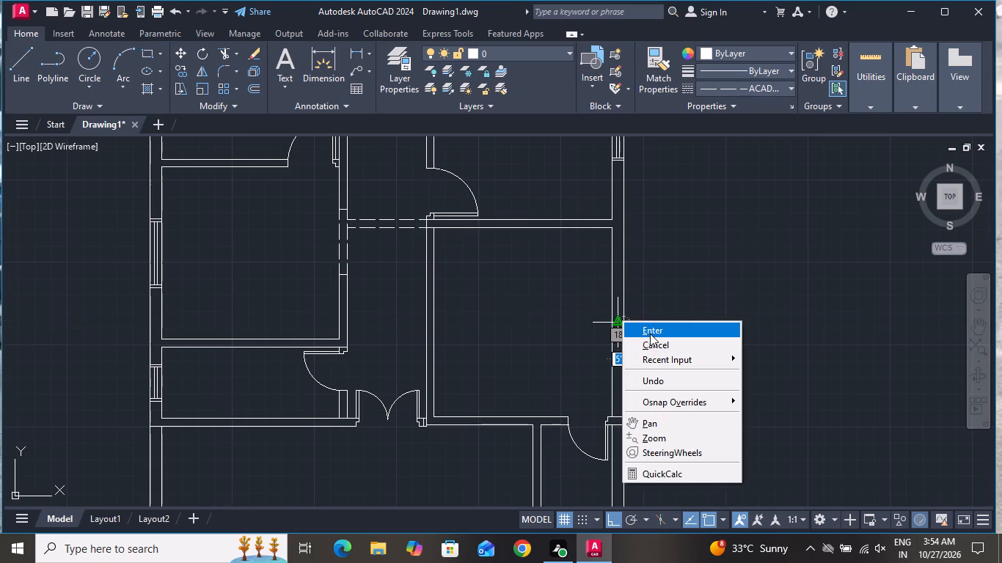
pyautogui.click(650, 334)
# Offset the horizontal line across the wall 2' upward and 2' downward to mark the window opening.
pyautogui.press('o')
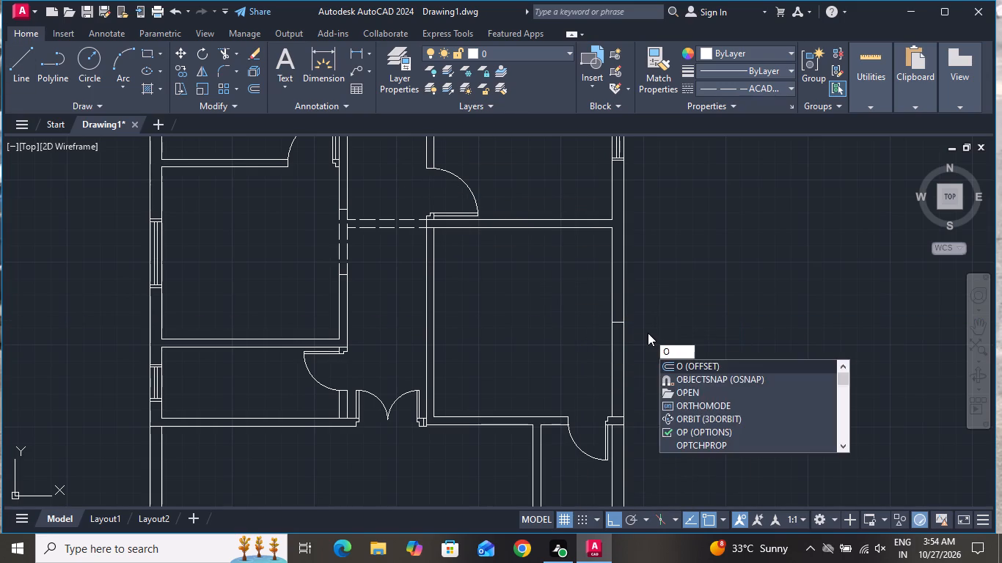
pyautogui.press('space')
pyautogui.press('2')
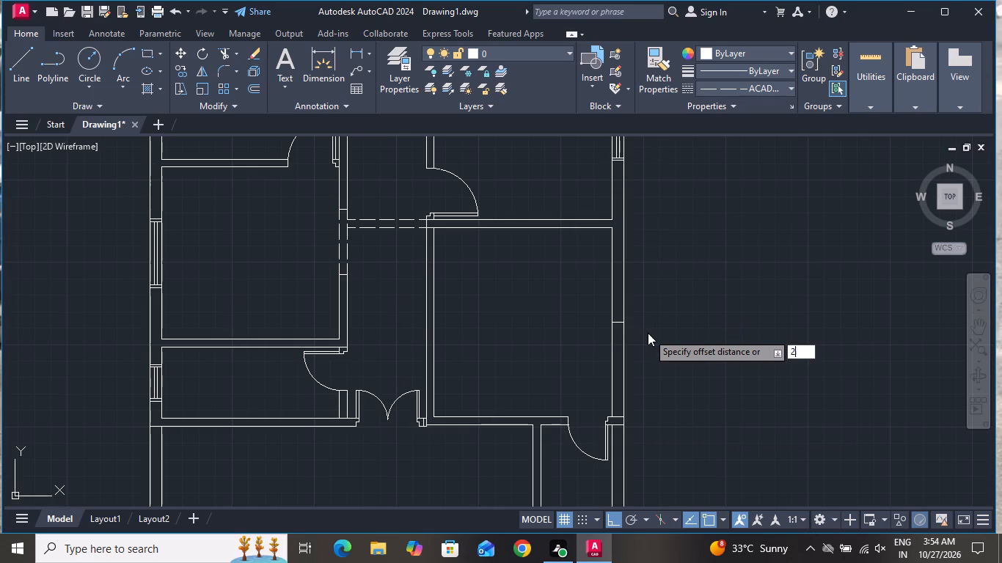
pyautogui.press("'")
pyautogui.press('Return')
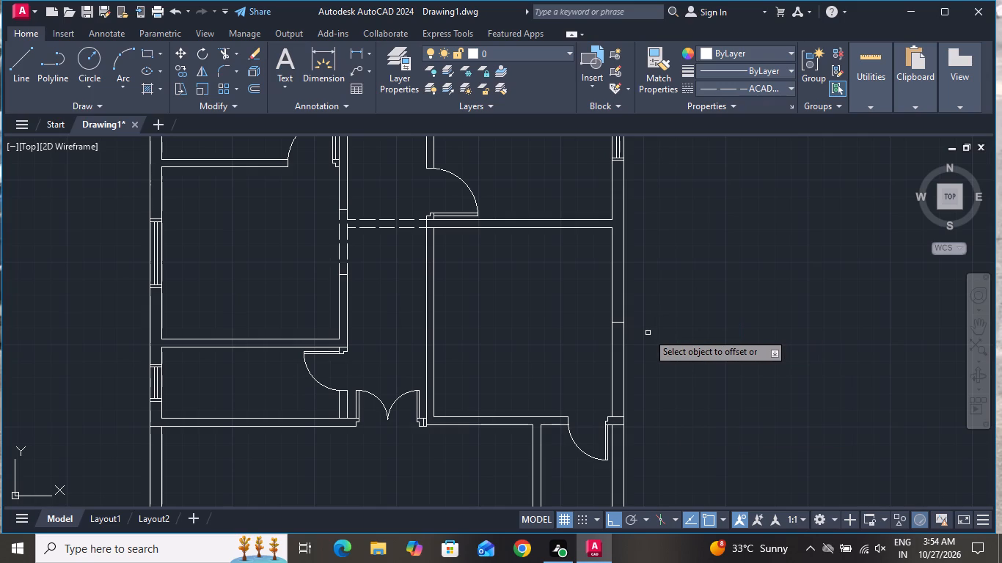
pyautogui.scroll(2, 632, 328)
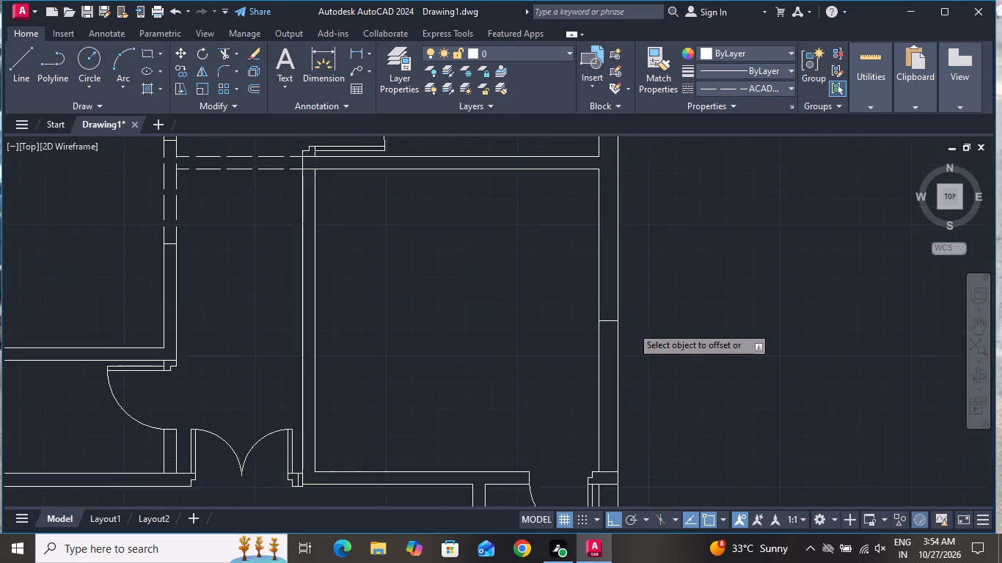
pyautogui.scroll(1, 632, 326)
pyautogui.click(571, 314)
pyautogui.click(569, 282)
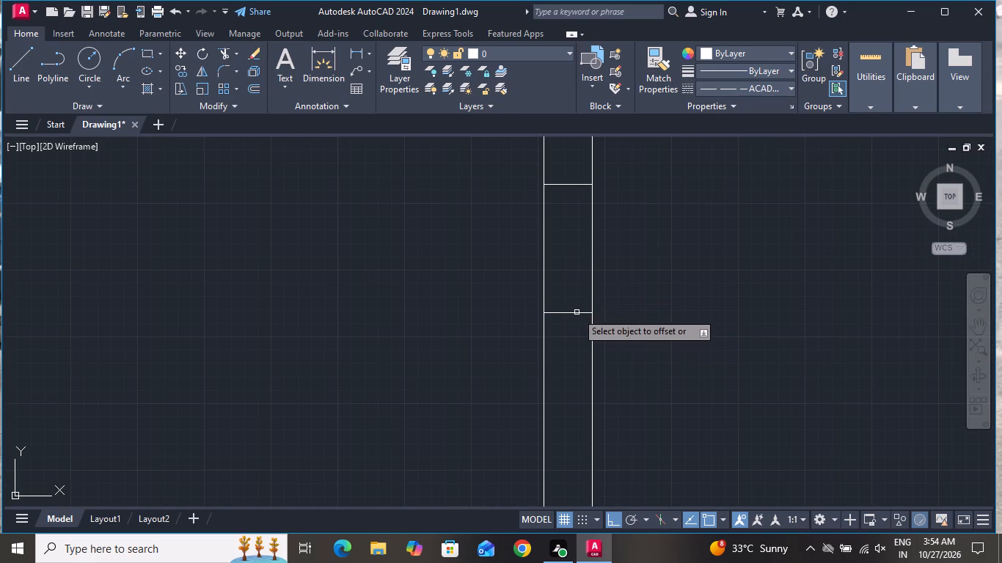
pyautogui.click(577, 312)
pyautogui.click(571, 361)
pyautogui.rightClick(623, 292)
pyautogui.click(641, 314)
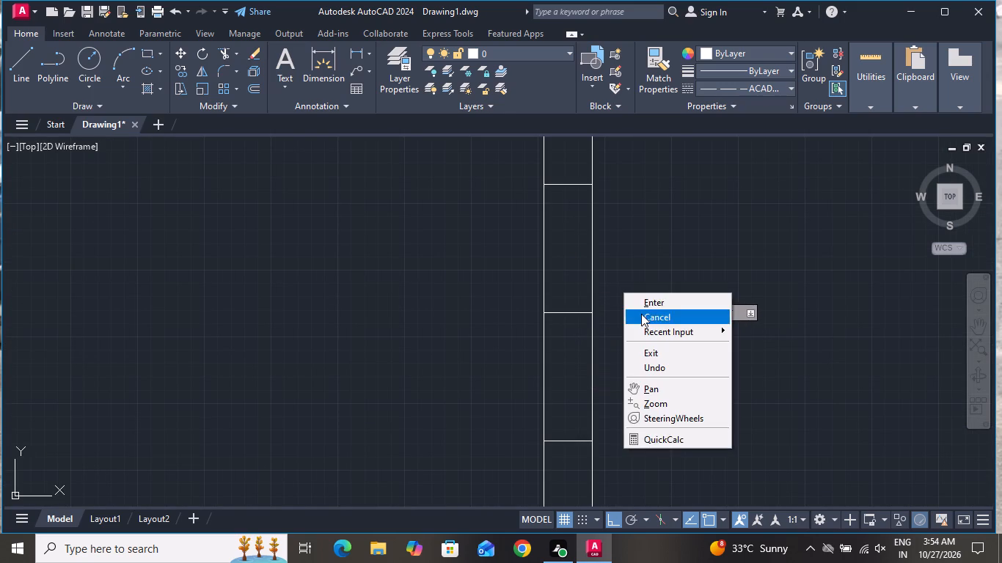
# Offset the window opening's upper and lower lines 2" outward, away from the opening.
pyautogui.write('o')
pyautogui.press('space')
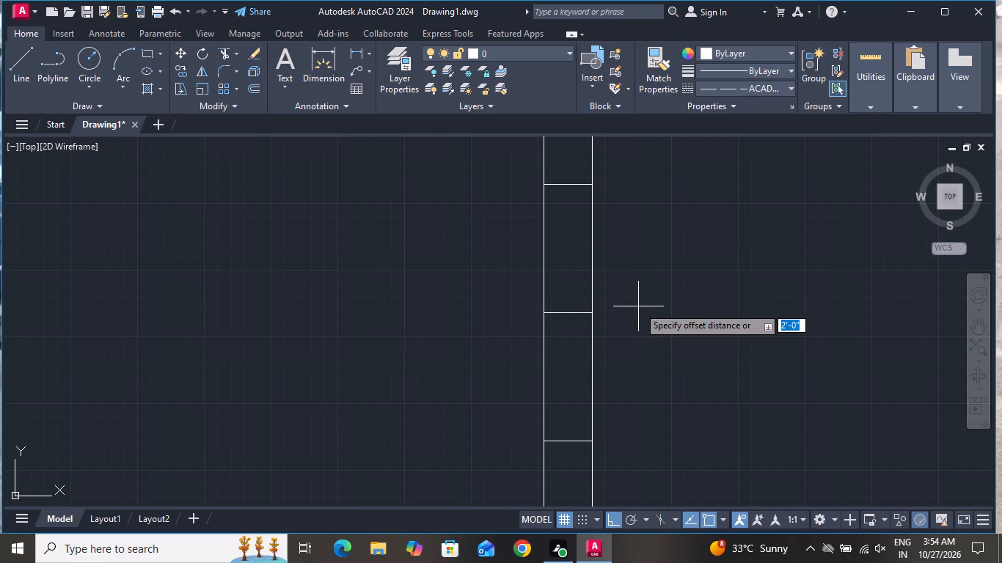
pyautogui.press('2')
pyautogui.hotkey('shift', '"')
pyautogui.press('Return')
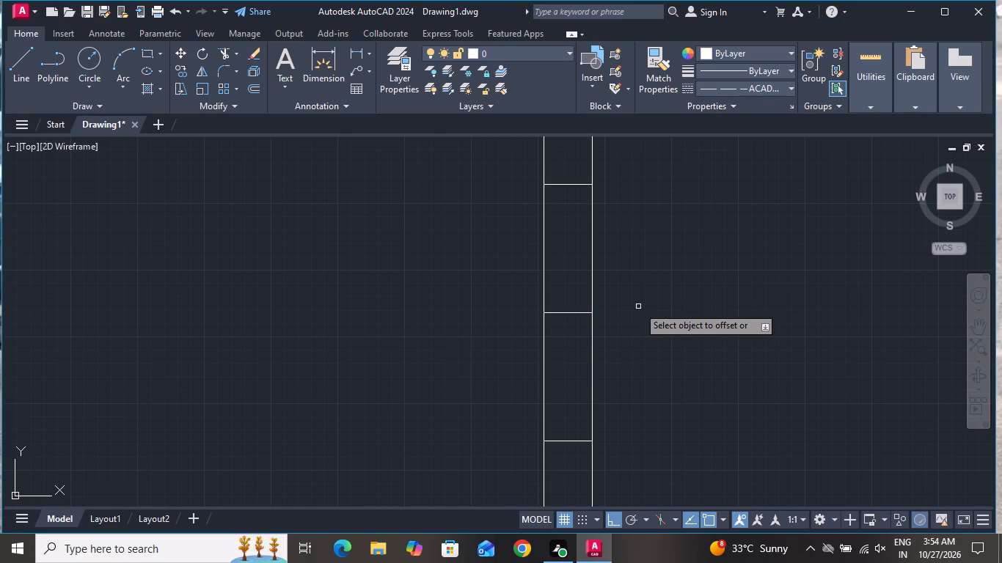
pyautogui.scroll(-3, 601, 323)
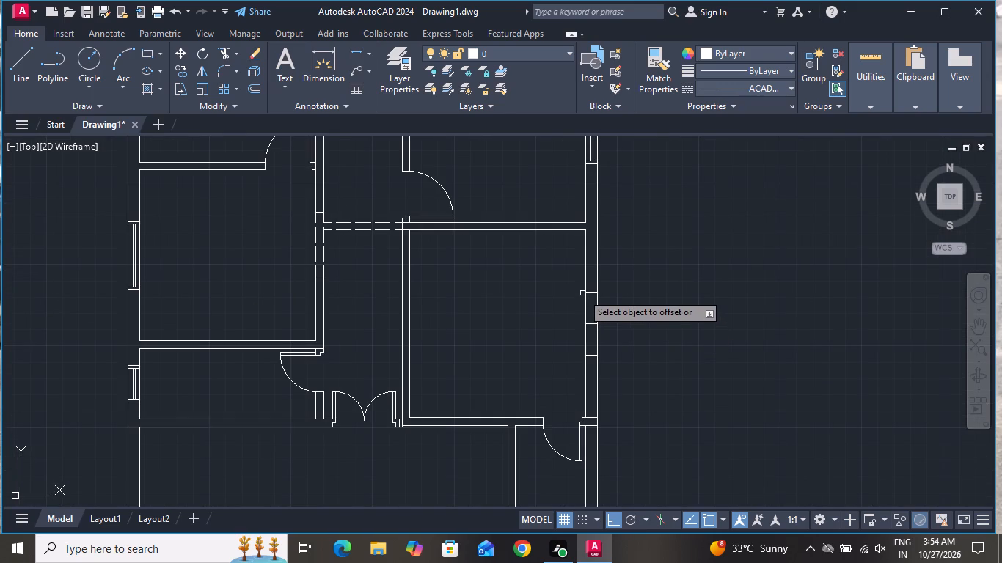
pyautogui.click(590, 294)
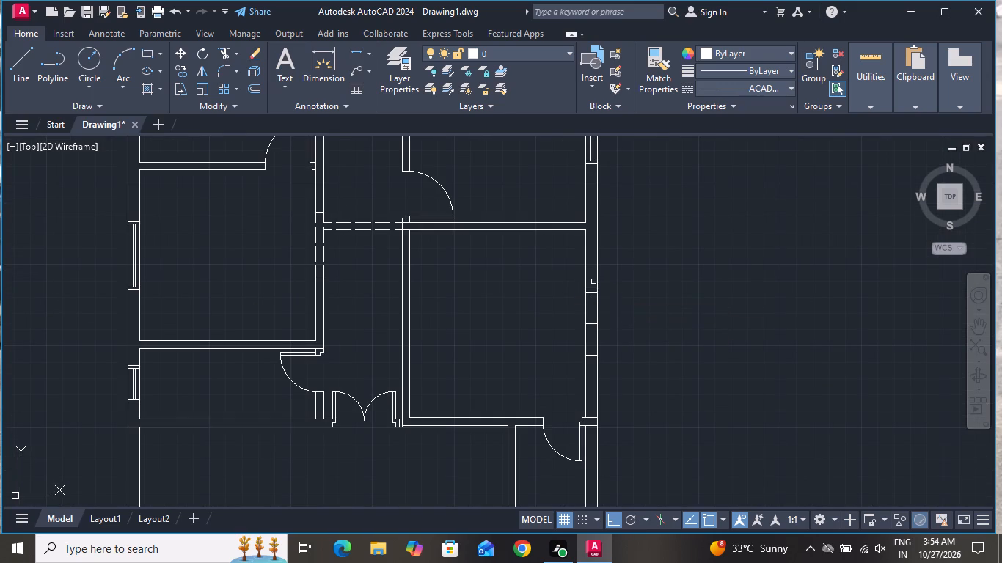
pyautogui.click(593, 281)
pyautogui.click(592, 356)
pyautogui.click(594, 394)
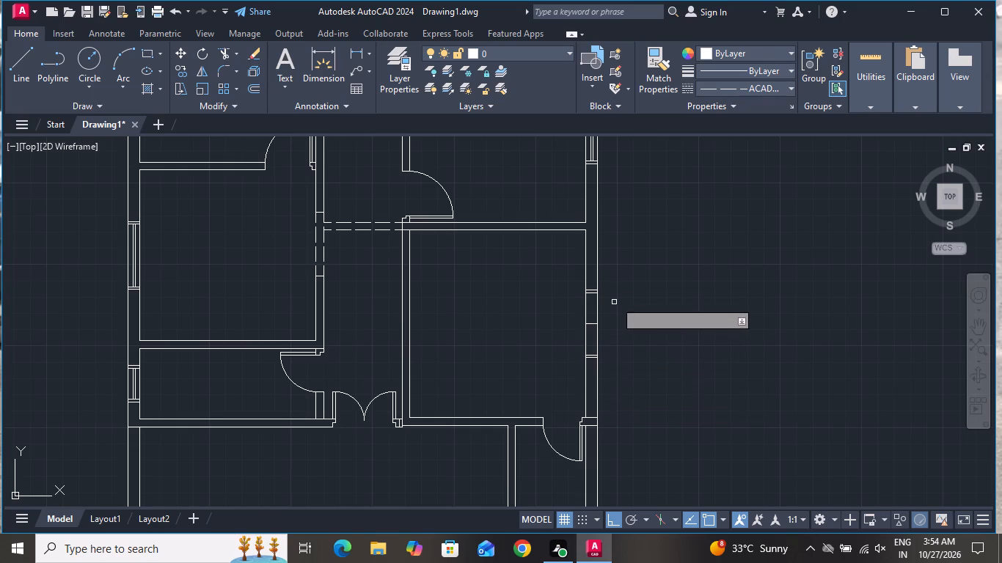
pyautogui.rightClick(616, 294)
pyautogui.click(626, 320)
# Draw a vertical line down the middle of the wall, between the midpoints of the opening's upper and lower inner lines.
pyautogui.click(10, 54)
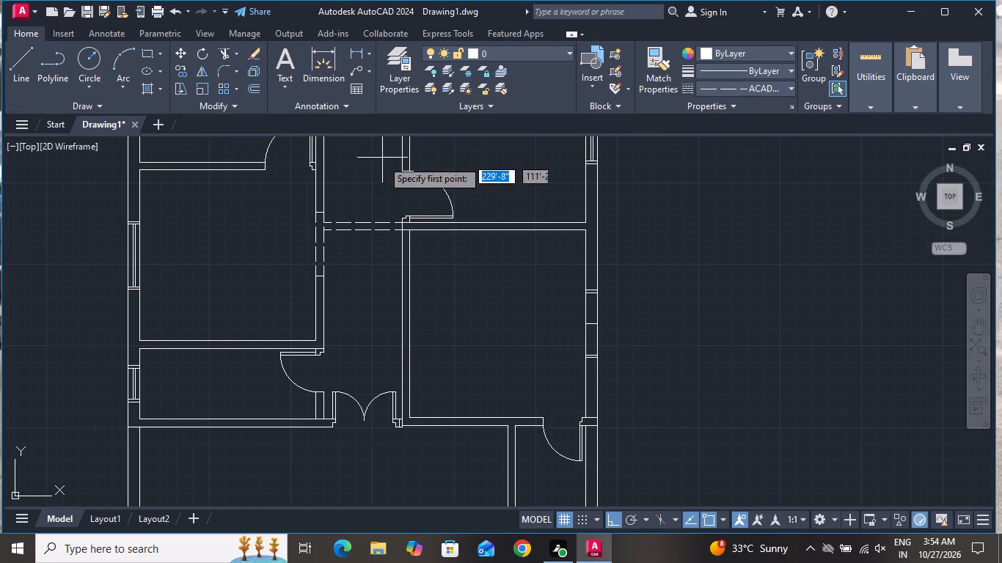
pyautogui.scroll(3, 588, 301)
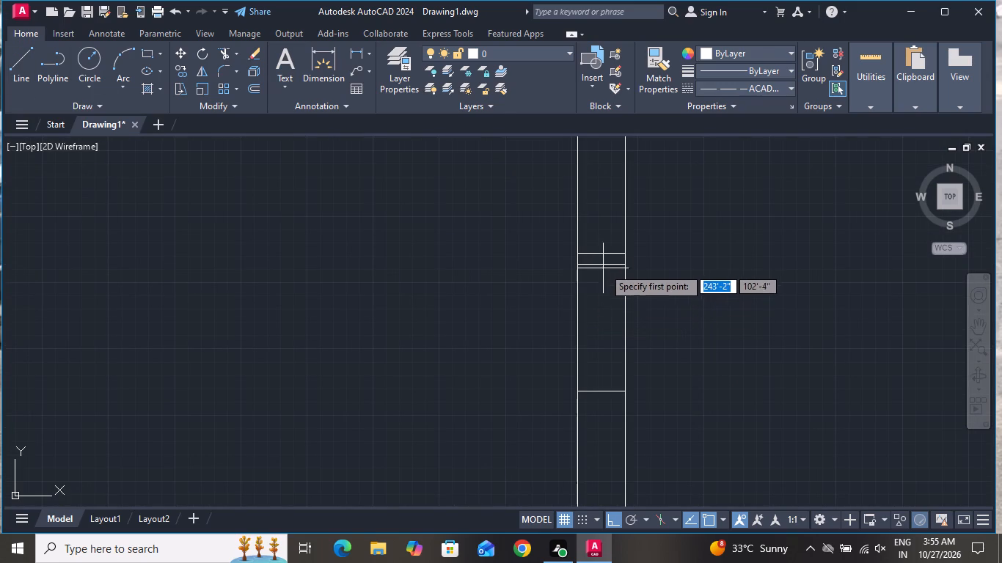
pyautogui.click(605, 266)
pyautogui.scroll(-3, 606, 312)
pyautogui.scroll(5, 612, 361)
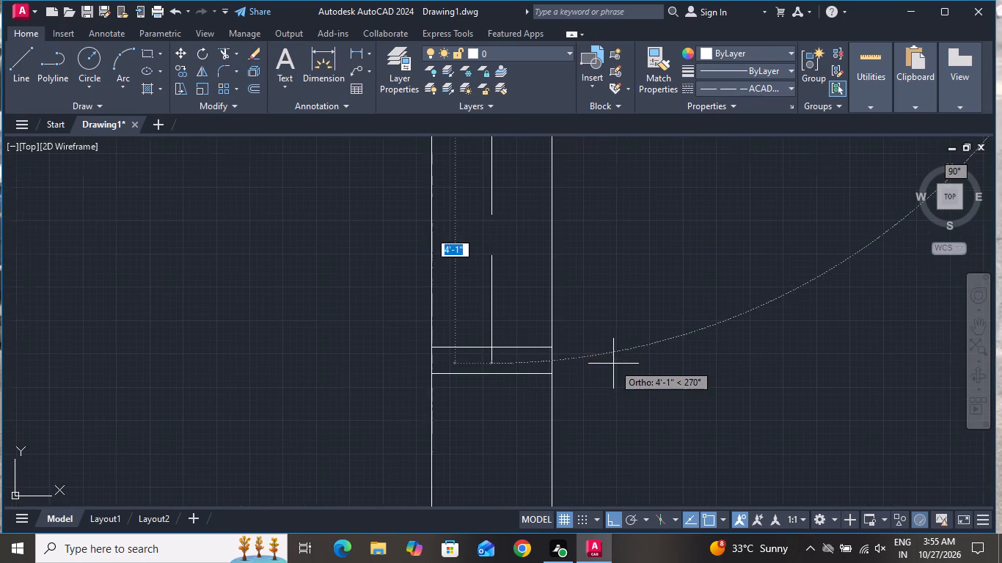
pyautogui.click(488, 345)
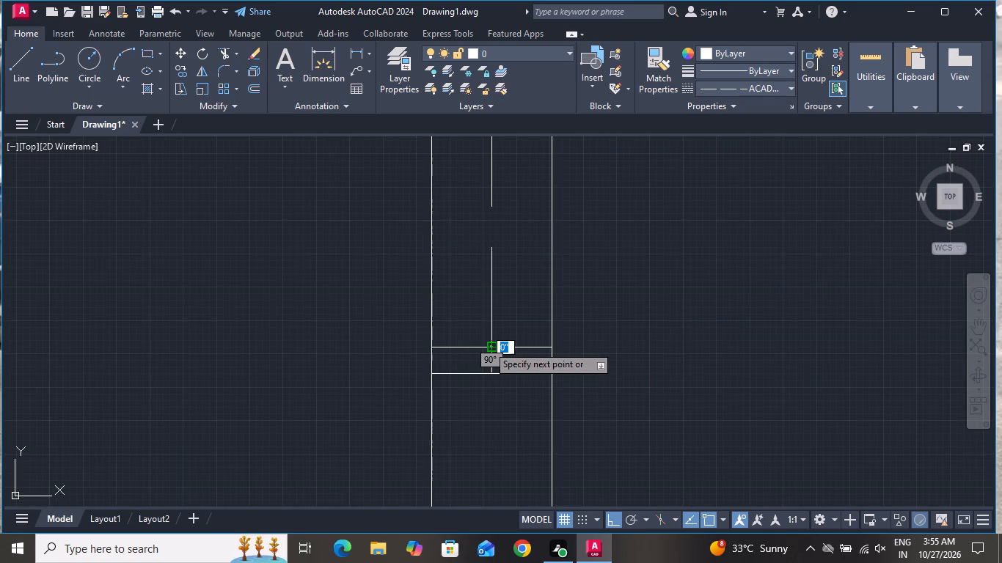
pyautogui.rightClick(488, 345)
pyautogui.click(513, 356)
pyautogui.scroll(-2, 518, 359)
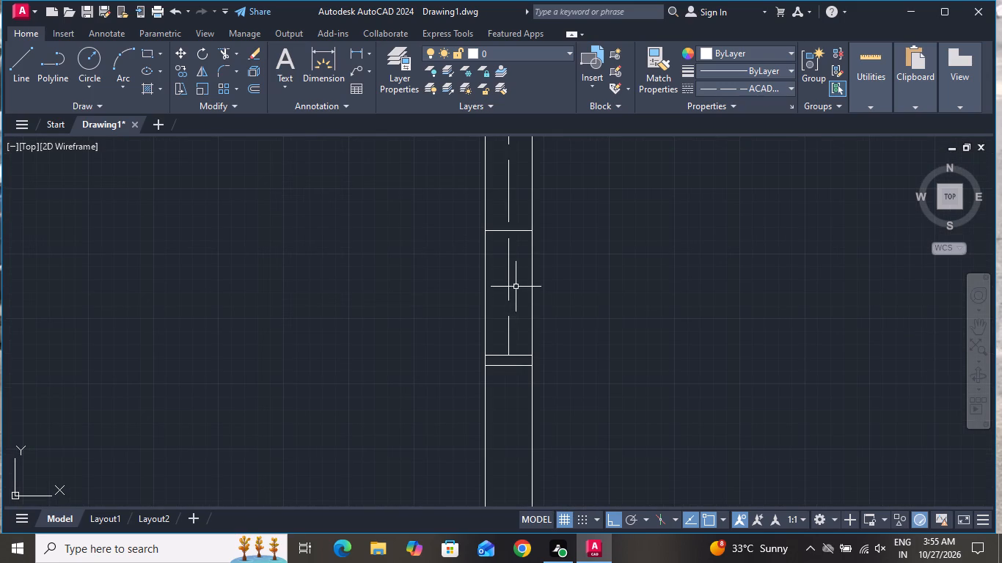
# Set the linetype of the window's central vertical line to ByBlock.
pyautogui.click(516, 285)
pyautogui.click(502, 301)
pyautogui.click(712, 89)
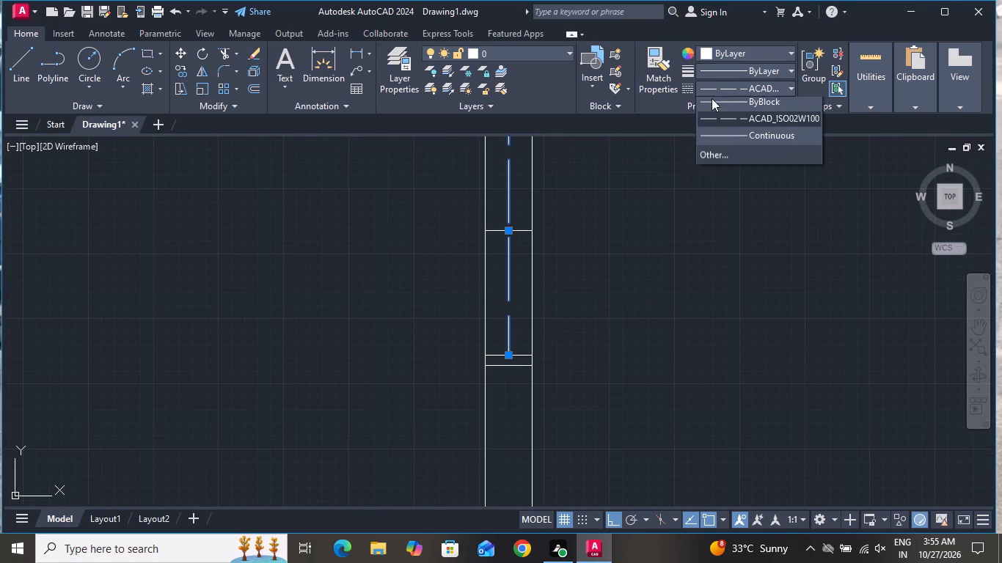
pyautogui.click(711, 119)
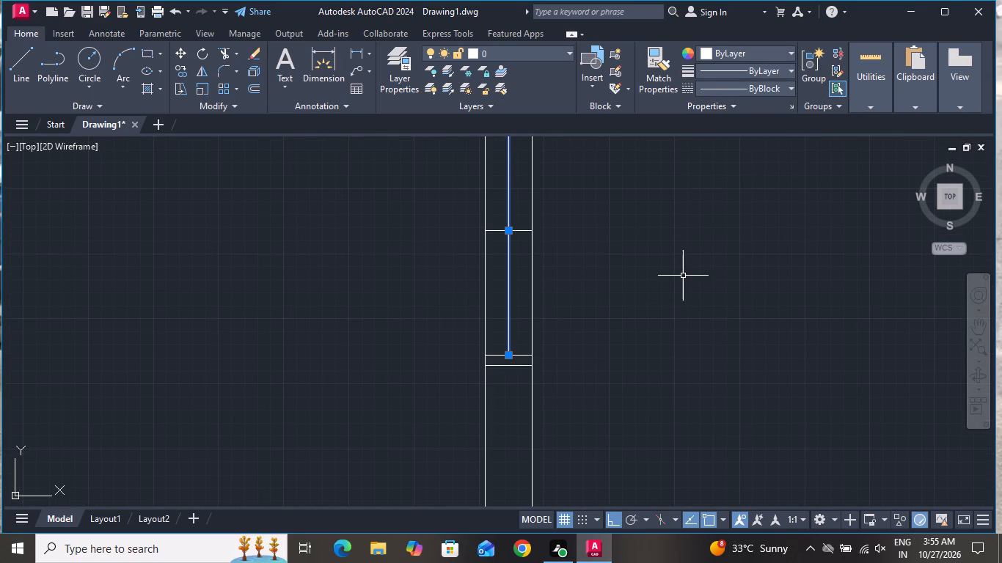
# Offset the window's central vertical line 1" to both sides to form the glazing lines.
pyautogui.press('o')
pyautogui.press('space')
pyautogui.press('1')
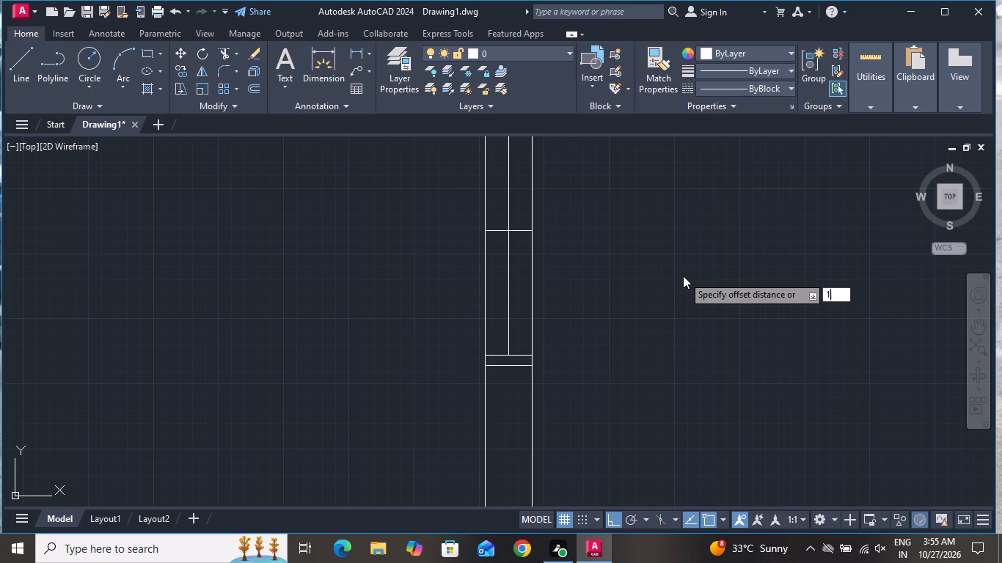
pyautogui.hotkey('shift', '"')
pyautogui.press('Return')
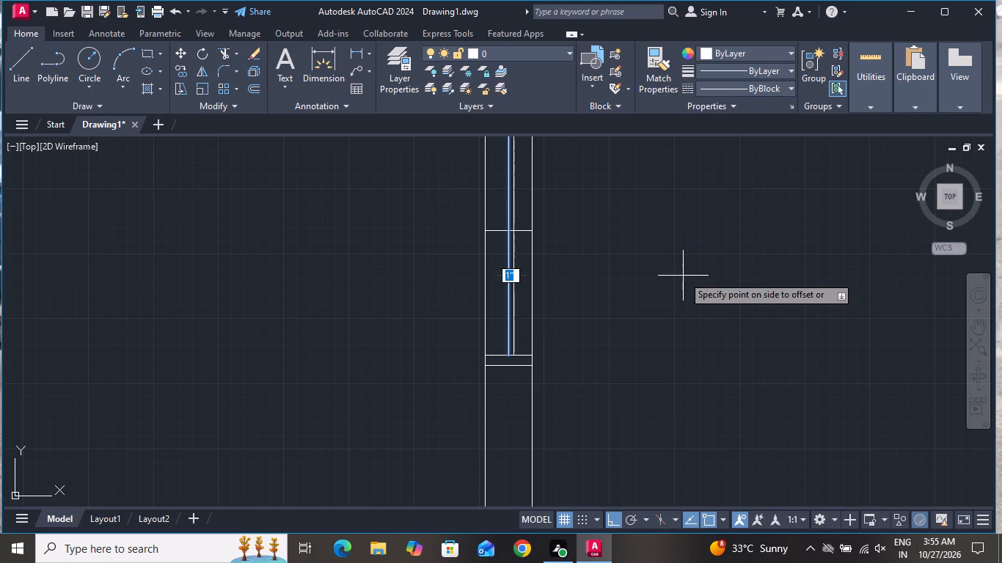
pyautogui.click(598, 317)
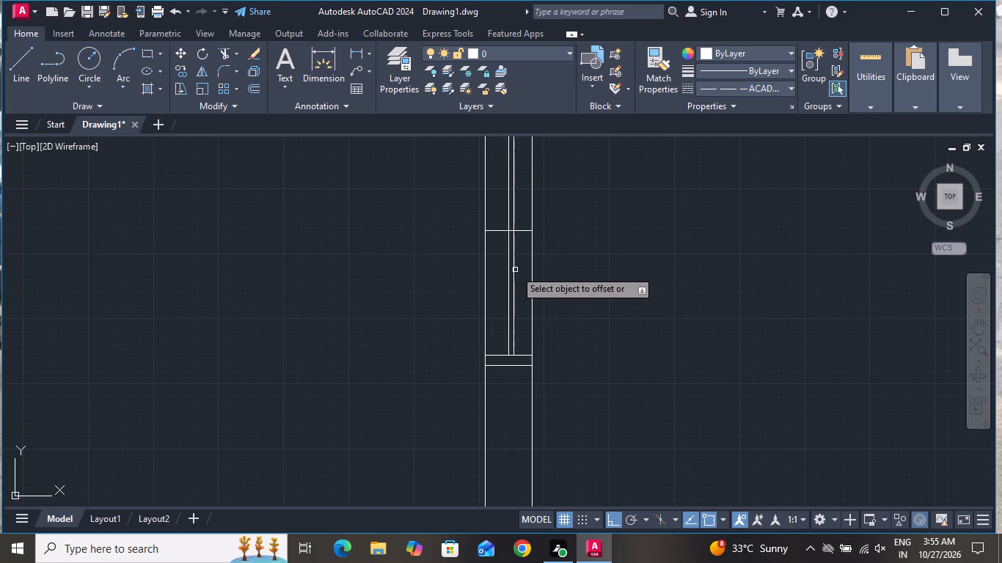
pyautogui.click(508, 261)
pyautogui.click(469, 283)
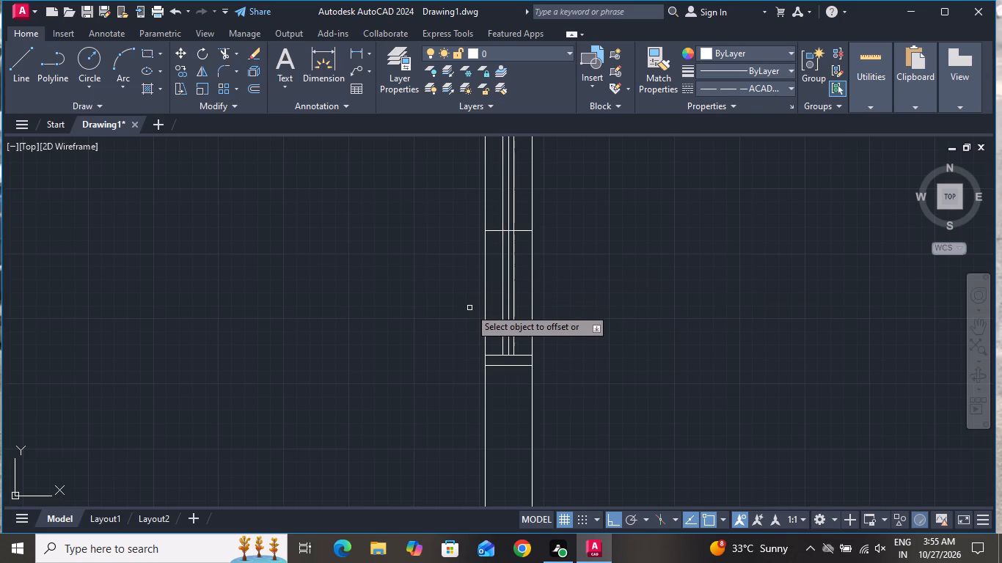
pyautogui.rightClick(467, 308)
pyautogui.click(493, 335)
# Delete the window's central vertical line and the horizontal line crossing its middle.
pyautogui.scroll(3, 526, 208)
pyautogui.scroll(1, 479, 279)
pyautogui.click(447, 295)
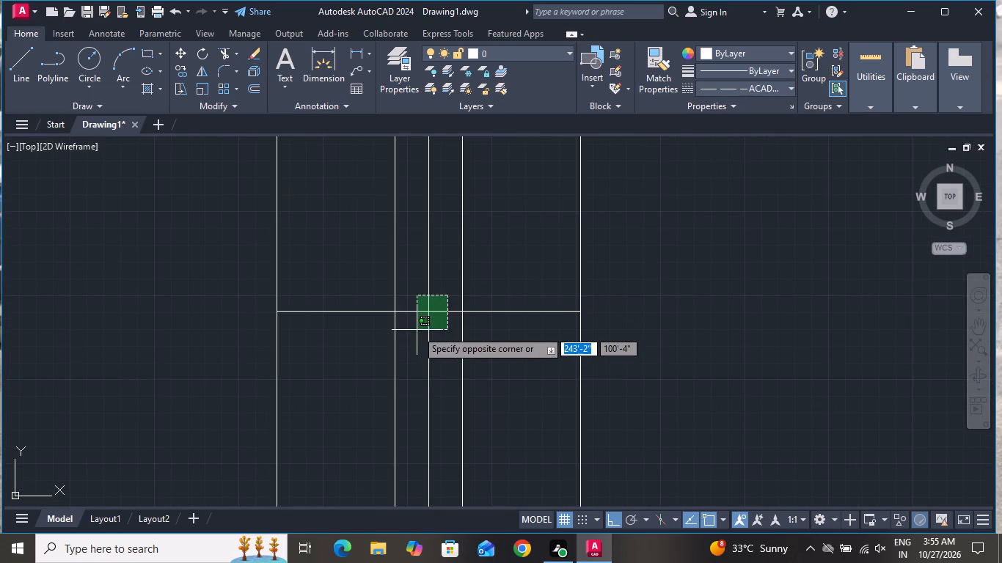
pyautogui.click(410, 336)
pyautogui.rightClick(432, 328)
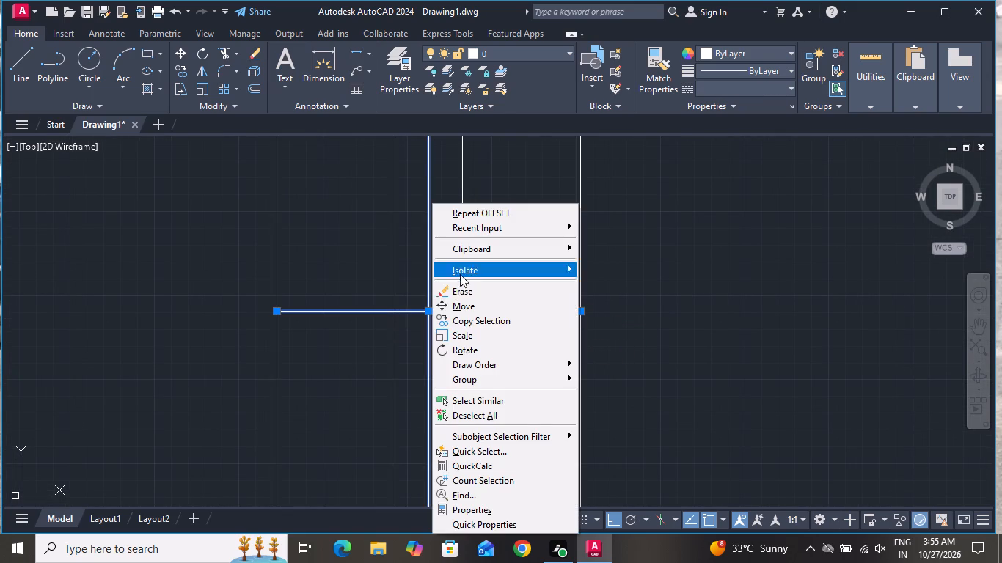
pyautogui.click(671, 320)
pyautogui.click(674, 332)
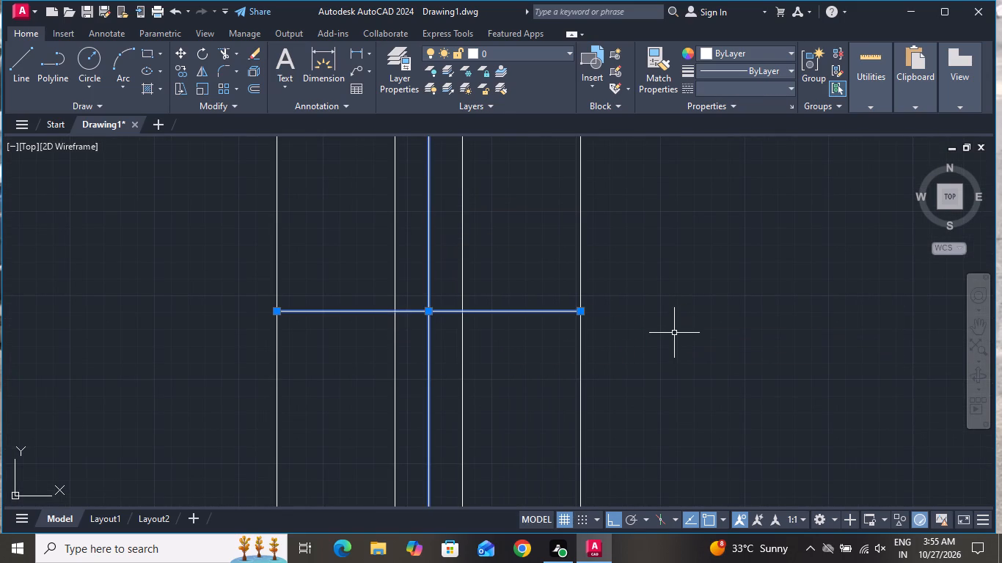
pyautogui.press('Delete')
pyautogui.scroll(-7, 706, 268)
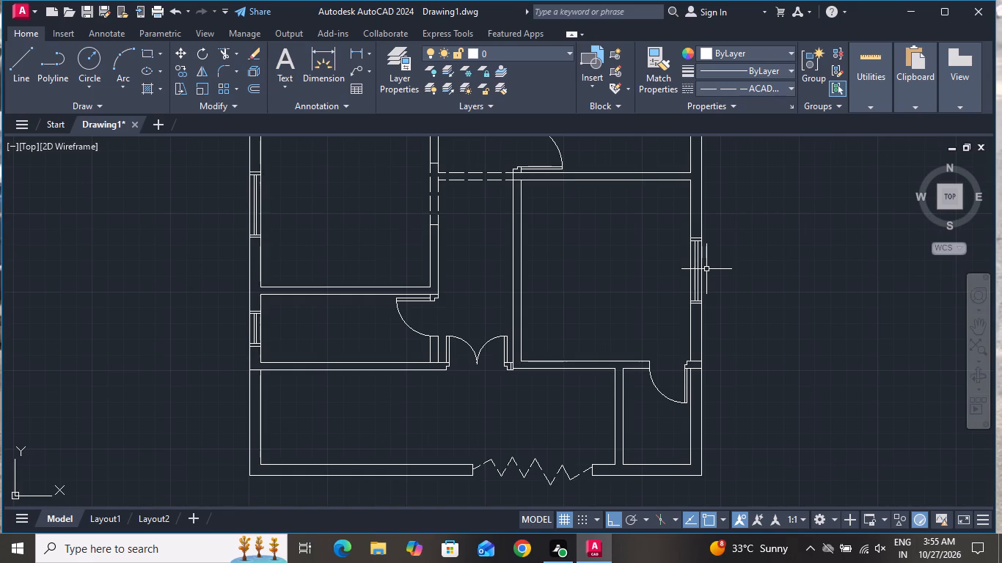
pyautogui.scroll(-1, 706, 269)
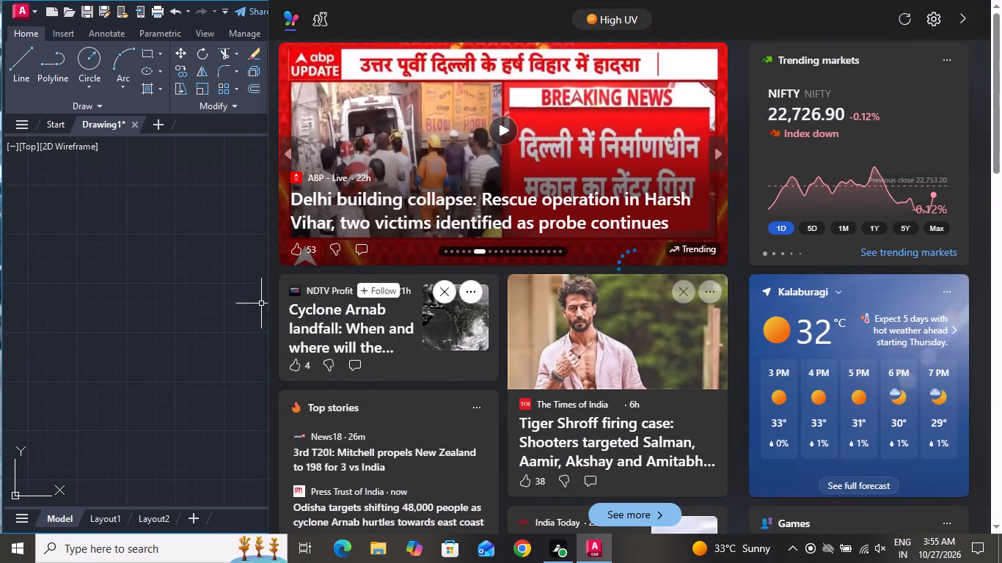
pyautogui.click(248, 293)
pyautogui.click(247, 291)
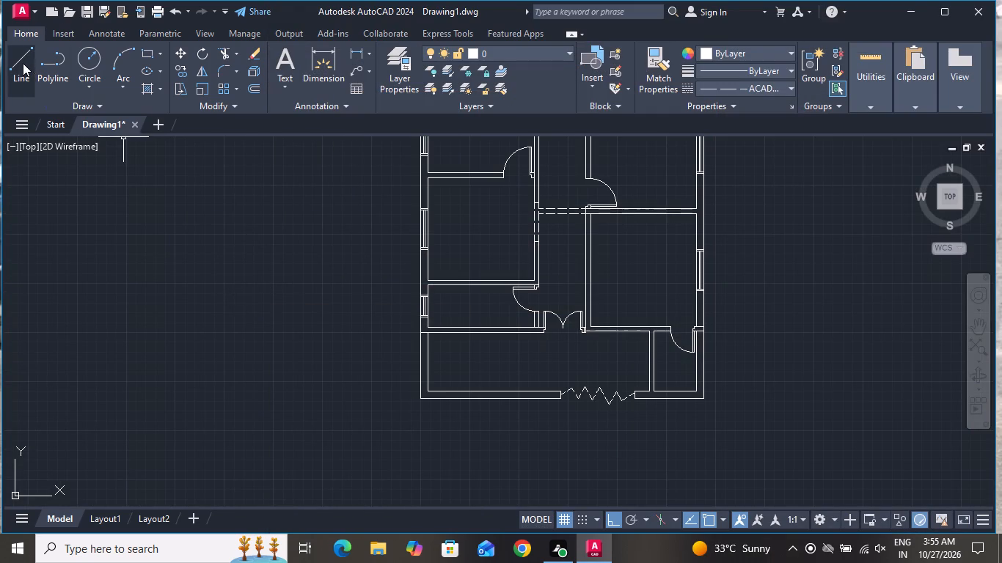
# Draw a horizontal line across the outer east wall of the small lower-right room, starting at the inner wall line's midpoint.
pyautogui.click(23, 62)
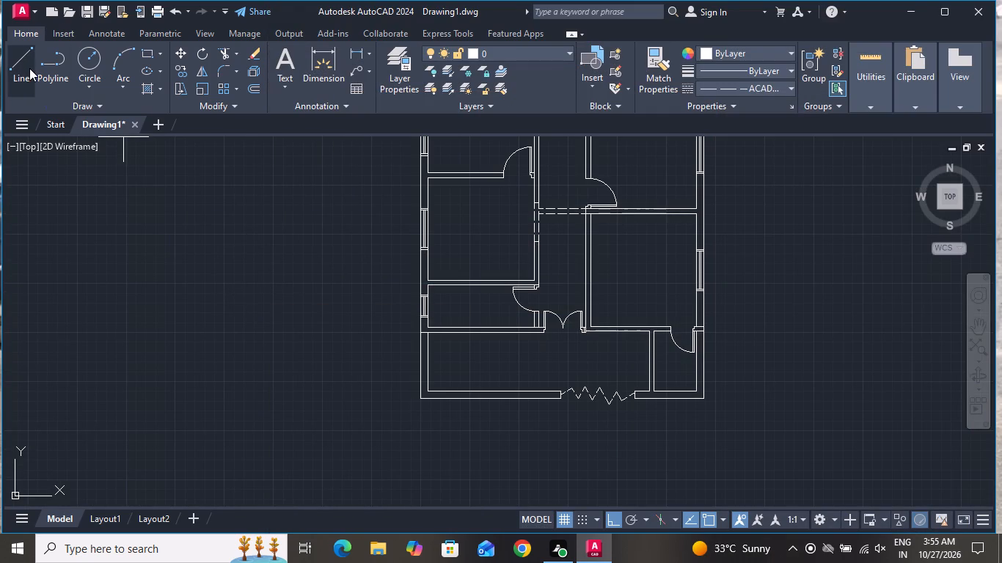
pyautogui.scroll(3, 686, 367)
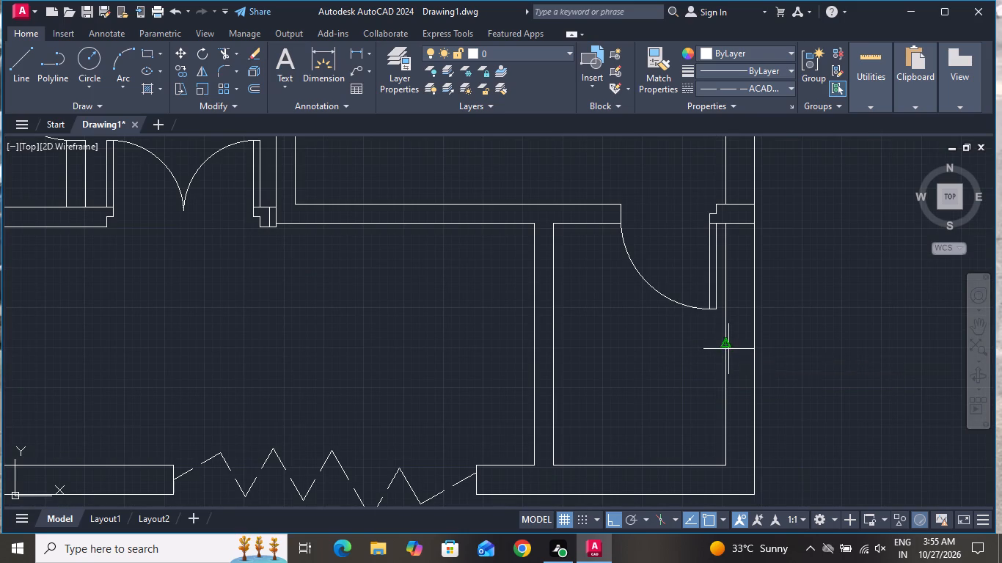
pyautogui.click(728, 342)
pyautogui.click(753, 342)
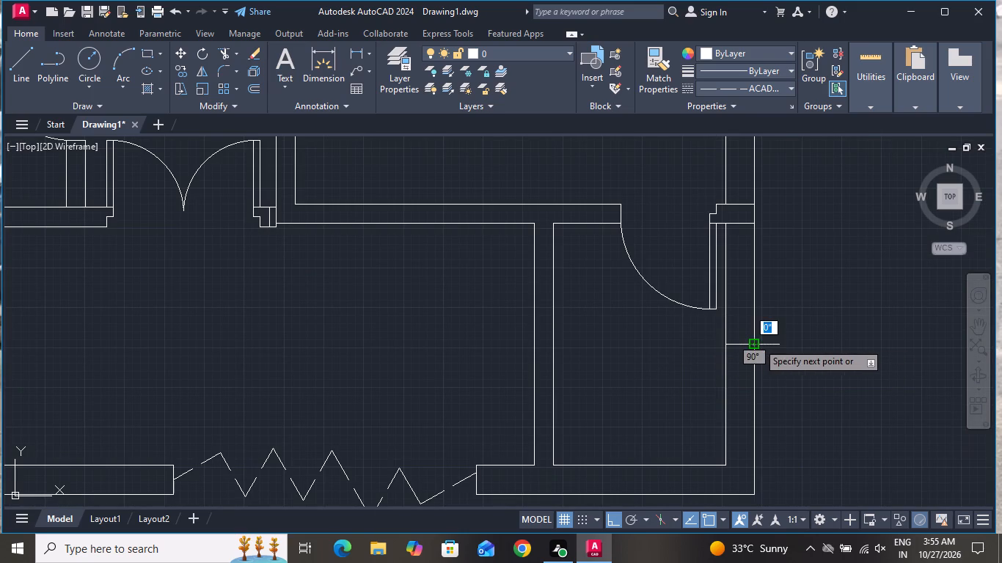
pyautogui.rightClick(756, 344)
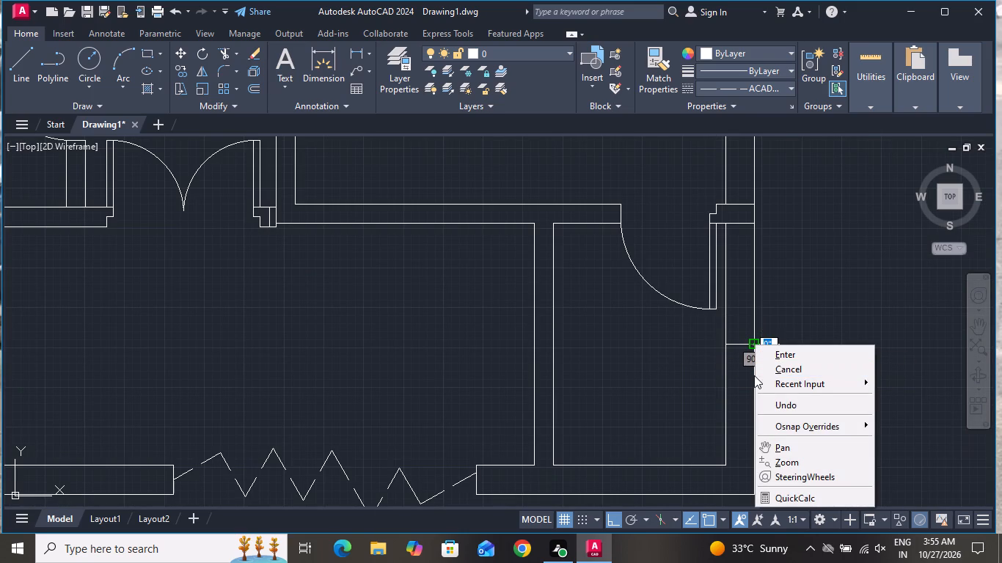
pyautogui.click(765, 369)
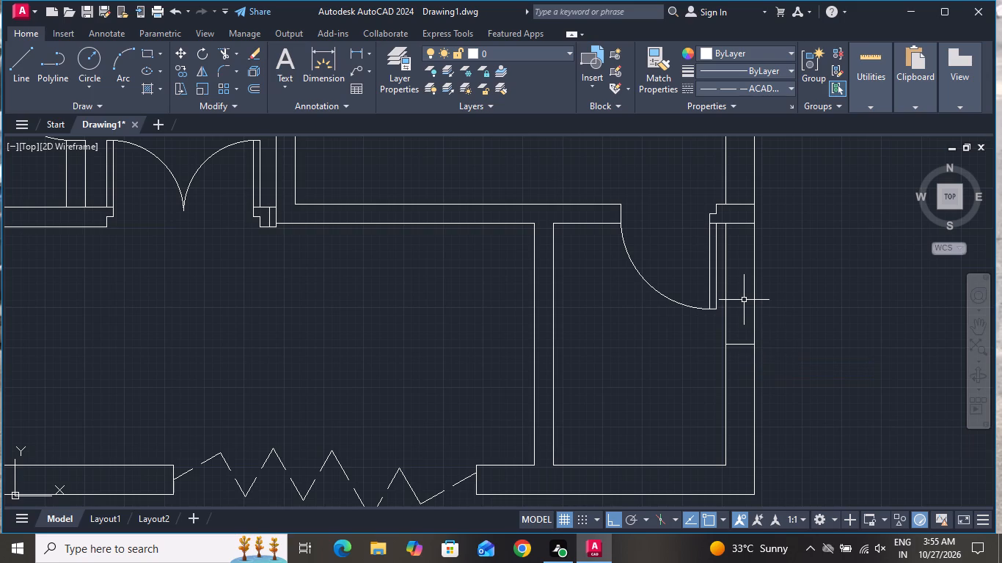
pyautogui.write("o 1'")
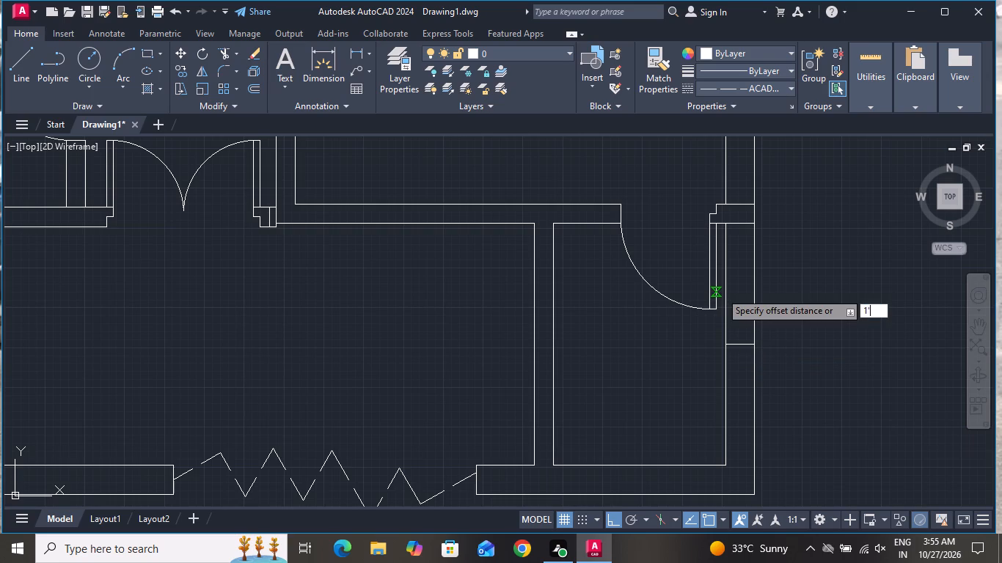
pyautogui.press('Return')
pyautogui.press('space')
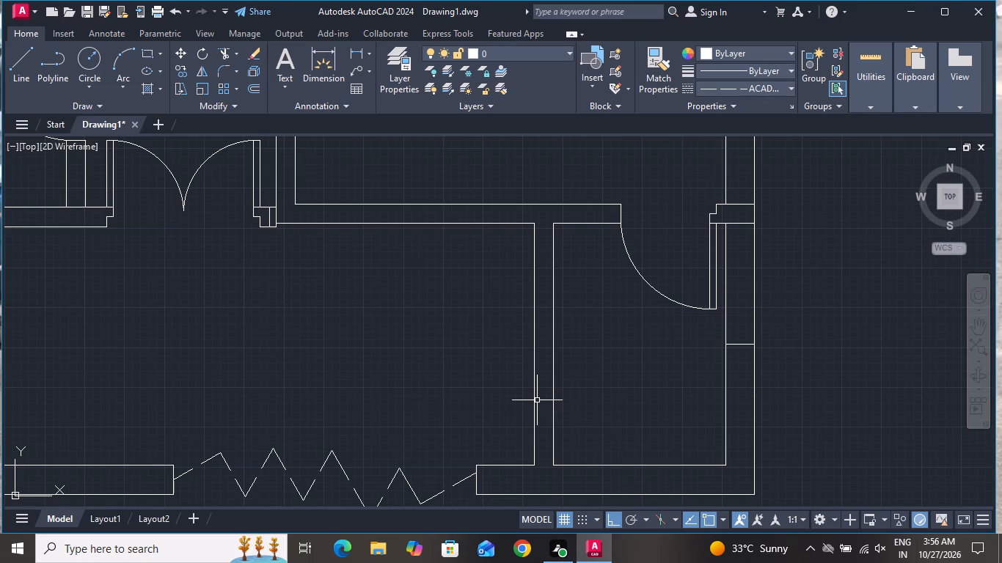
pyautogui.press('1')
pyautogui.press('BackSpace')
# Offset the horizontal line across the small room's outer wall 1' upward and 1' downward to mark the window opening.
pyautogui.write('o 1')
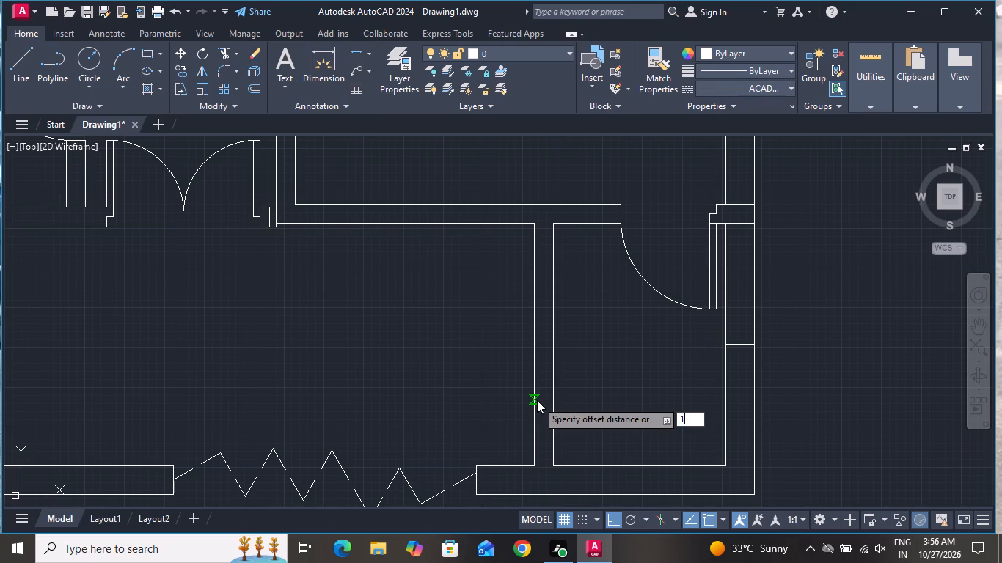
pyautogui.press("'")
pyautogui.press('Return')
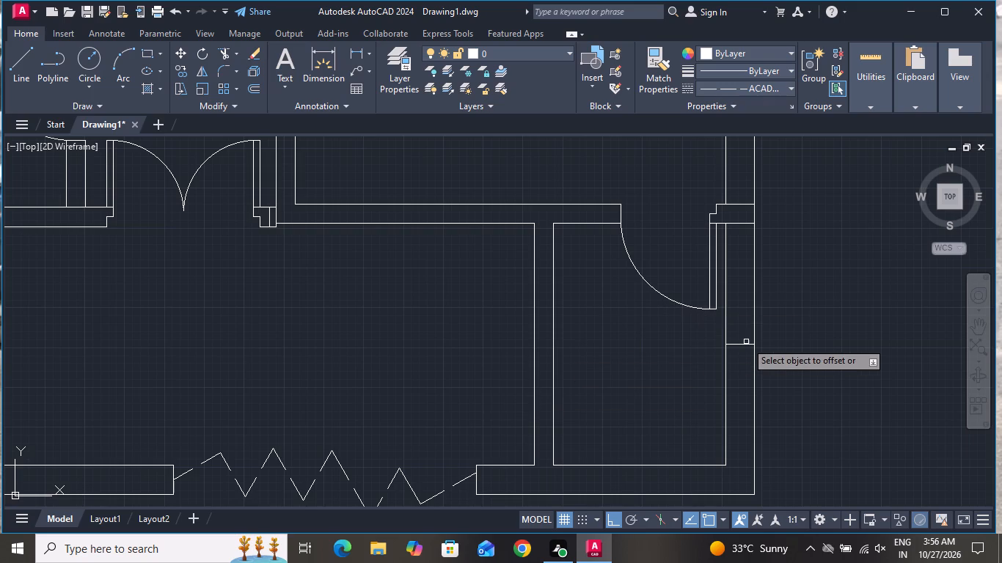
pyautogui.click(747, 342)
pyautogui.click(742, 342)
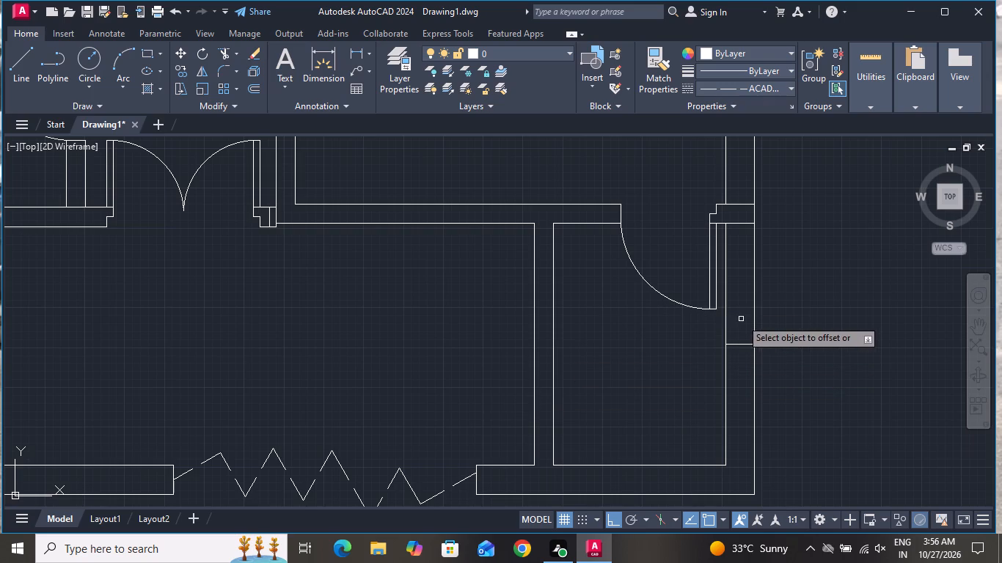
pyautogui.click(744, 344)
pyautogui.click(744, 313)
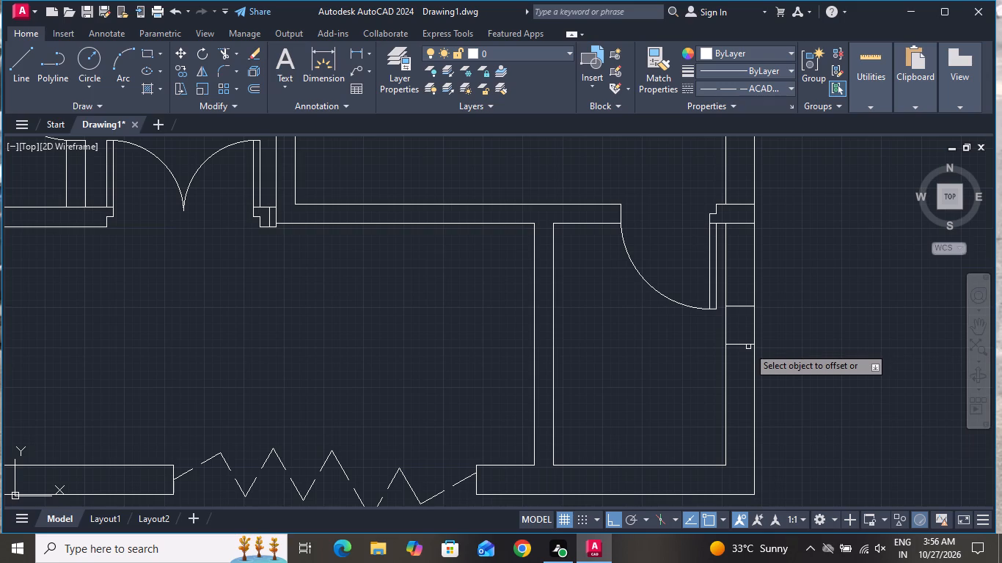
pyautogui.click(748, 346)
pyautogui.click(749, 369)
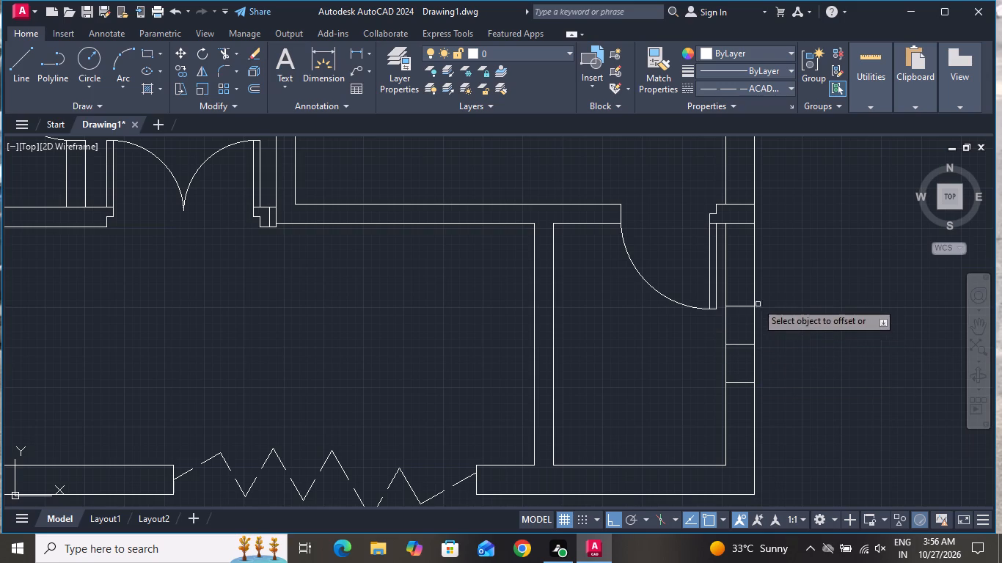
pyautogui.rightClick(717, 225)
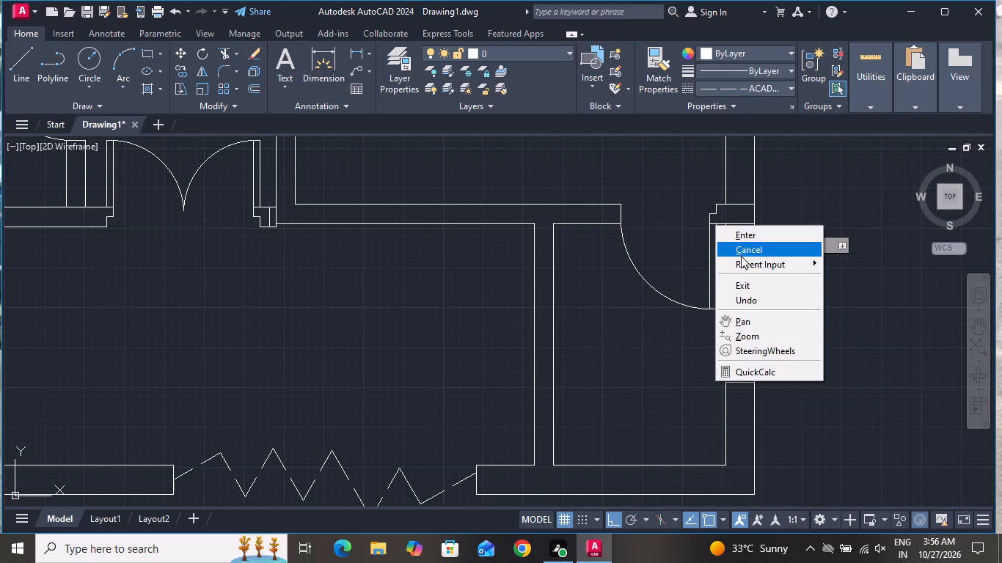
pyautogui.click(741, 256)
# Offset the window opening's upper line 2" upward and its lower line 2" downward to form the frame lines.
pyautogui.write('o')
pyautogui.press('space')
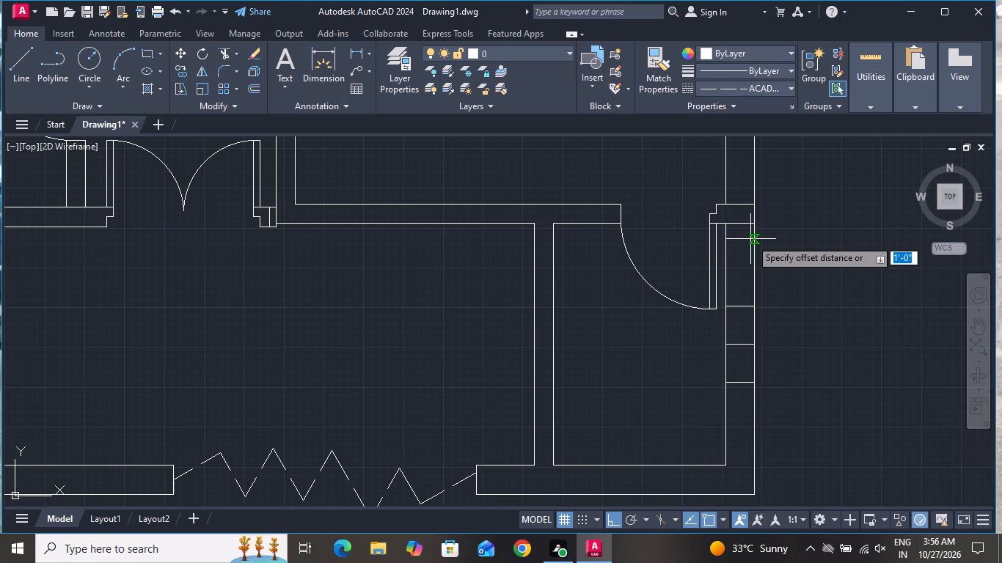
pyautogui.press('2')
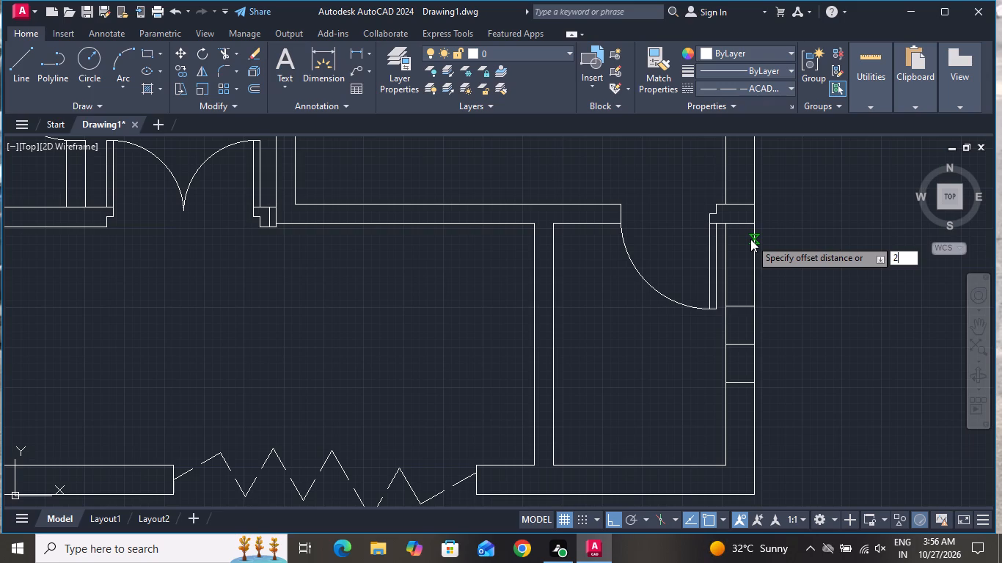
pyautogui.hotkey('shift', '"')
pyautogui.press('Return')
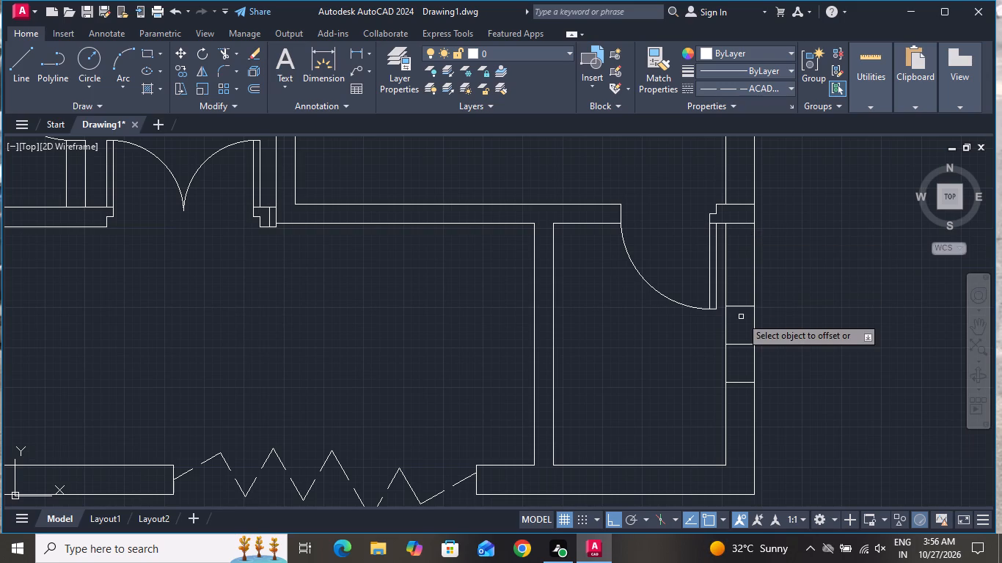
pyautogui.click(742, 306)
pyautogui.click(742, 297)
pyautogui.click(750, 383)
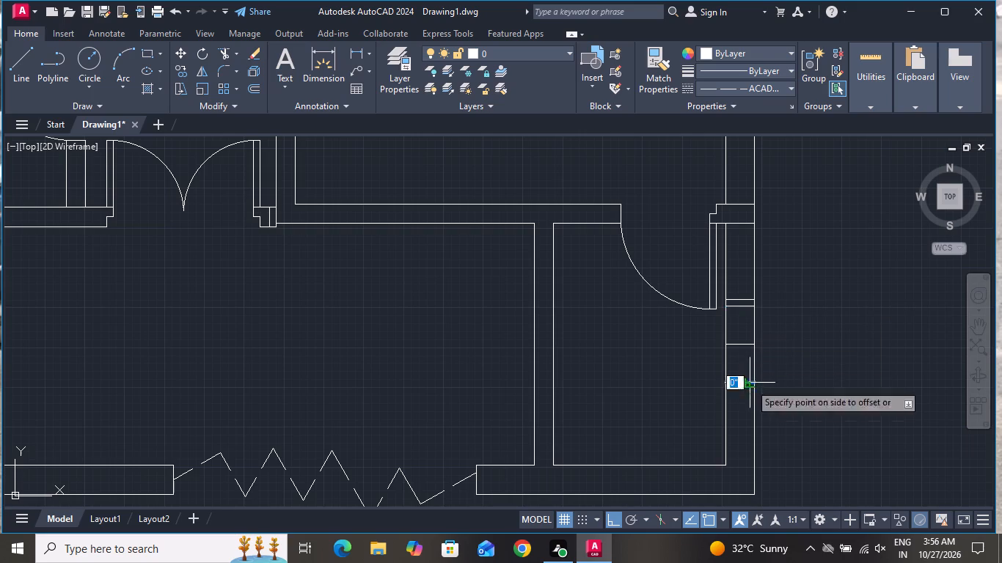
pyautogui.click(762, 422)
pyautogui.rightClick(790, 301)
pyautogui.click(819, 323)
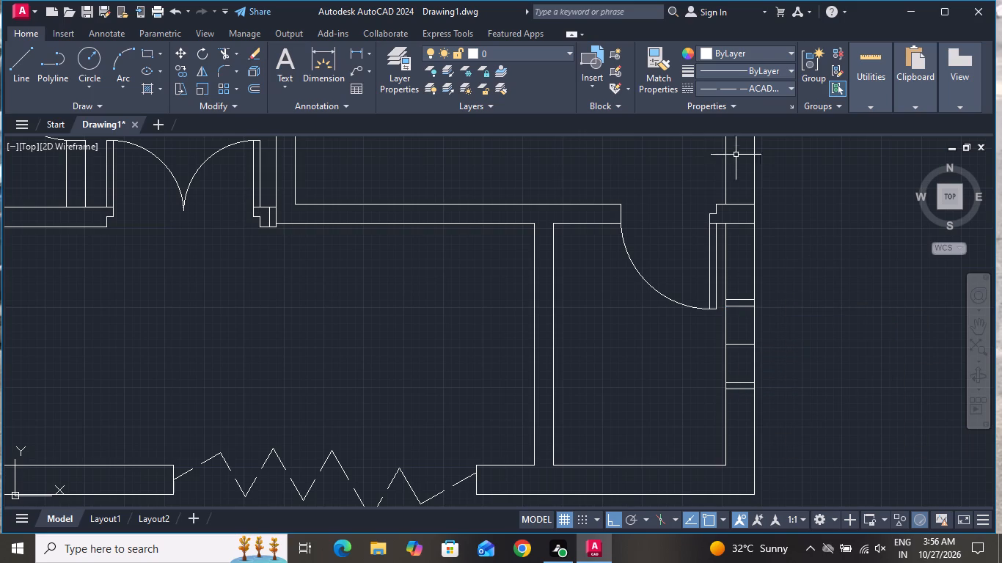
# Set the linetype to ByLayer and draw a vertical line between the midpoints of the opening's upper and lower inner lines.
pyautogui.click(719, 85)
pyautogui.click(732, 103)
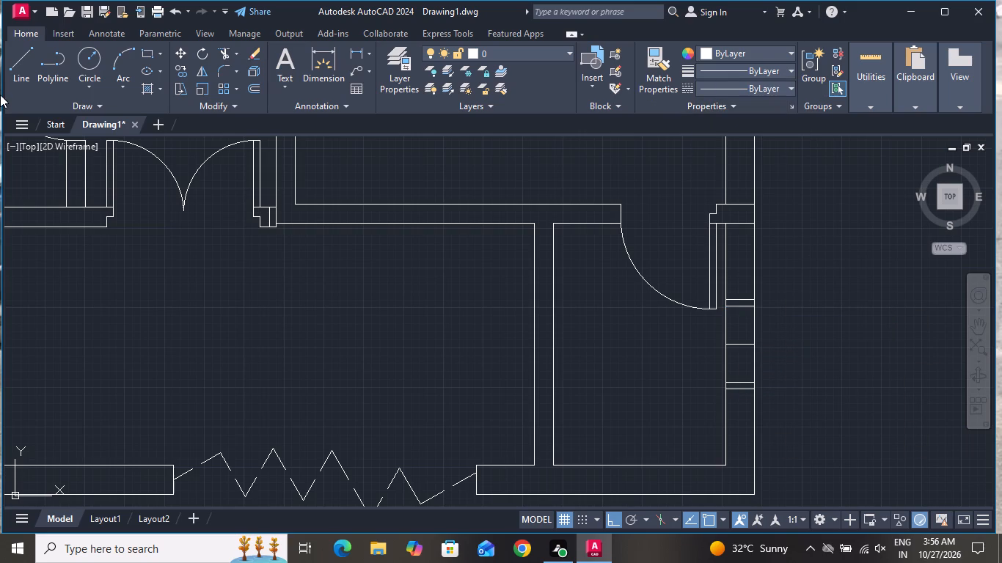
pyautogui.click(18, 75)
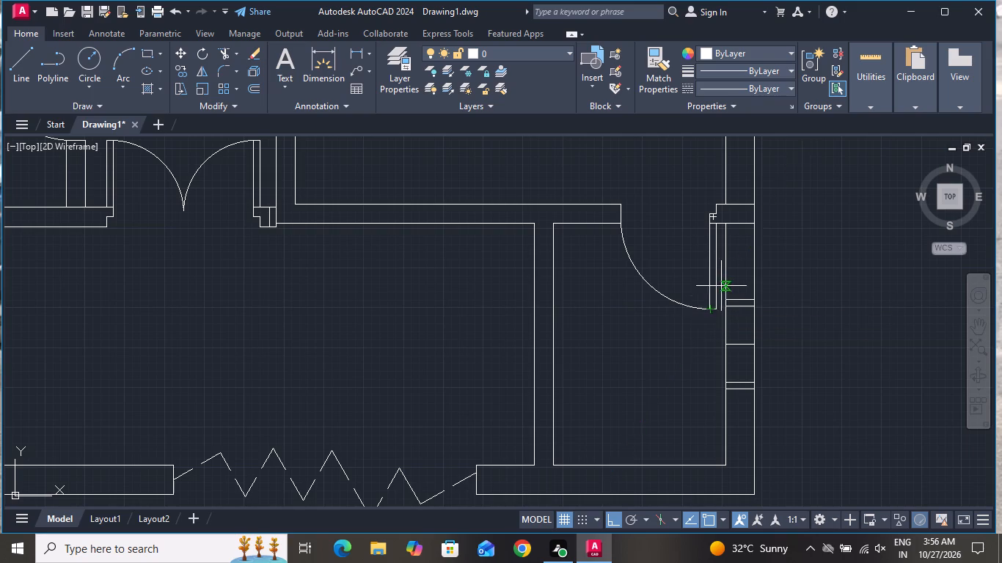
pyautogui.scroll(2, 756, 301)
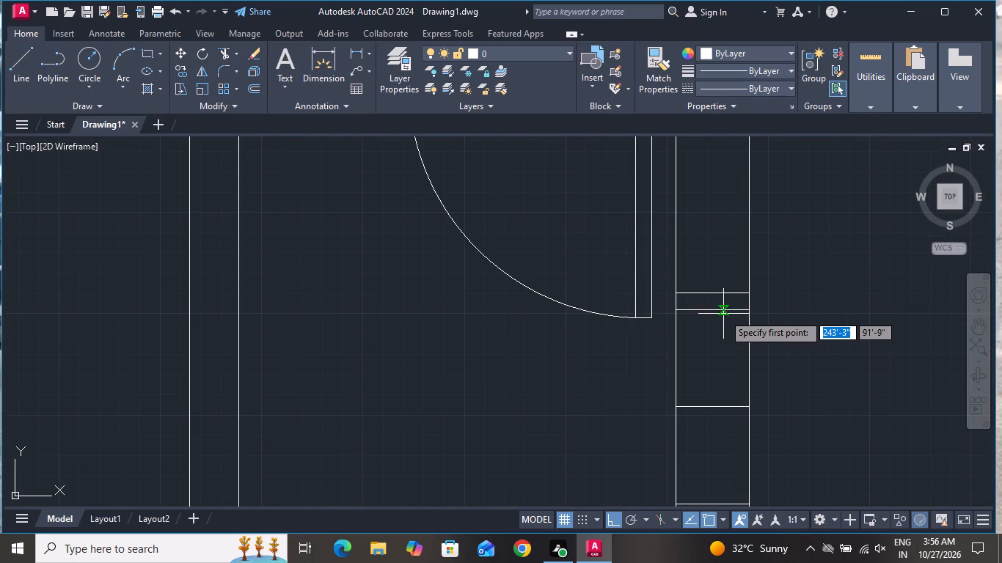
pyautogui.click(710, 311)
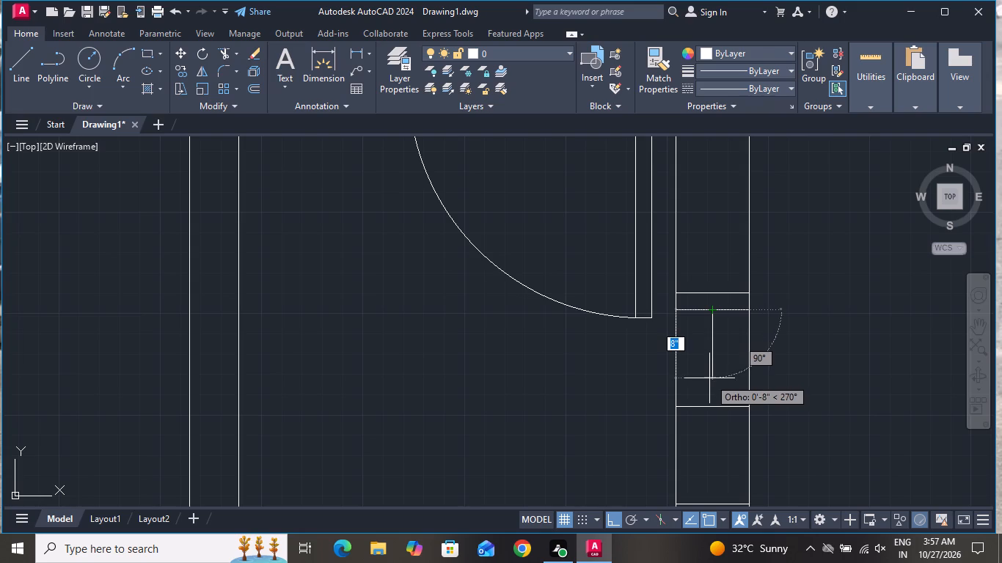
pyautogui.scroll(-3, 704, 361)
pyautogui.scroll(3, 706, 386)
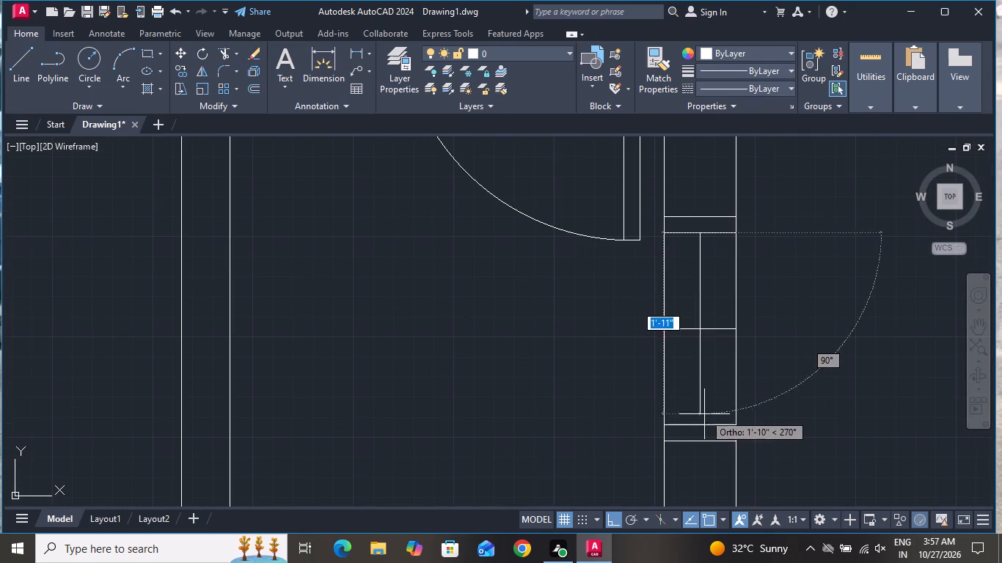
pyautogui.click(695, 432)
pyautogui.rightClick(709, 416)
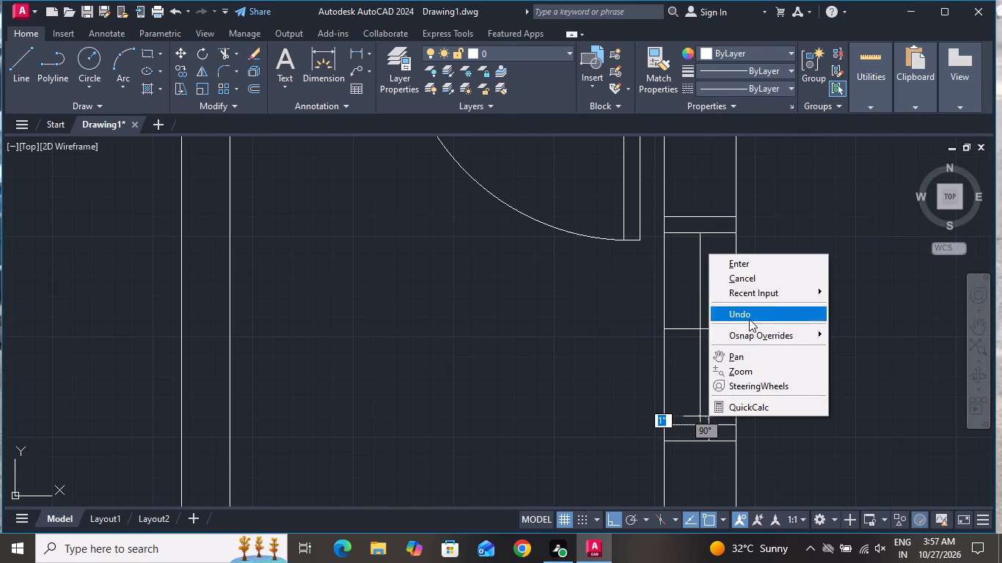
pyautogui.click(748, 276)
# Offset the small room window's central vertical line 1" to both sides to form the glazing lines.
pyautogui.write('o')
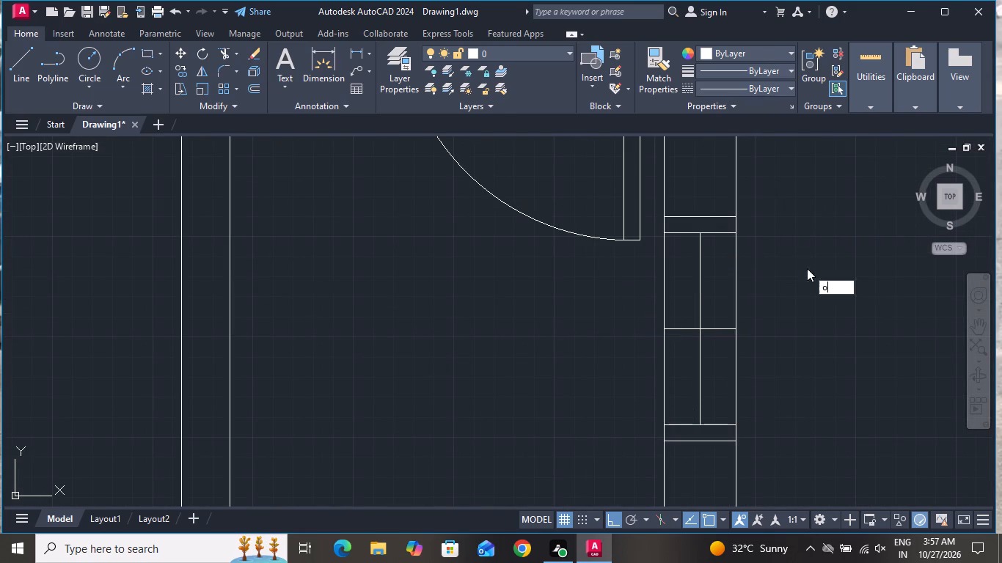
pyautogui.press('space')
pyautogui.press('1')
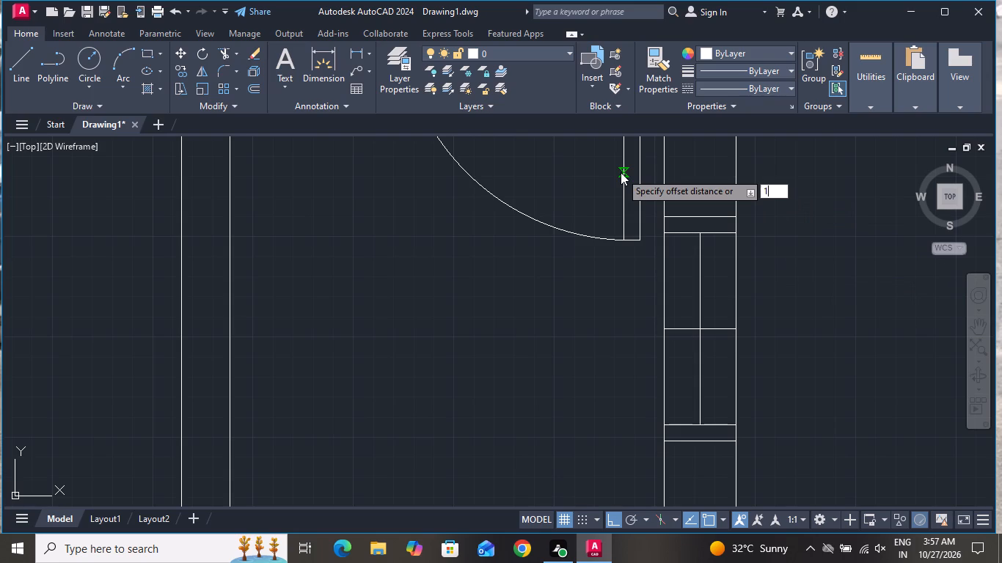
pyautogui.hotkey('shift', '"')
pyautogui.press('Return')
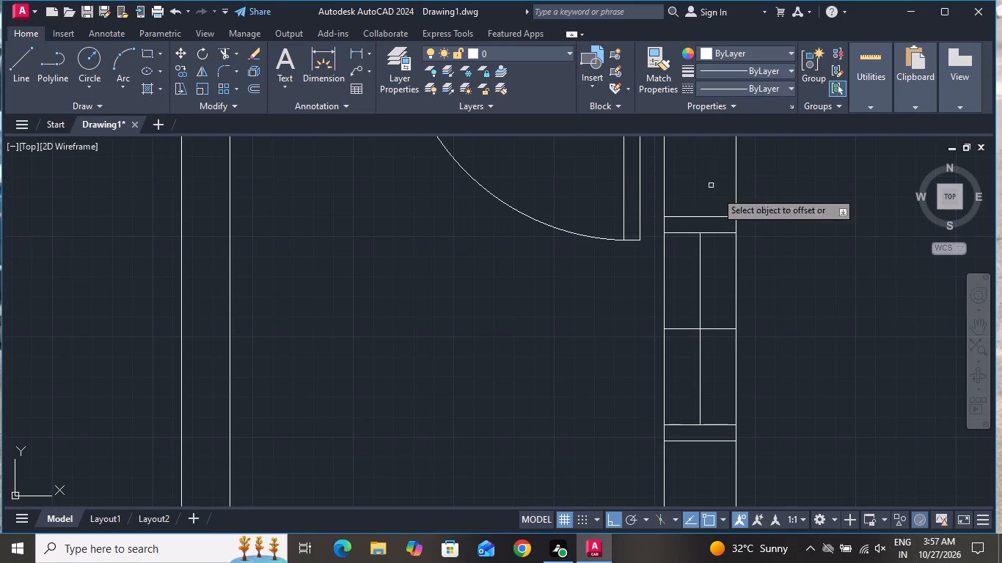
pyautogui.click(701, 254)
pyautogui.click(714, 249)
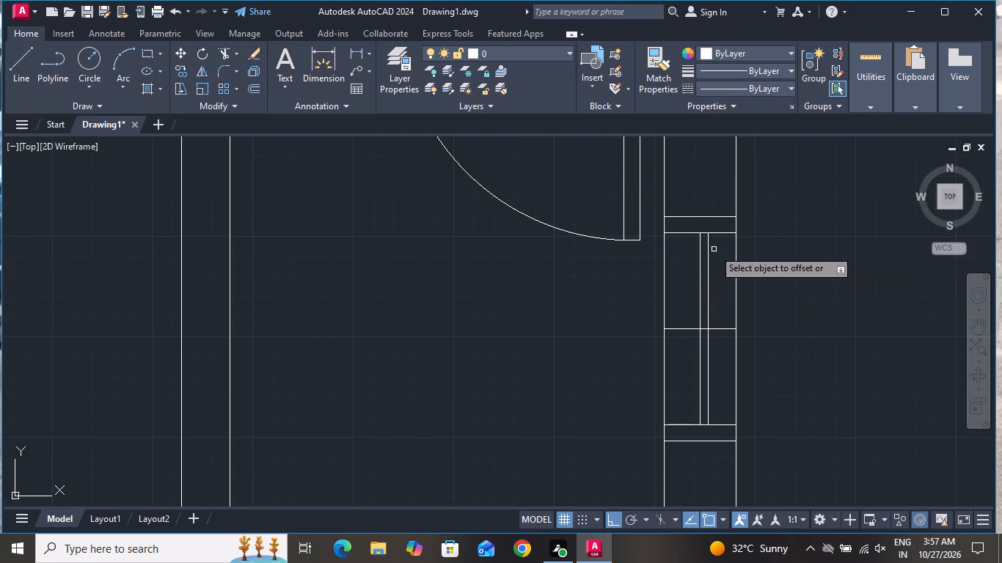
pyautogui.click(698, 268)
pyautogui.click(687, 278)
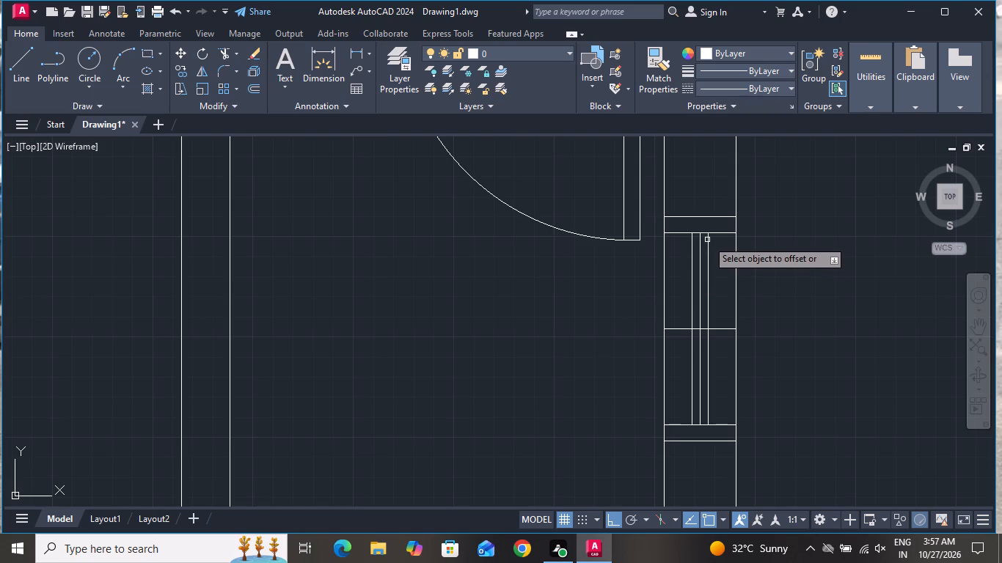
pyautogui.rightClick(703, 281)
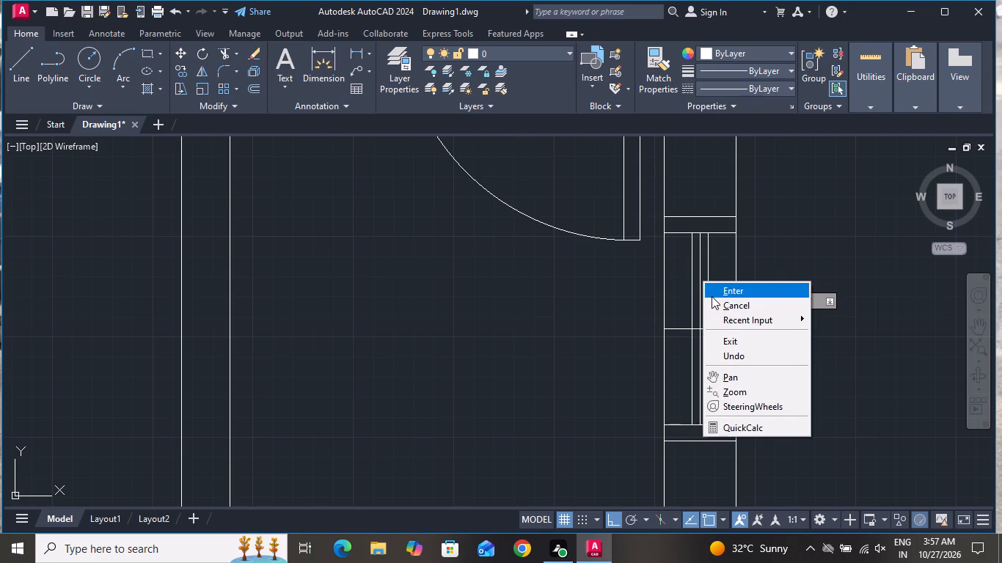
pyautogui.click(717, 300)
# Delete the small room window's central vertical line and the horizontal line crossing its middle.
pyautogui.scroll(3, 708, 323)
pyautogui.moveTo(681, 339); pyautogui.dragTo(675, 347)
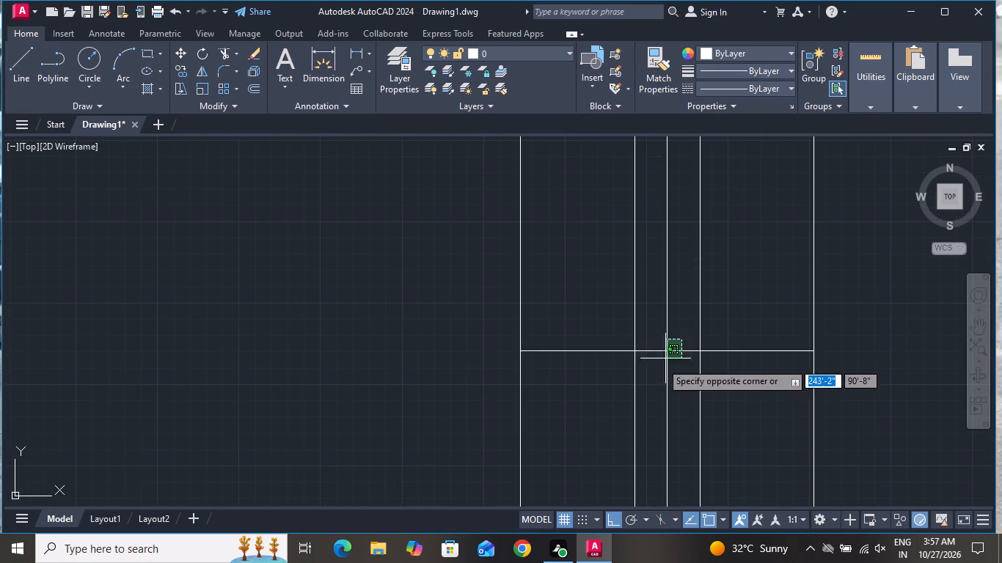
pyautogui.click(658, 366)
pyautogui.press('Delete')
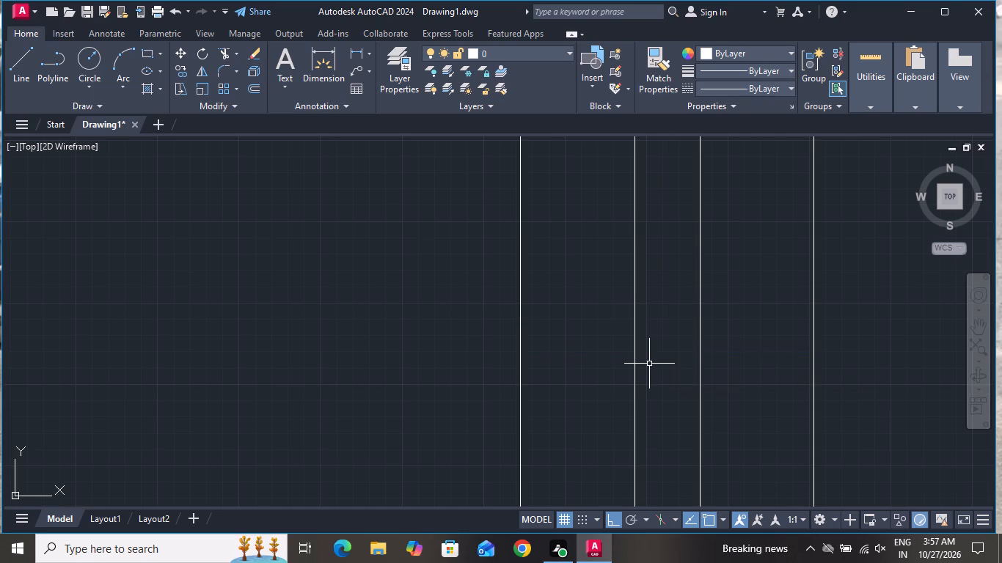
pyautogui.scroll(-7, 676, 367)
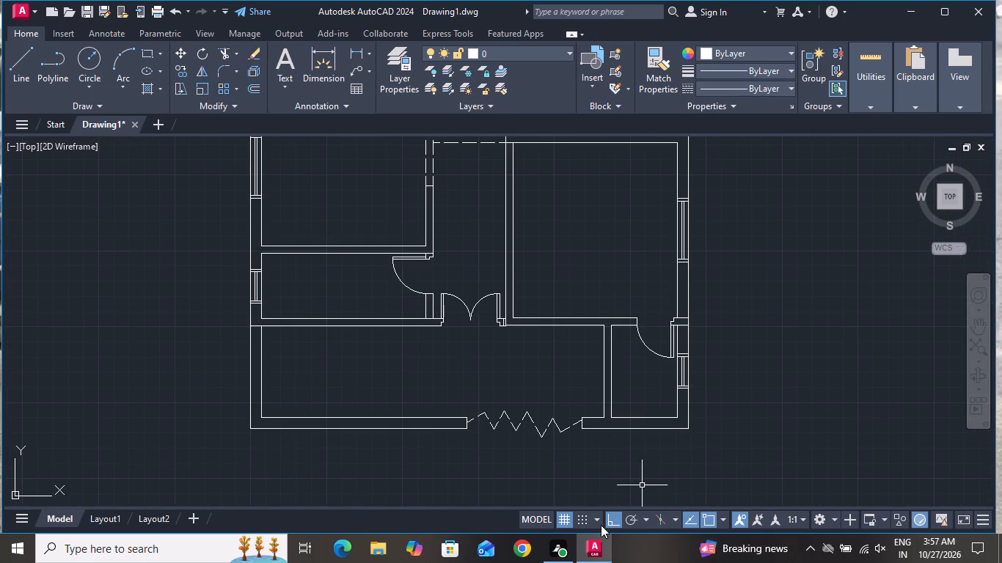
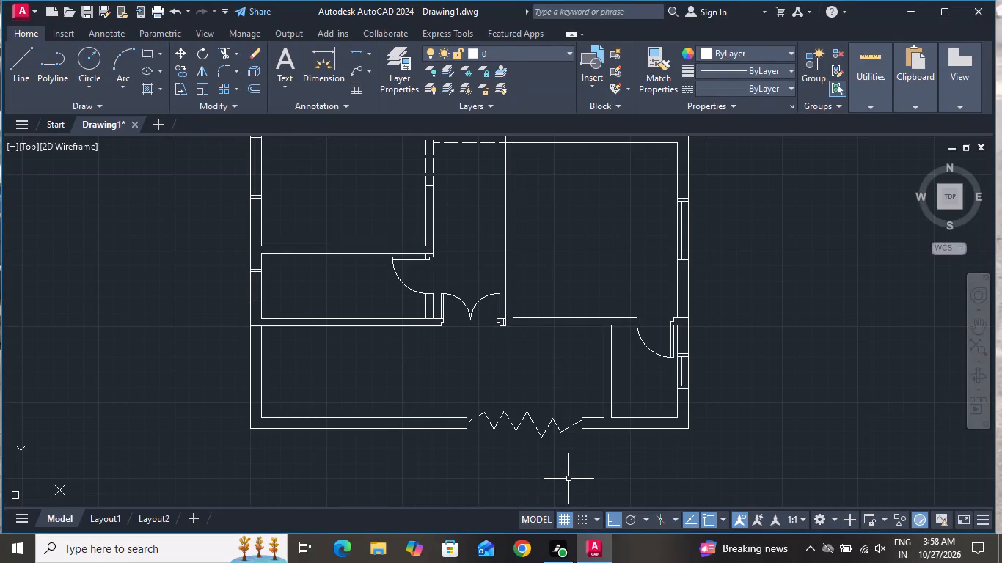
# Start the Arc command to draw an arc with the whole floor plan in view.
pyautogui.scroll(-2, 593, 455)
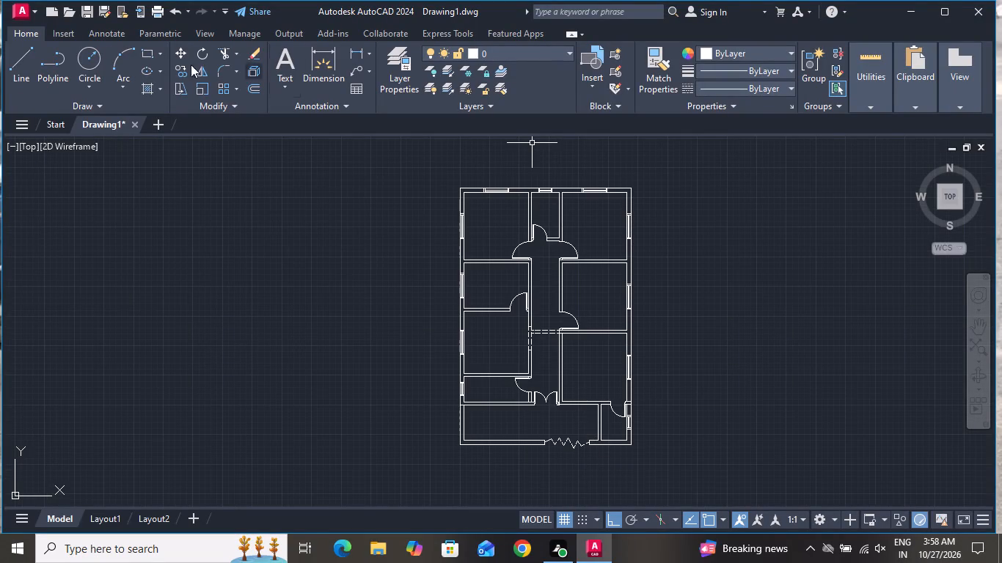
pyautogui.click(117, 62)
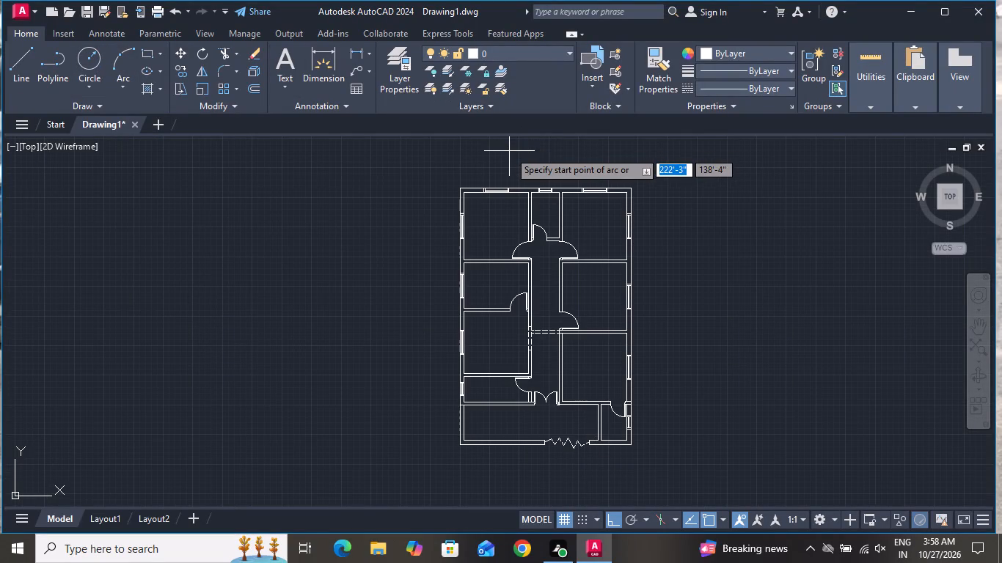
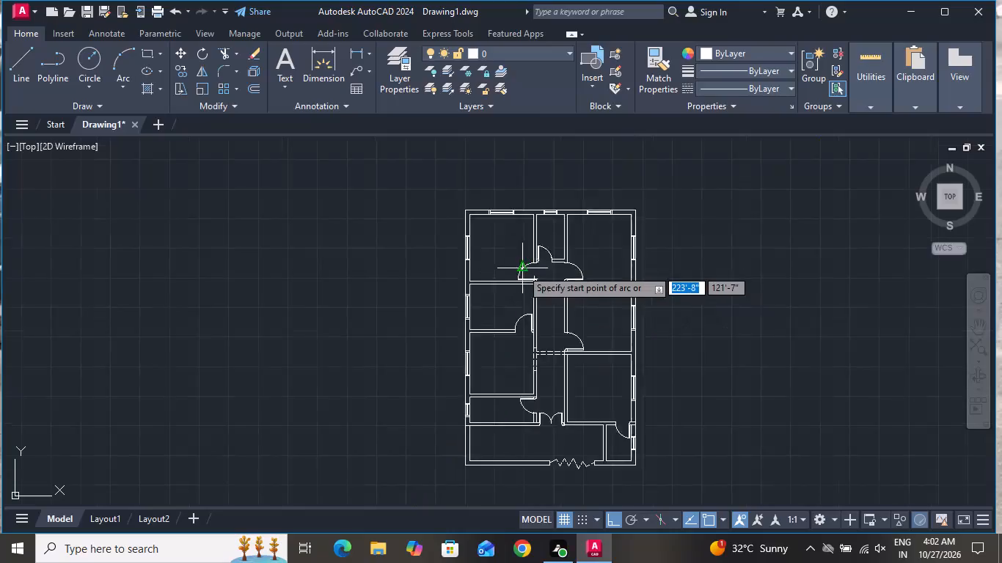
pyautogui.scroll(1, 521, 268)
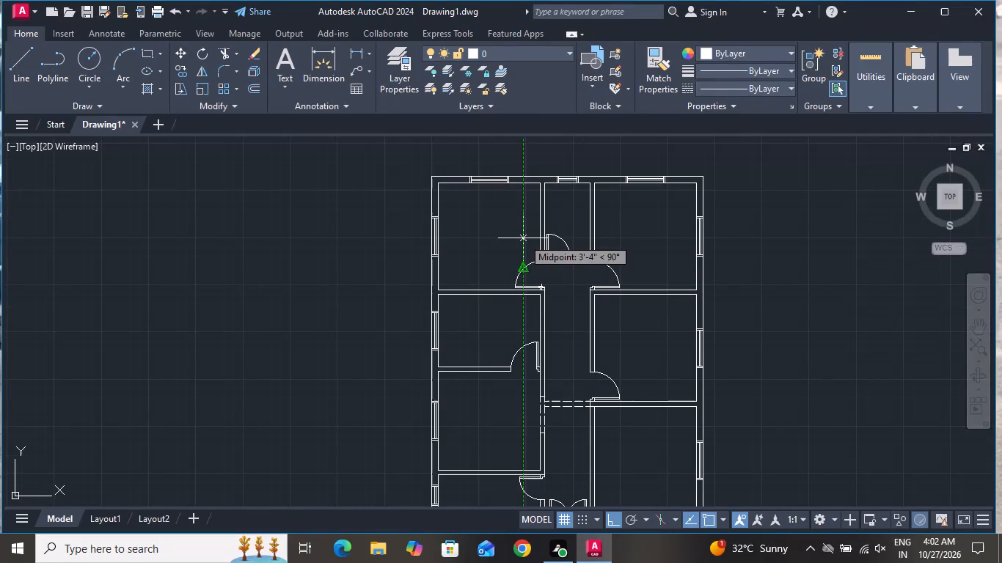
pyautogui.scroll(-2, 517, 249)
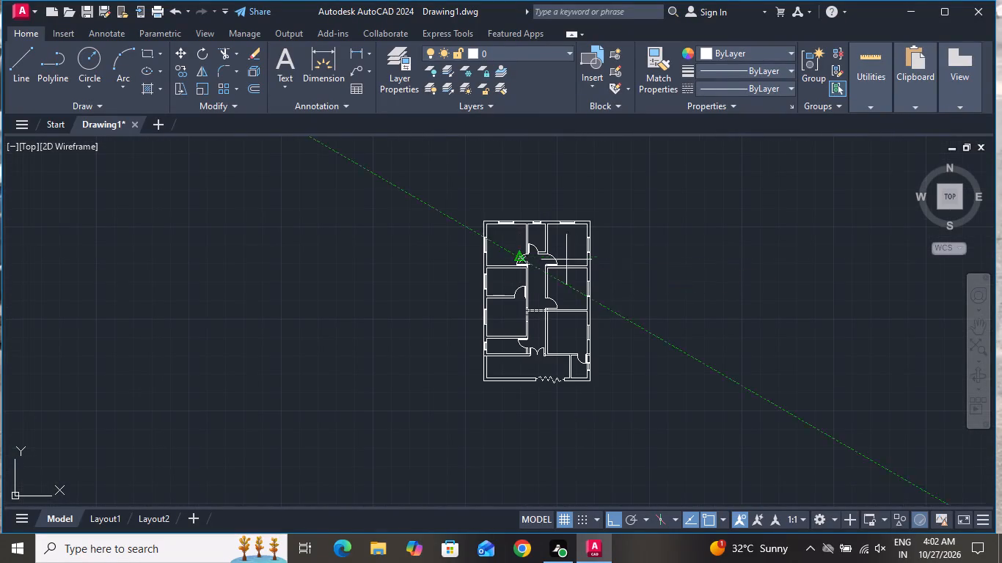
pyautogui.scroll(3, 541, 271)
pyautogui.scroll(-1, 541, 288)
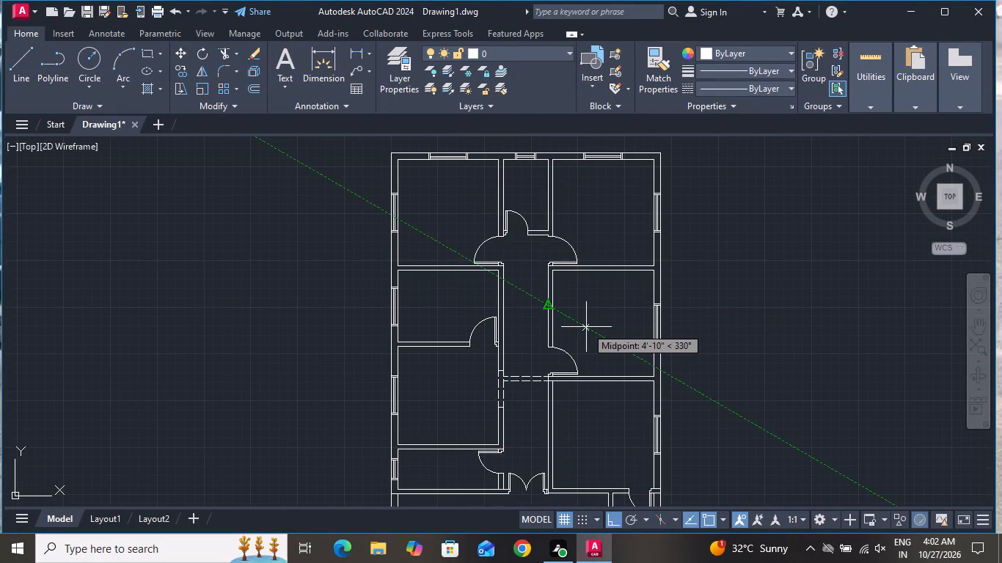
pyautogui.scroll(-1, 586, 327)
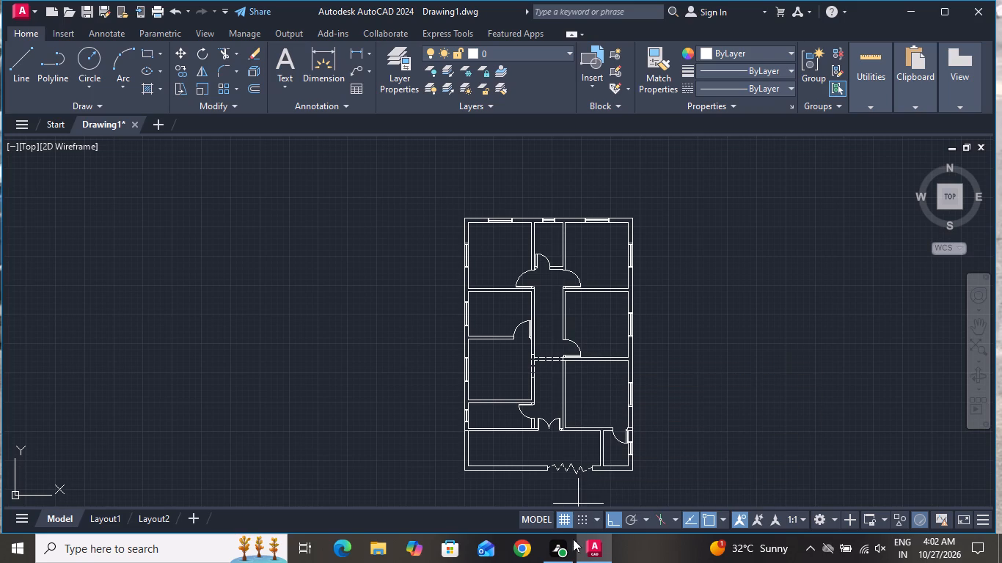
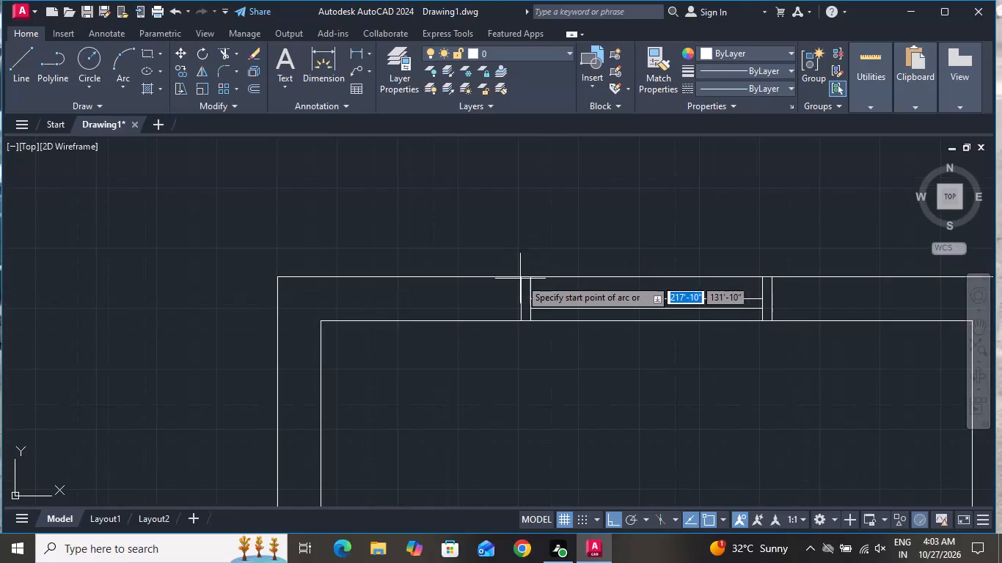
# Draw a three-point arc spanning about 4'-9" over the upper-left room's top-wall window, ending inside the room.
pyautogui.click(508, 276)
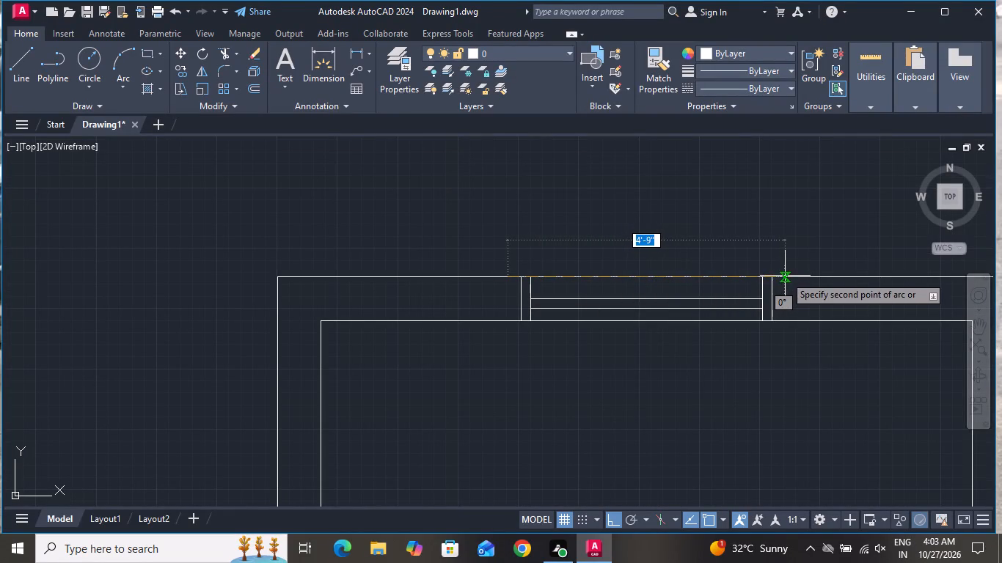
pyautogui.click(788, 271)
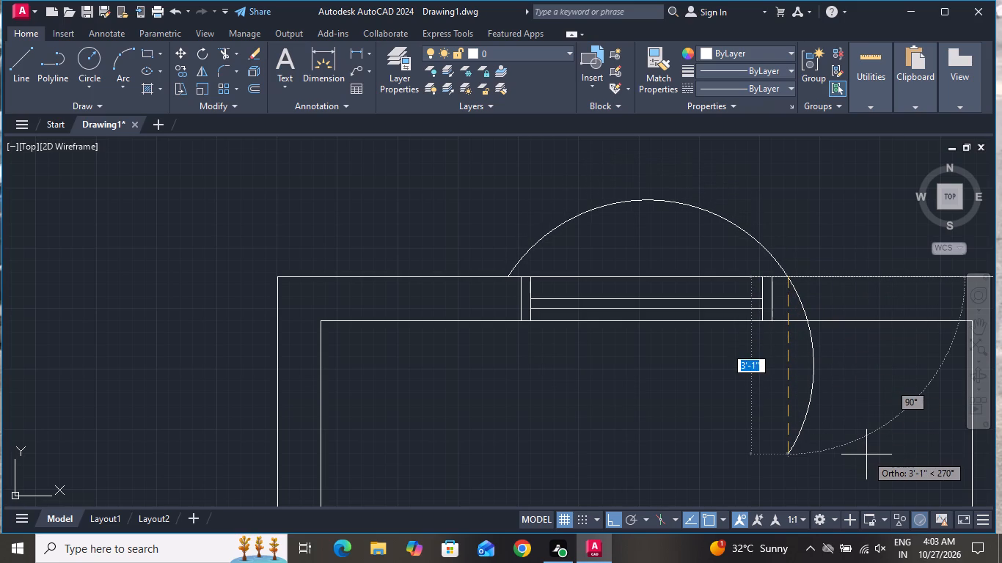
pyautogui.scroll(-1, 865, 455)
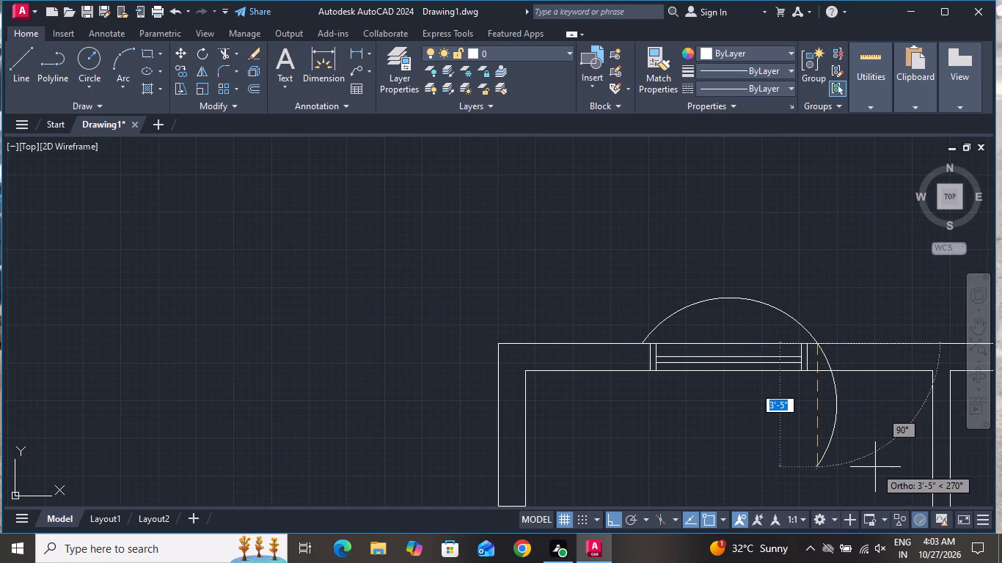
pyautogui.scroll(-2, 874, 456)
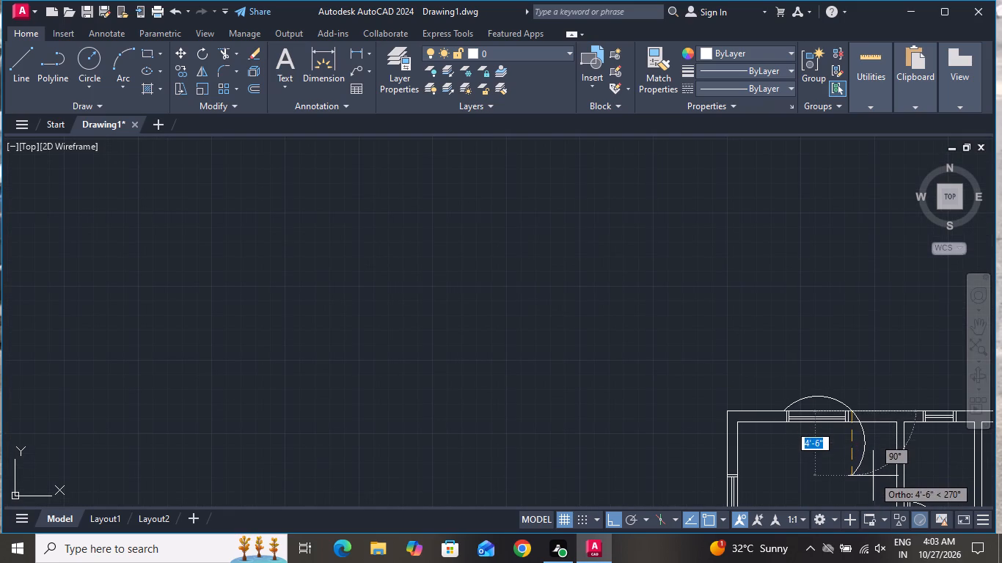
pyautogui.click(871, 480)
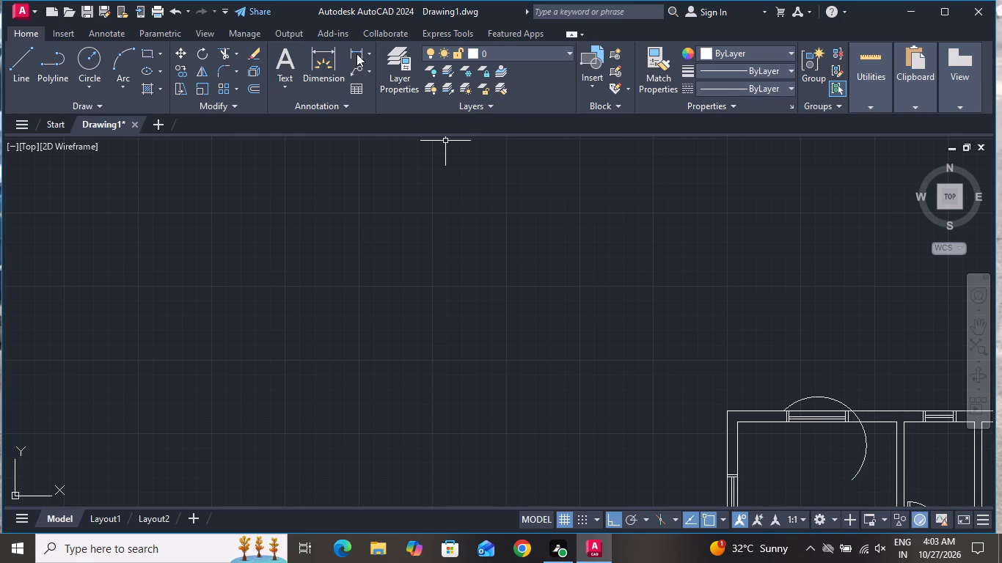
# Trim away the parts of the arc that extend past the top wall's outer line, leaving only the curve outside.
pyautogui.click(222, 50)
pyautogui.scroll(-2, 376, 195)
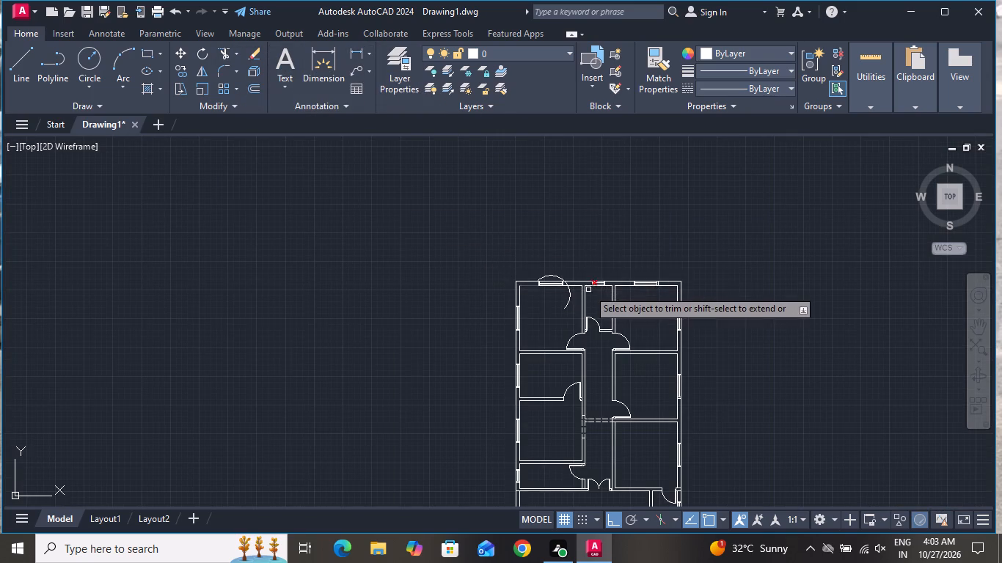
pyautogui.scroll(2, 571, 293)
pyautogui.click(571, 293)
pyautogui.click(557, 293)
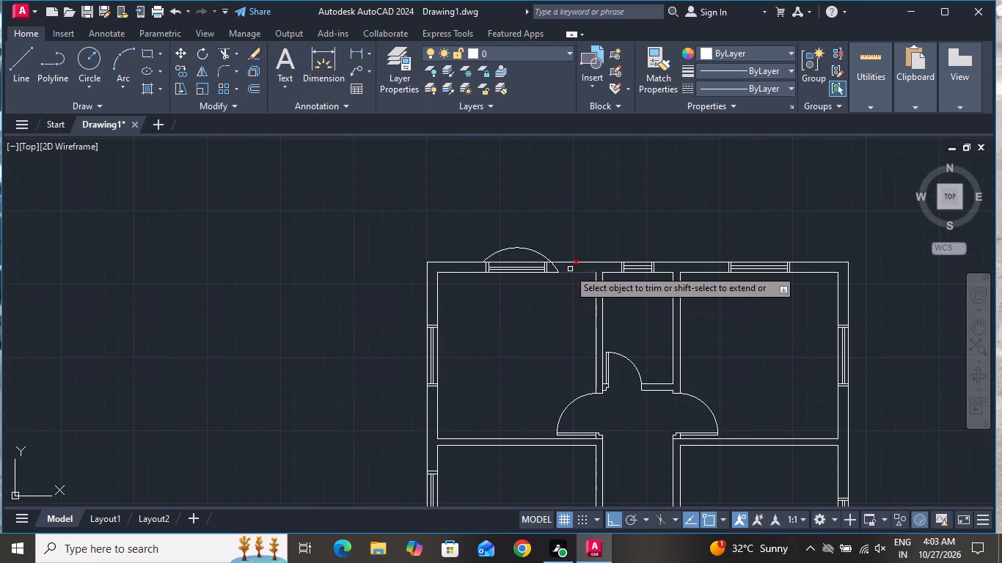
pyautogui.scroll(2, 568, 269)
pyautogui.click(543, 260)
pyautogui.click(525, 265)
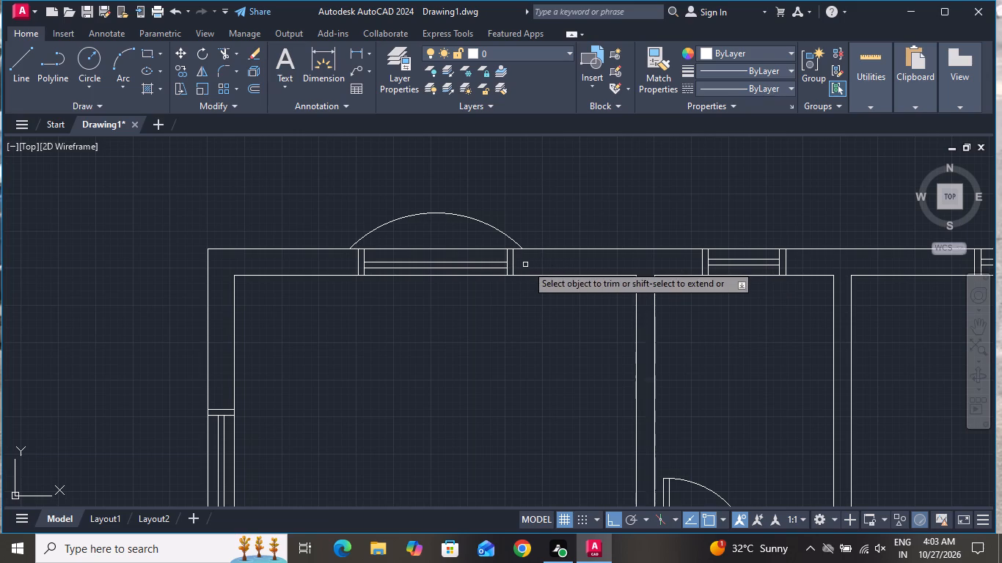
pyautogui.scroll(1, 521, 213)
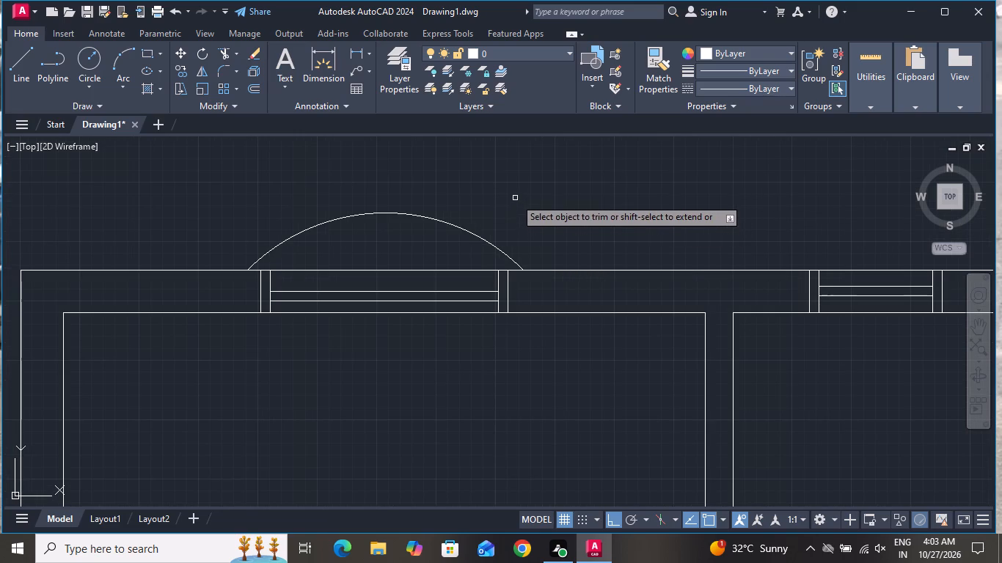
pyautogui.rightClick(515, 196)
pyautogui.click(538, 212)
# Move the trimmed arc about 2" outward from the top wall.
pyautogui.click(468, 221)
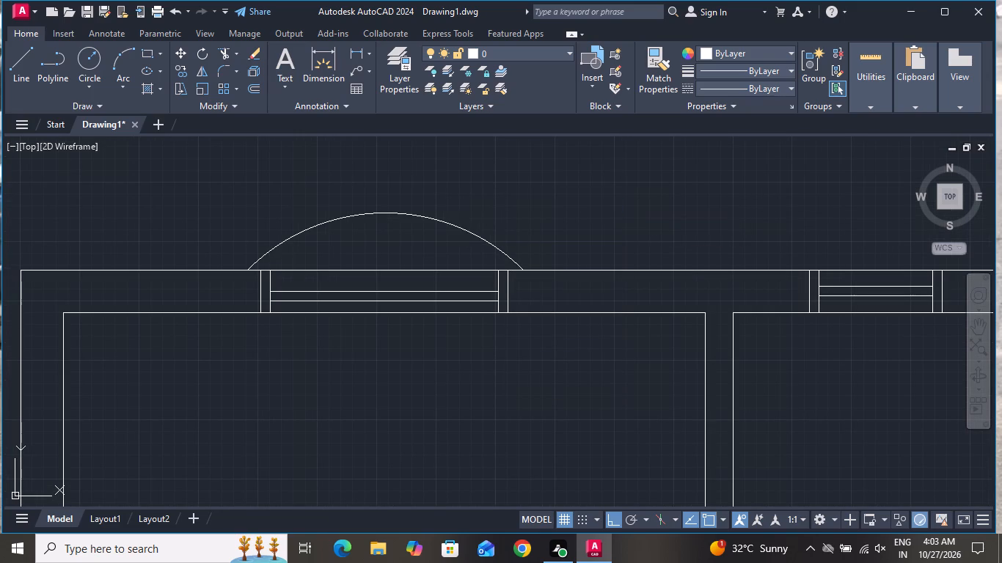
pyautogui.click(455, 227)
pyautogui.click(180, 51)
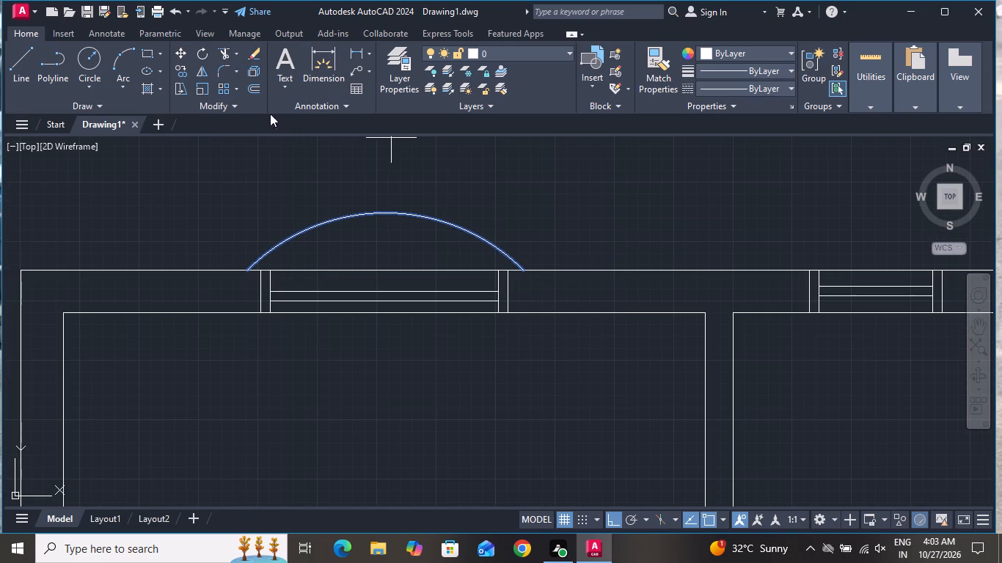
pyautogui.click(390, 214)
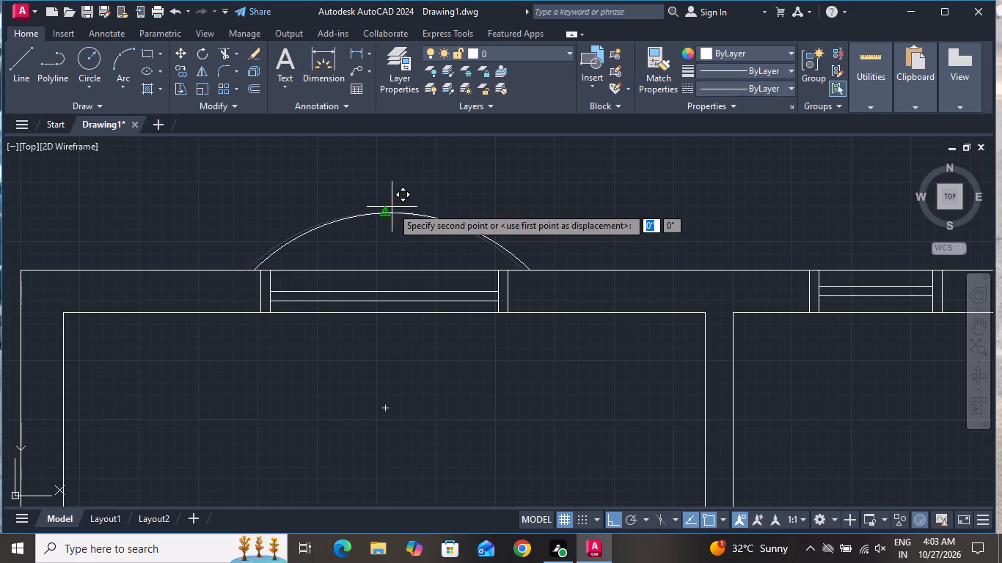
pyautogui.click(392, 205)
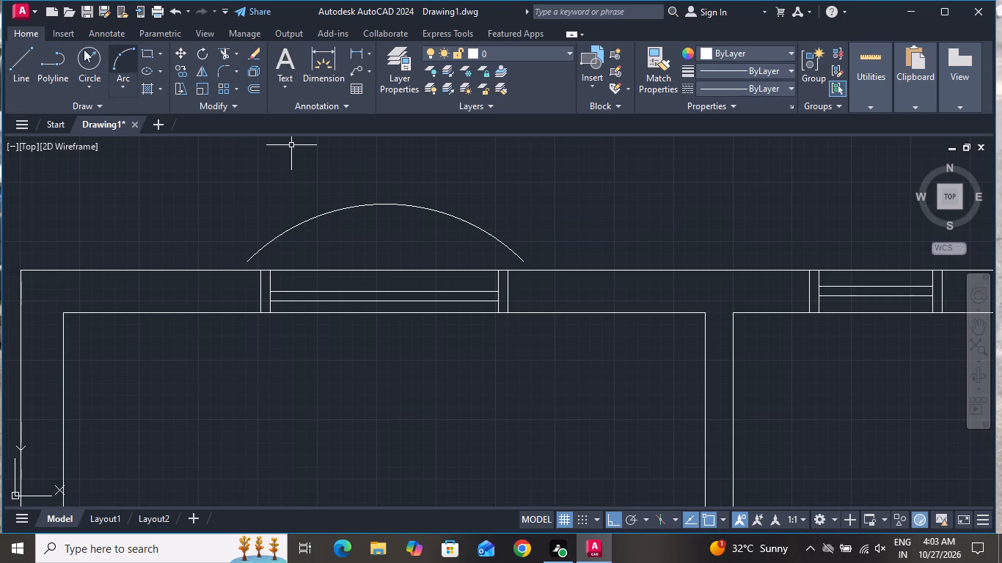
# Draw a short vertical line from the arc's left end to the outer wall line.
pyautogui.click(21, 55)
pyautogui.scroll(2, 203, 242)
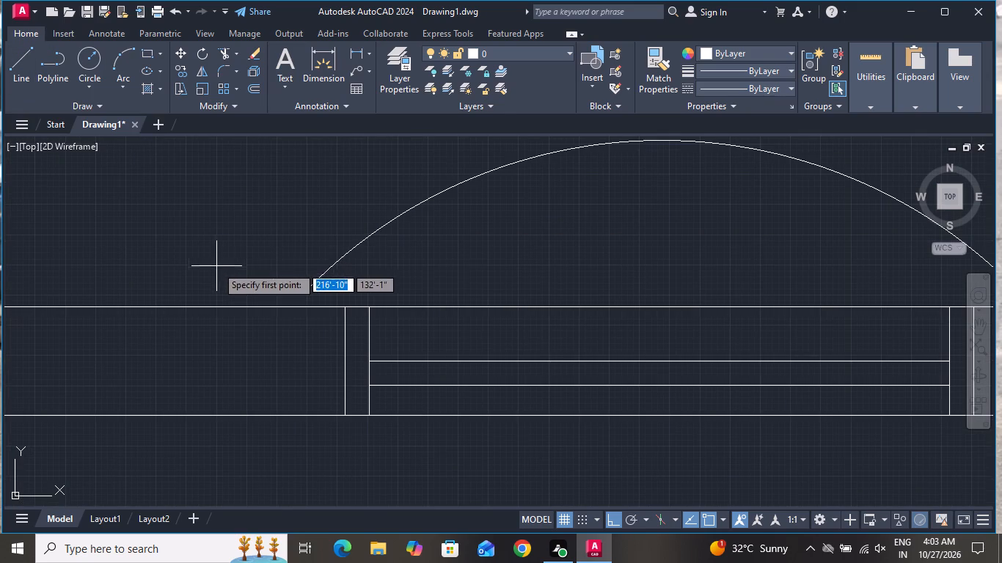
pyautogui.scroll(1, 315, 309)
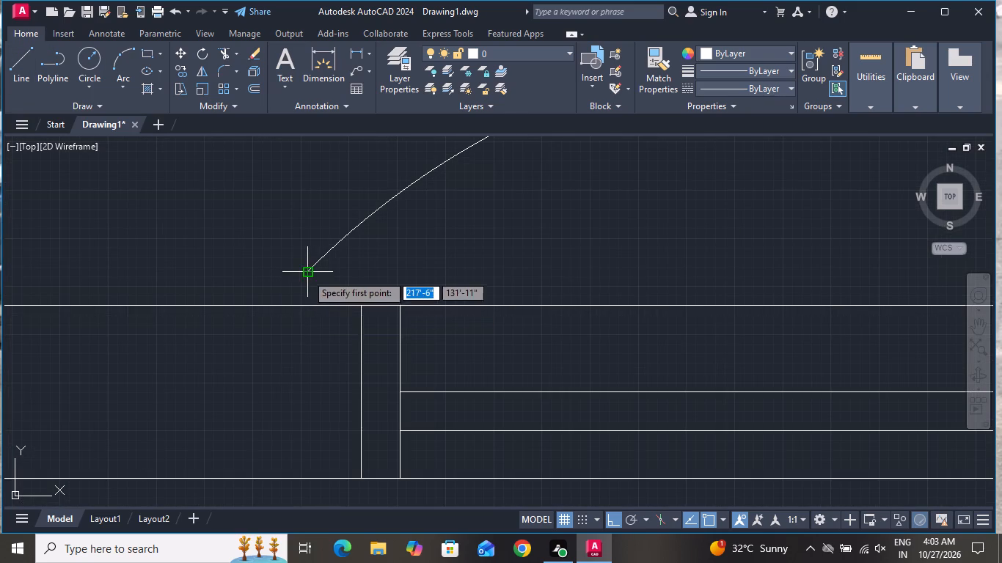
pyautogui.click(307, 274)
pyautogui.click(306, 304)
pyautogui.rightClick(307, 307)
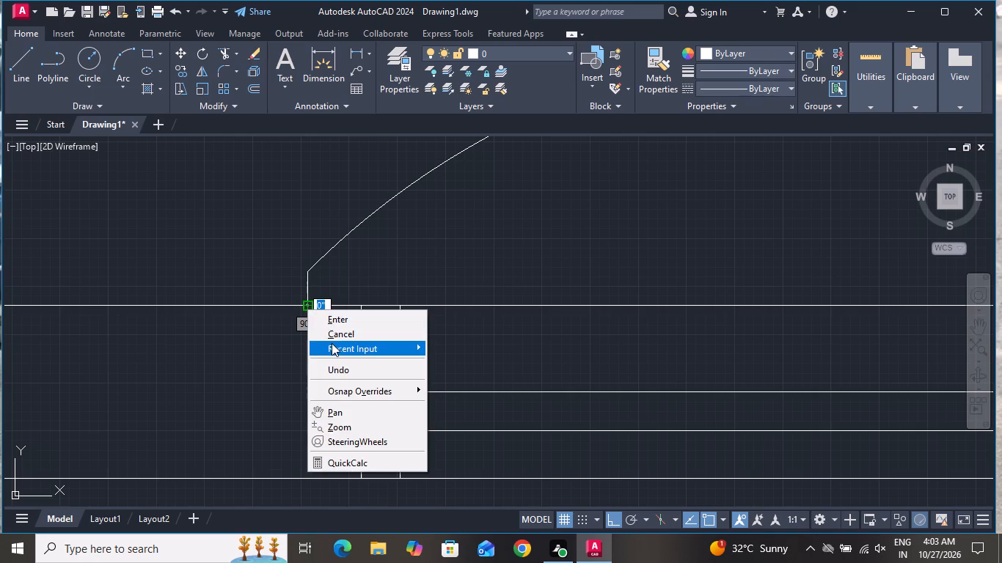
pyautogui.click(334, 333)
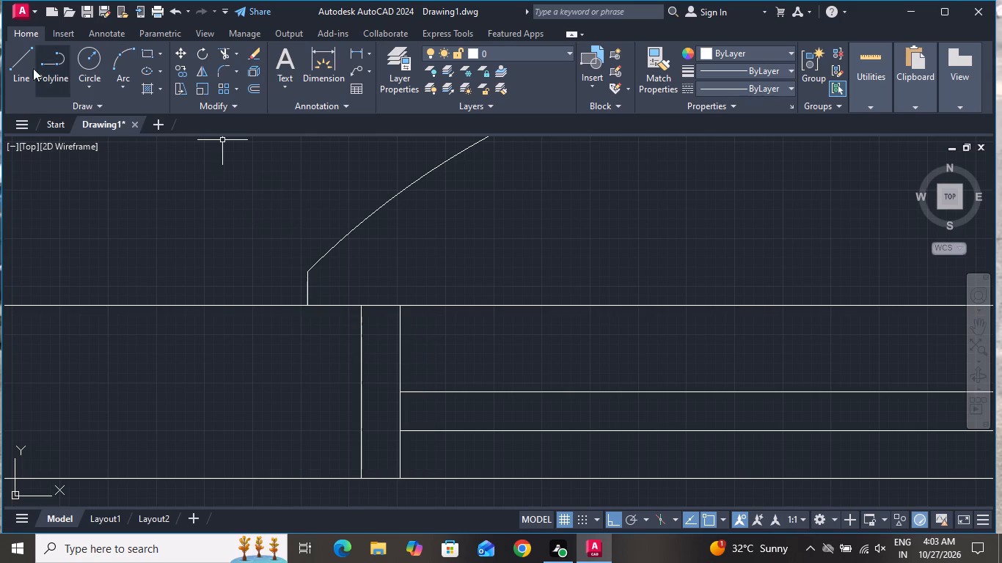
# Draw a short vertical line about 2" long from the arc's right end to the outer wall line.
pyautogui.click(20, 60)
pyautogui.scroll(-4, 181, 209)
pyautogui.scroll(1, 397, 240)
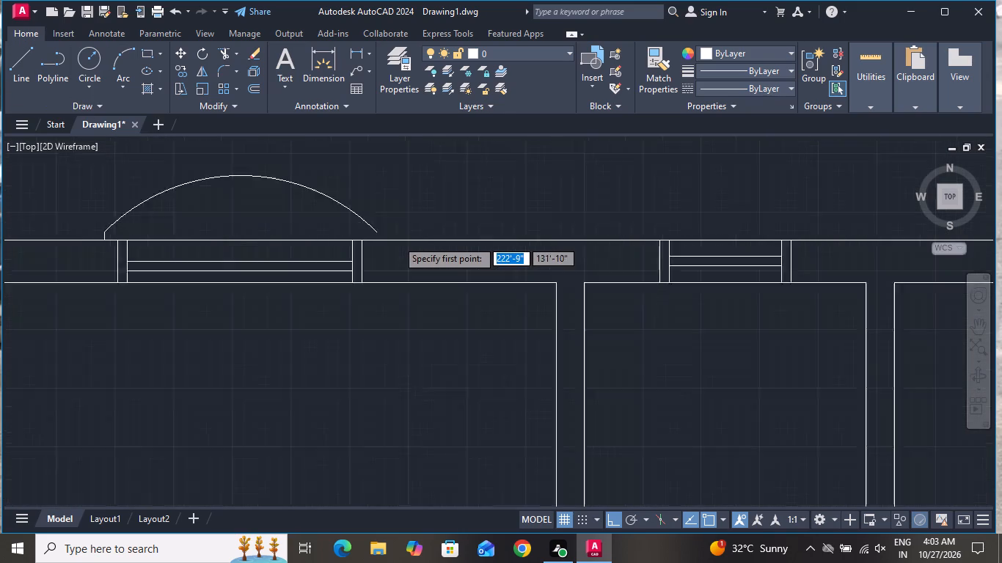
pyautogui.scroll(2, 397, 240)
pyautogui.click(342, 218)
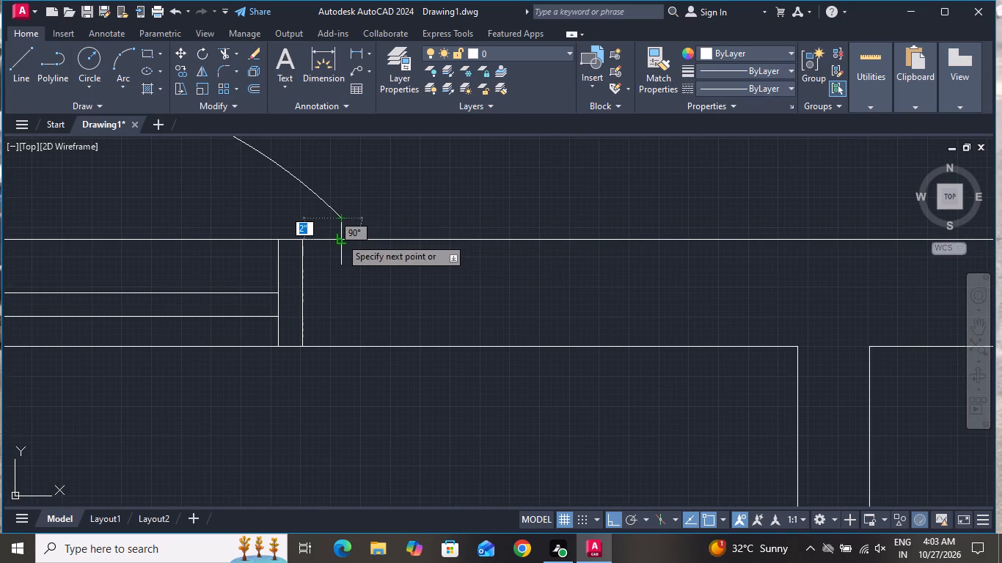
pyautogui.click(339, 240)
pyautogui.rightClick(339, 240)
pyautogui.click(354, 261)
# Copy the arc with its two short end lines along the top wall to the upper-right room's window.
pyautogui.scroll(-3, 370, 297)
pyautogui.click(384, 229)
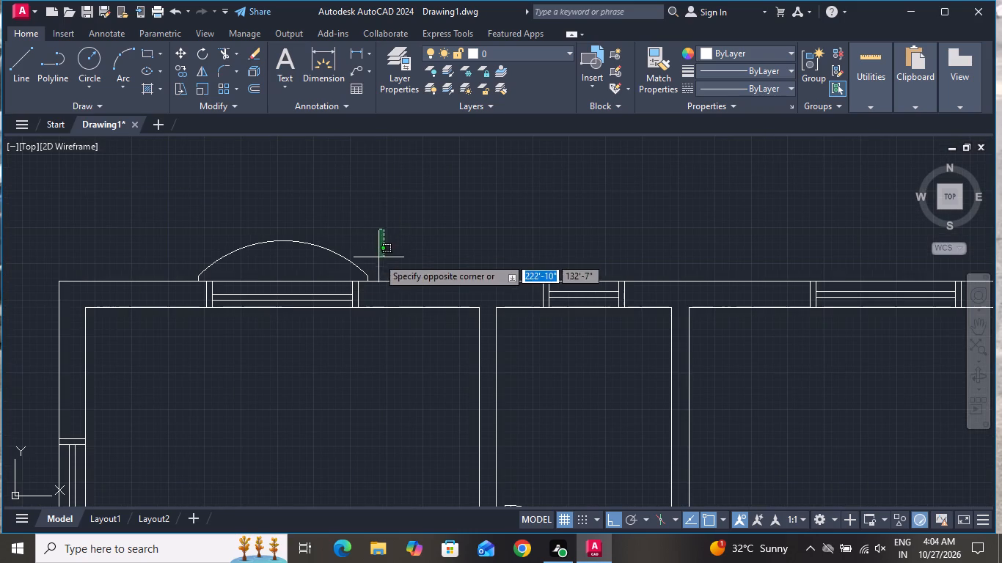
pyautogui.scroll(2, 178, 273)
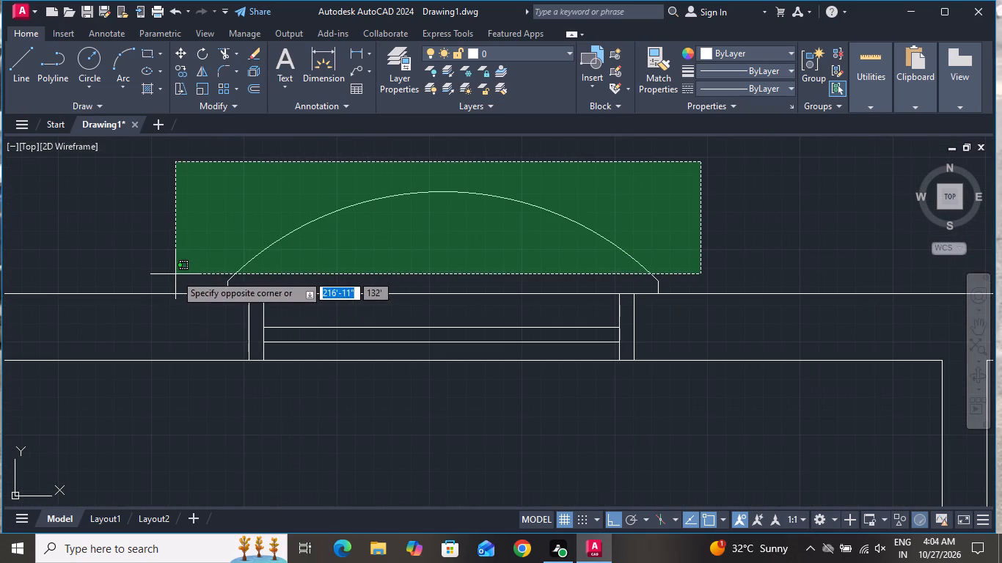
pyautogui.click(185, 288)
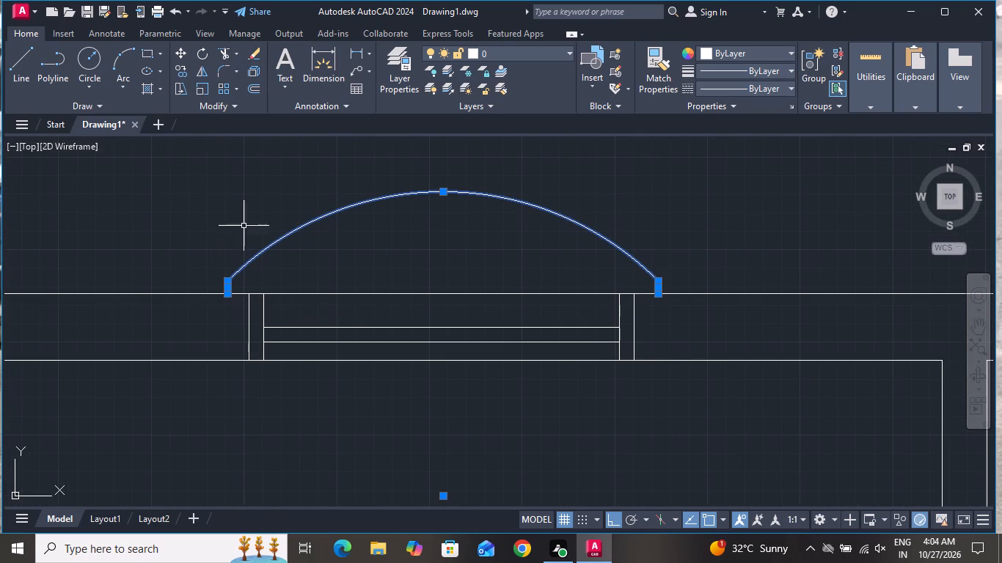
pyautogui.click(183, 76)
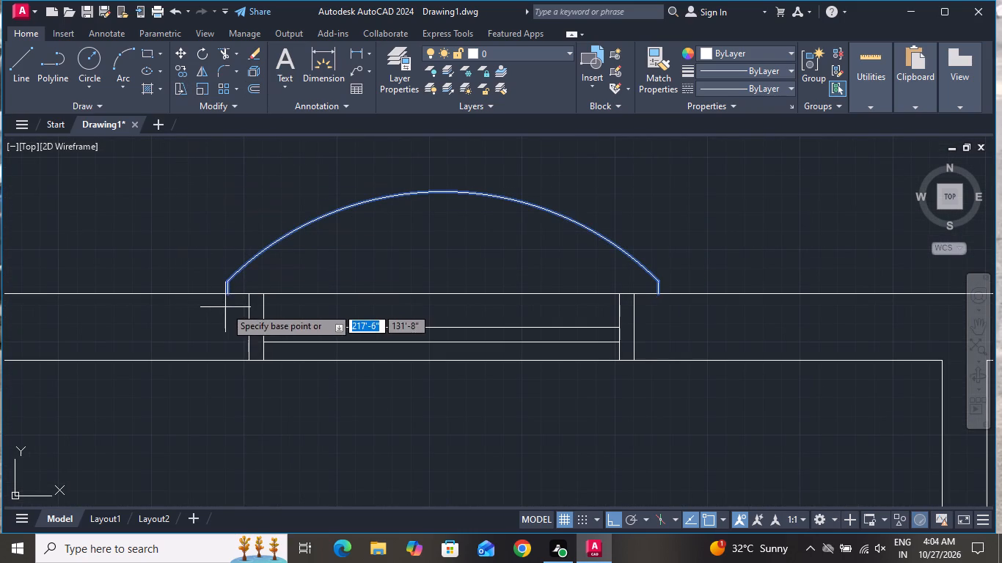
pyautogui.click(225, 295)
pyautogui.scroll(-3, 277, 241)
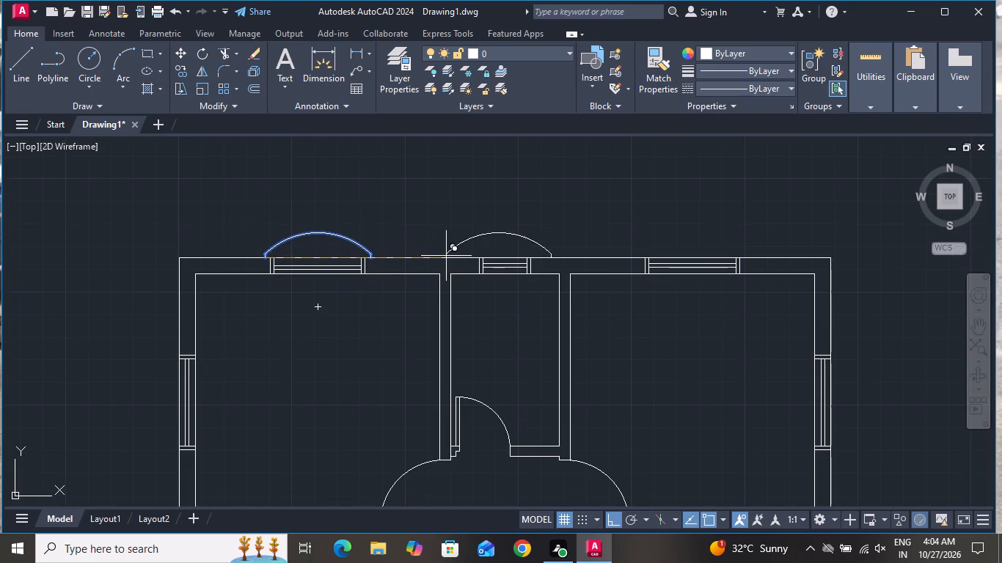
pyautogui.scroll(2, 624, 254)
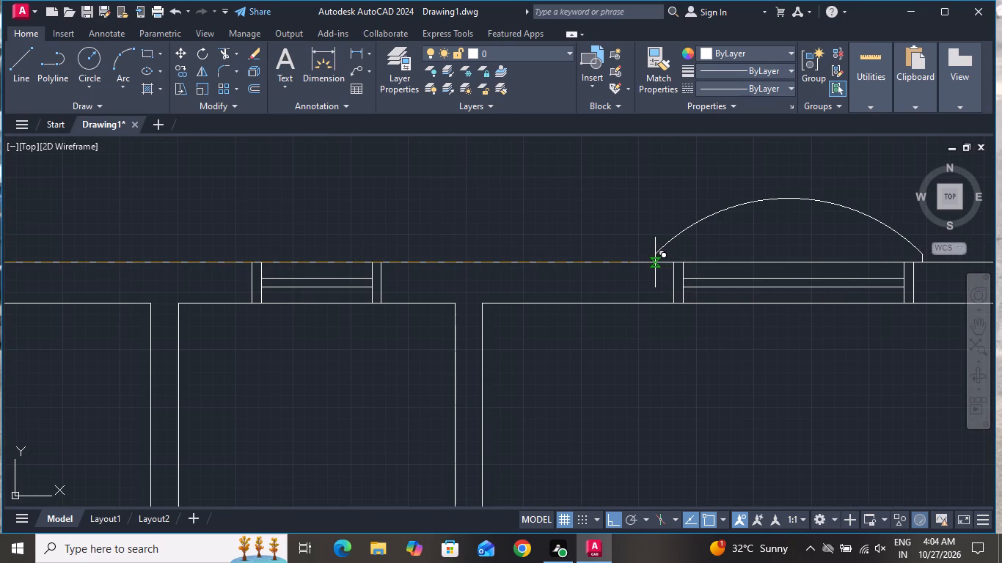
pyautogui.click(655, 261)
pyautogui.scroll(-3, 451, 289)
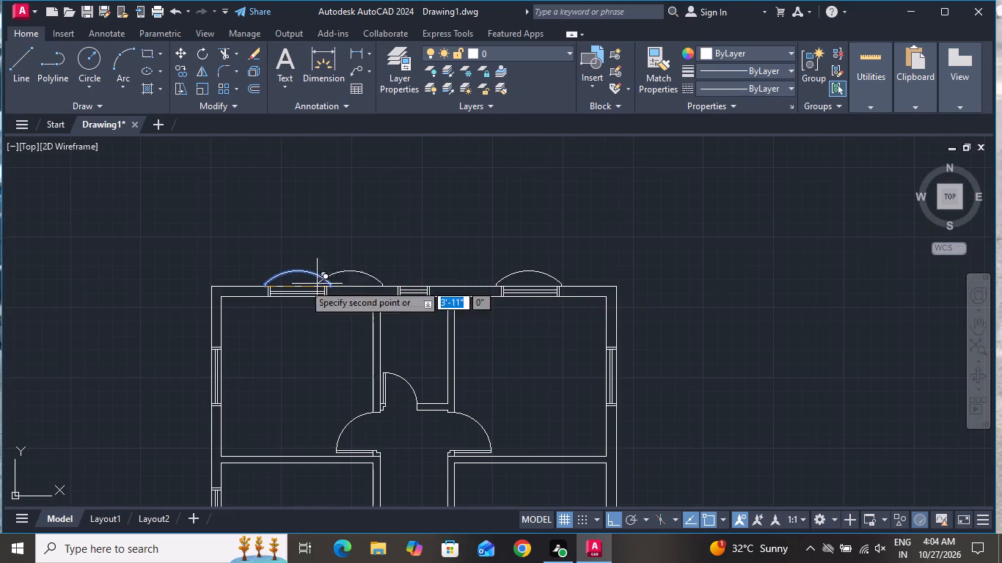
pyautogui.scroll(-3, 245, 268)
pyautogui.click(448, 298)
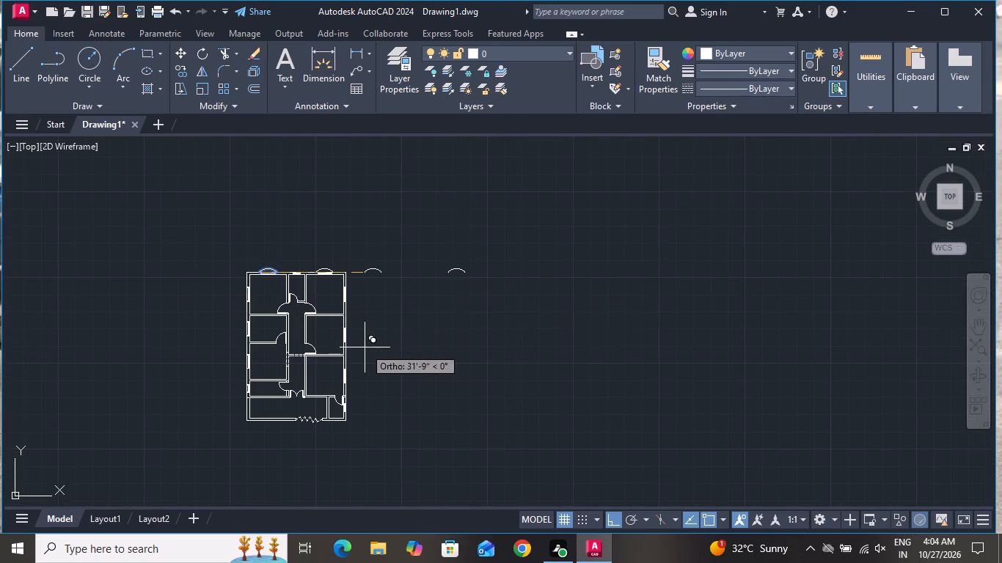
pyautogui.rightClick(397, 309)
pyautogui.click(432, 331)
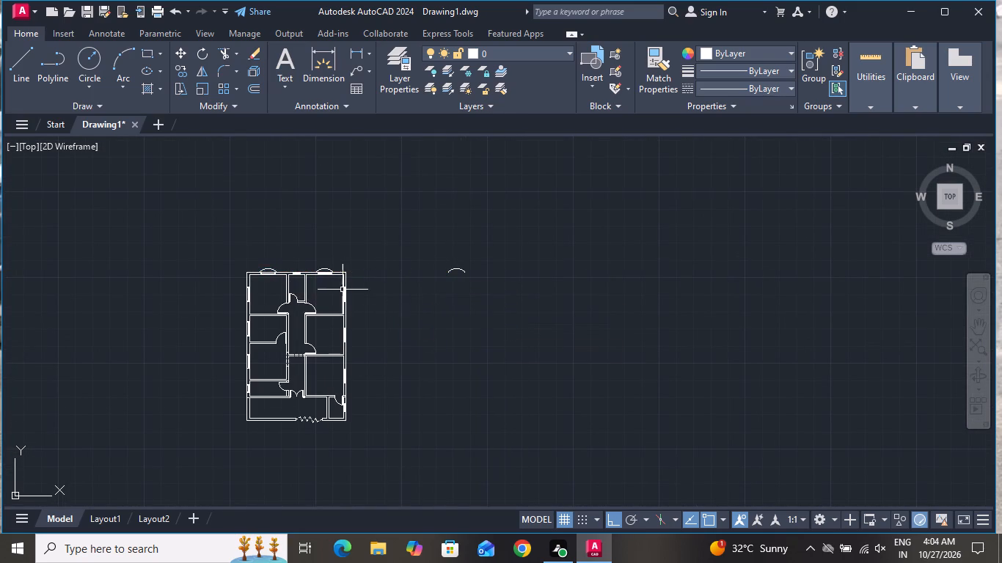
# Draw a three-point arc spanning about 2'-10" over the small middle top-wall window, ending past the adjacent interior wall.
pyautogui.scroll(2, 328, 290)
pyautogui.scroll(1, 249, 246)
pyautogui.click(117, 59)
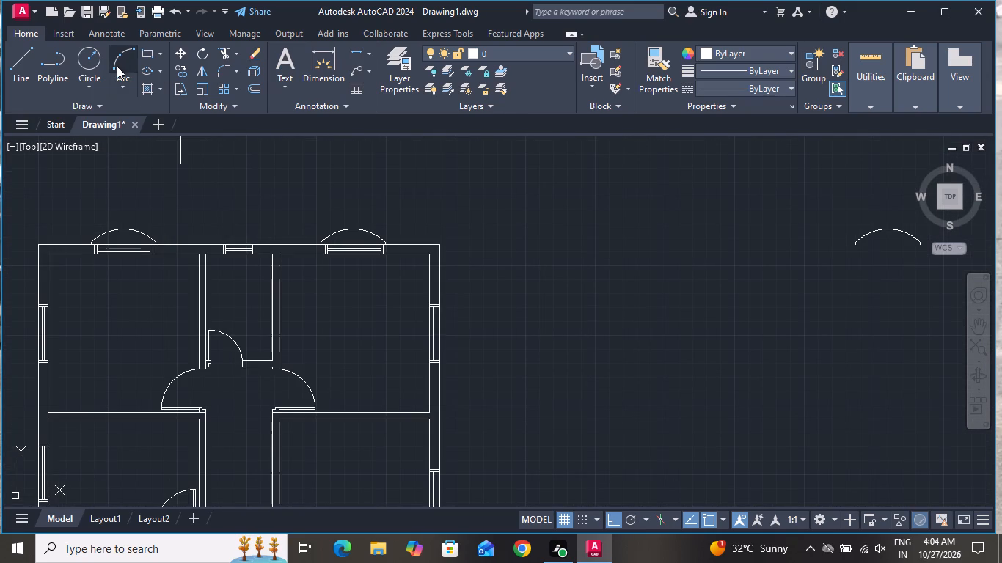
pyautogui.scroll(2, 180, 147)
pyautogui.scroll(-1, 238, 322)
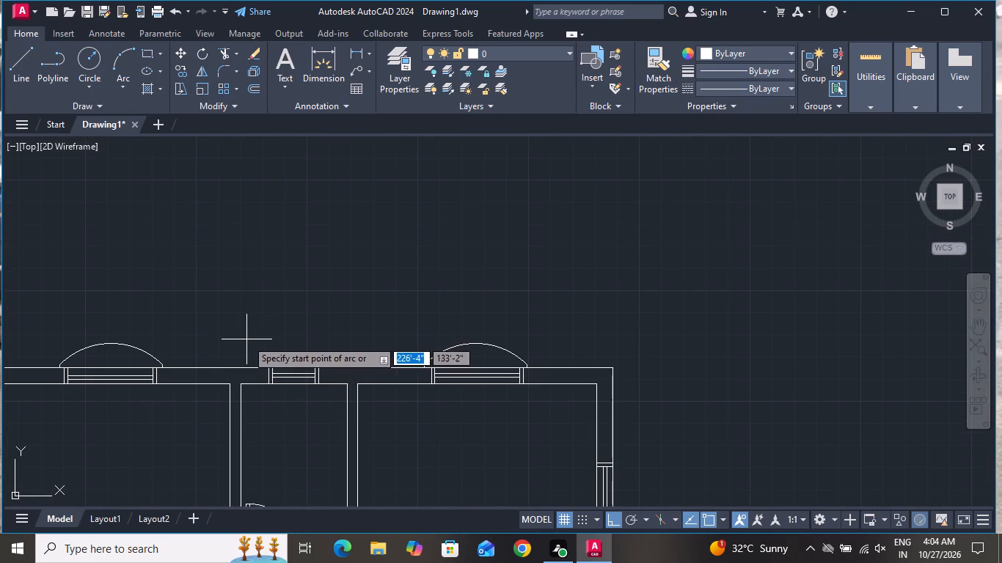
pyautogui.scroll(3, 250, 394)
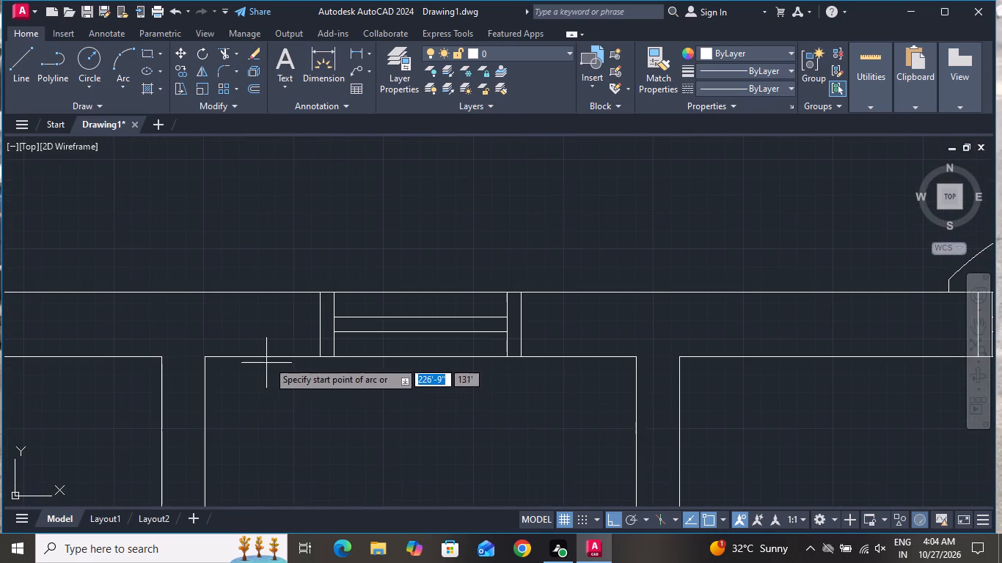
pyautogui.click(296, 293)
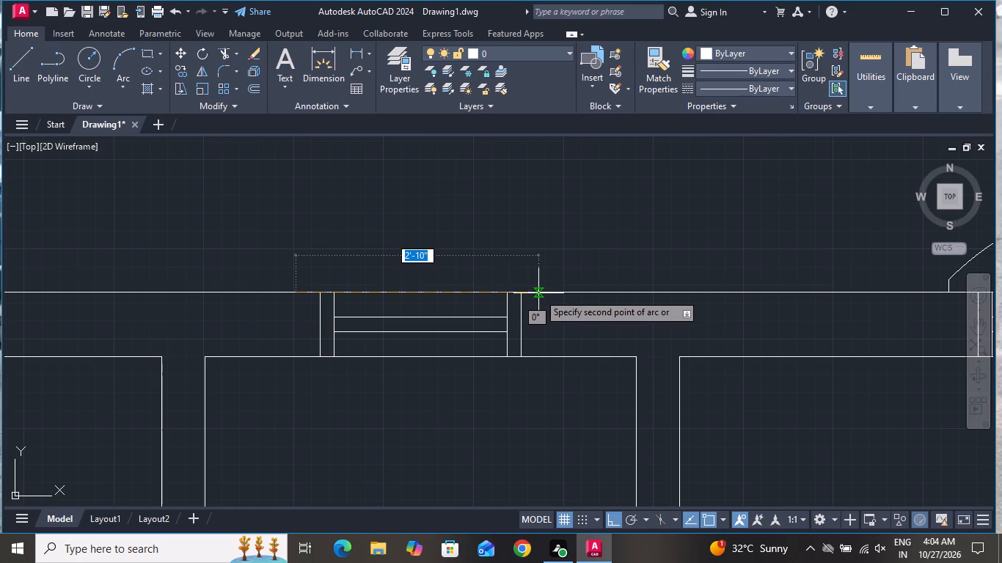
pyautogui.click(539, 293)
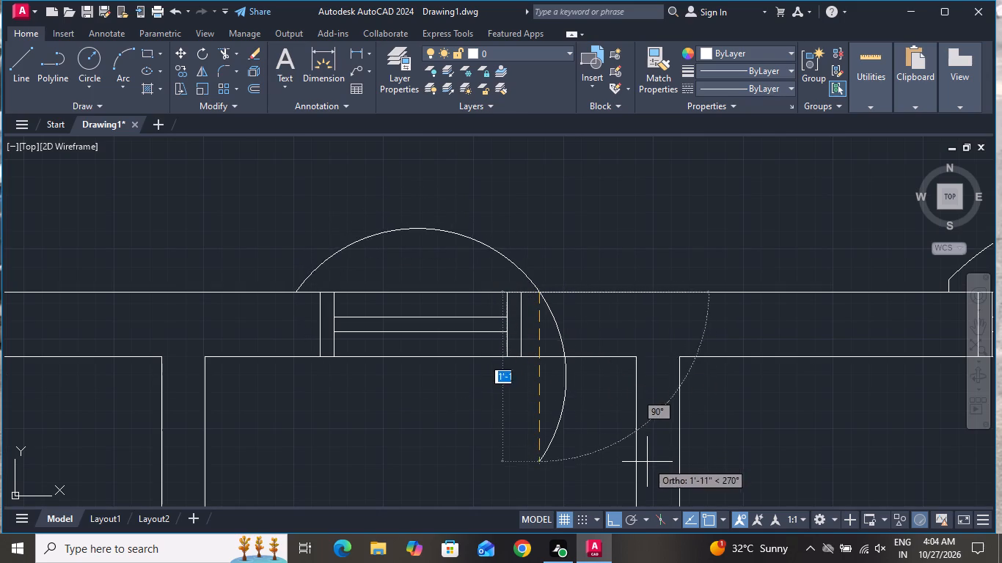
pyautogui.scroll(-3, 662, 449)
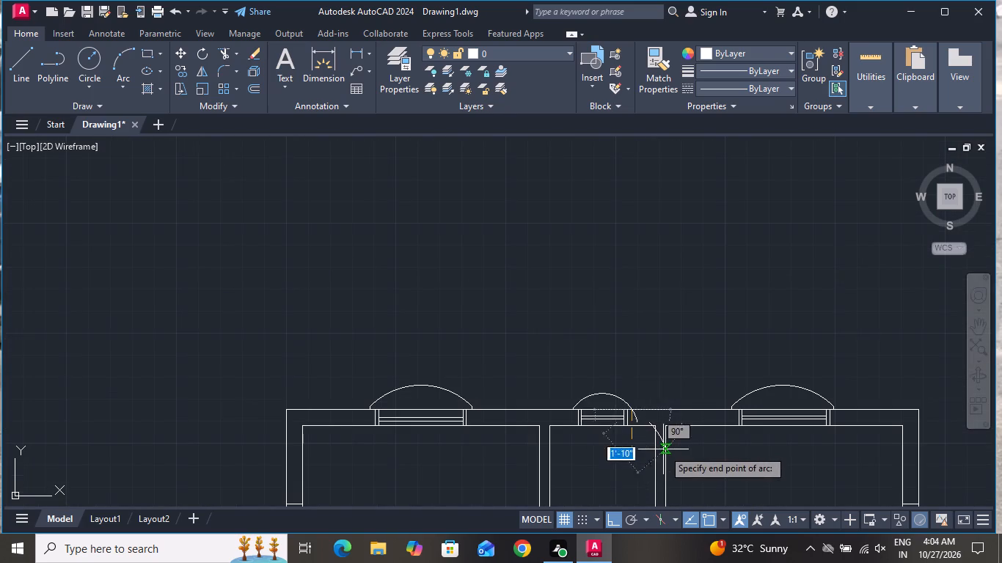
pyautogui.click(669, 465)
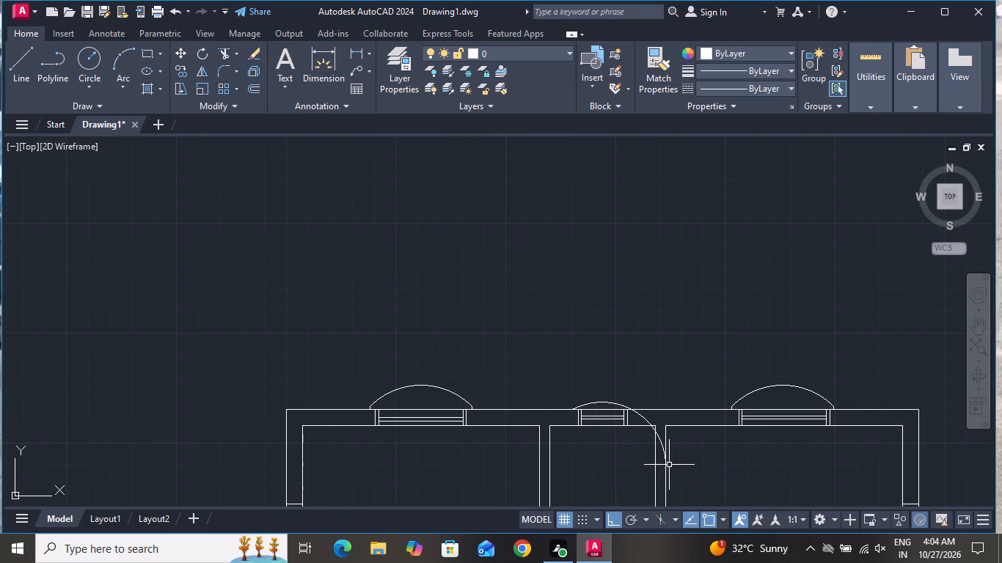
# Select the new arc over the middle top-wall window.
pyautogui.scroll(3, 589, 416)
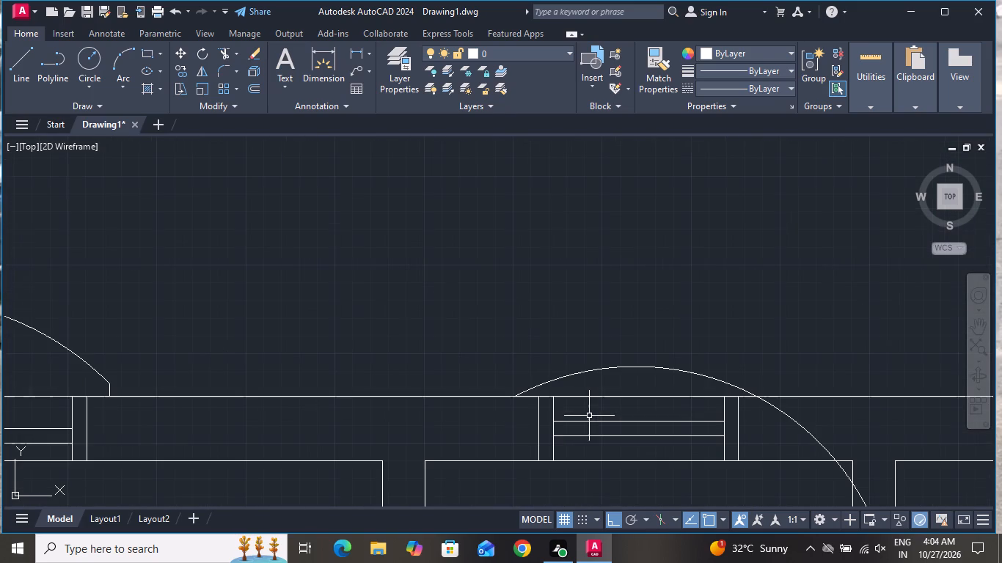
pyautogui.click(608, 369)
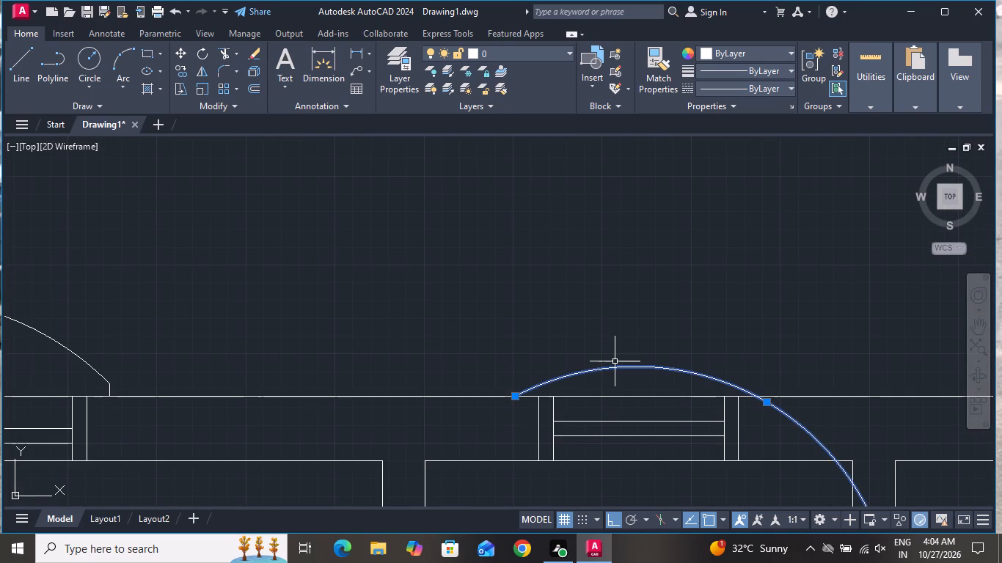
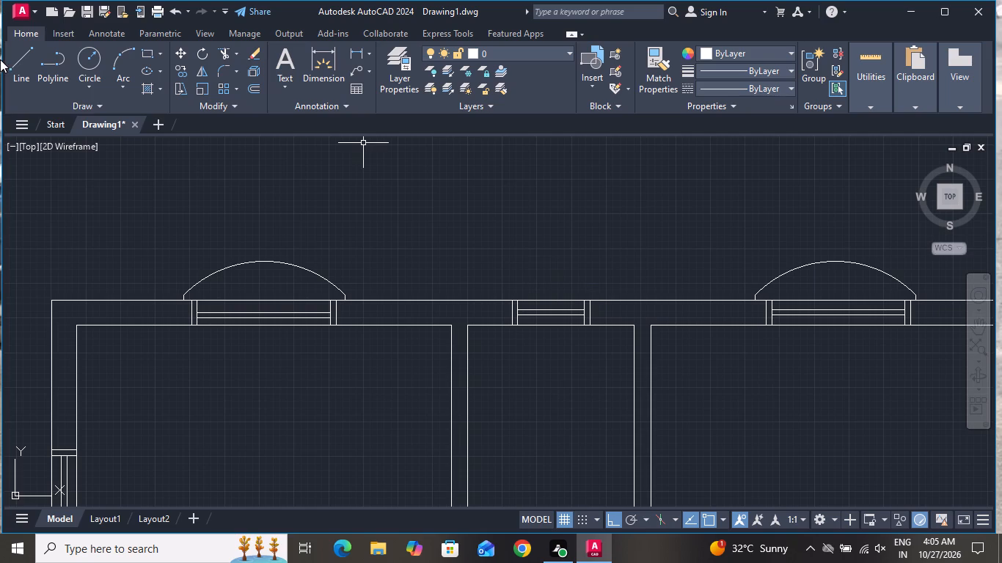
# Draw a three-point arc over the small middle top-wall window, crossing the outer wall line about 2'-9" apart and ending at the adjacent interior wall.
pyautogui.click(124, 57)
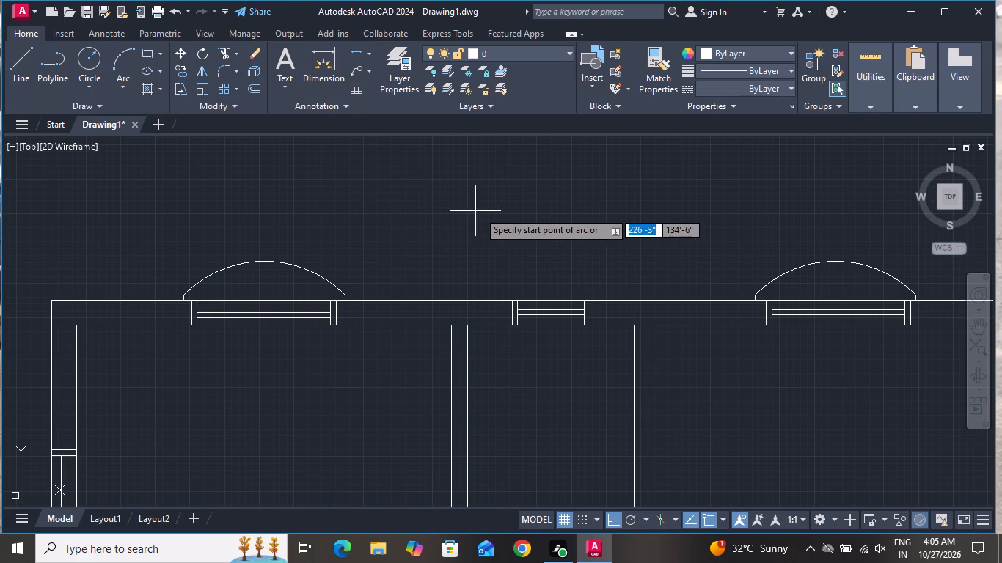
pyautogui.scroll(3, 504, 330)
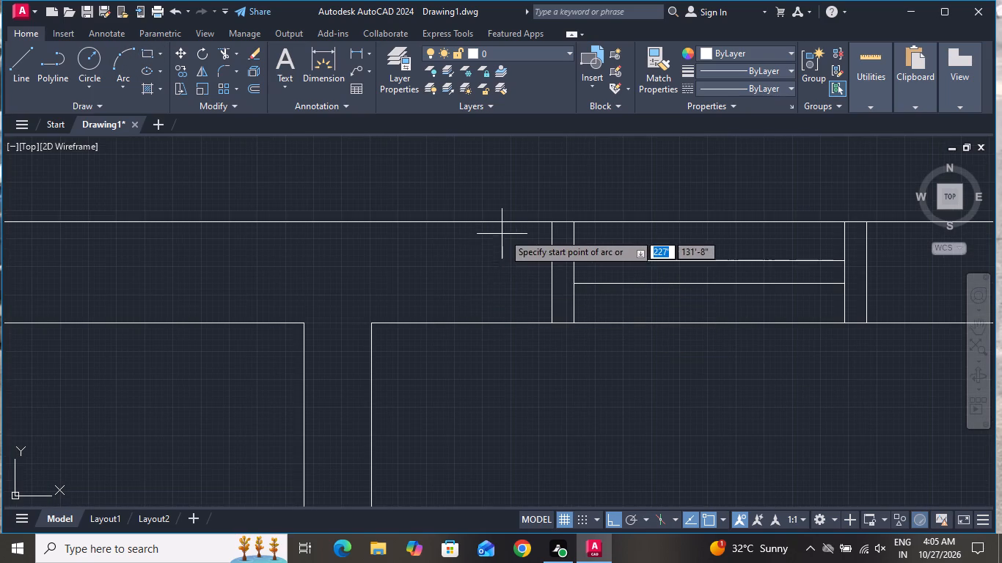
pyautogui.click(526, 224)
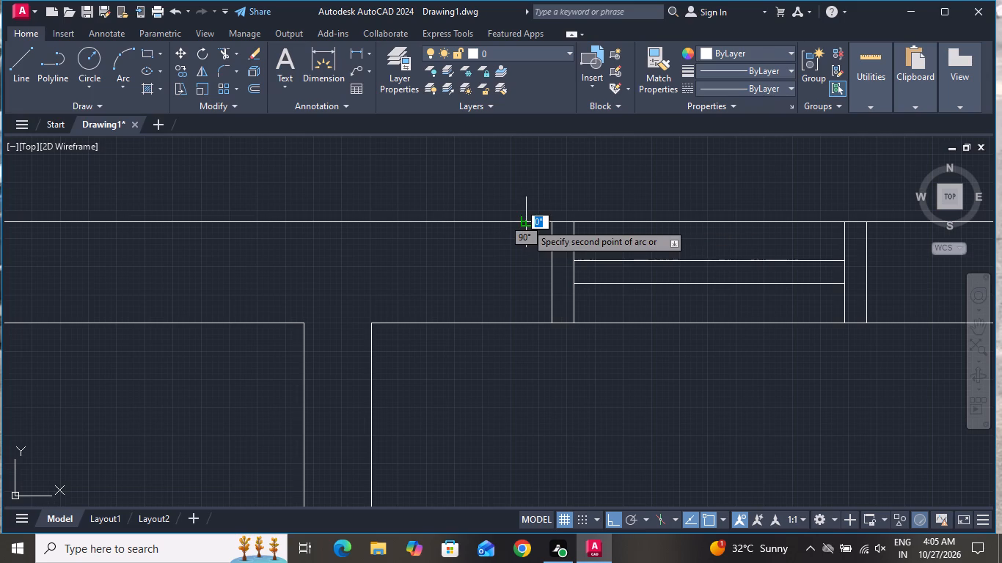
pyautogui.scroll(-2, 522, 235)
pyautogui.scroll(3, 670, 235)
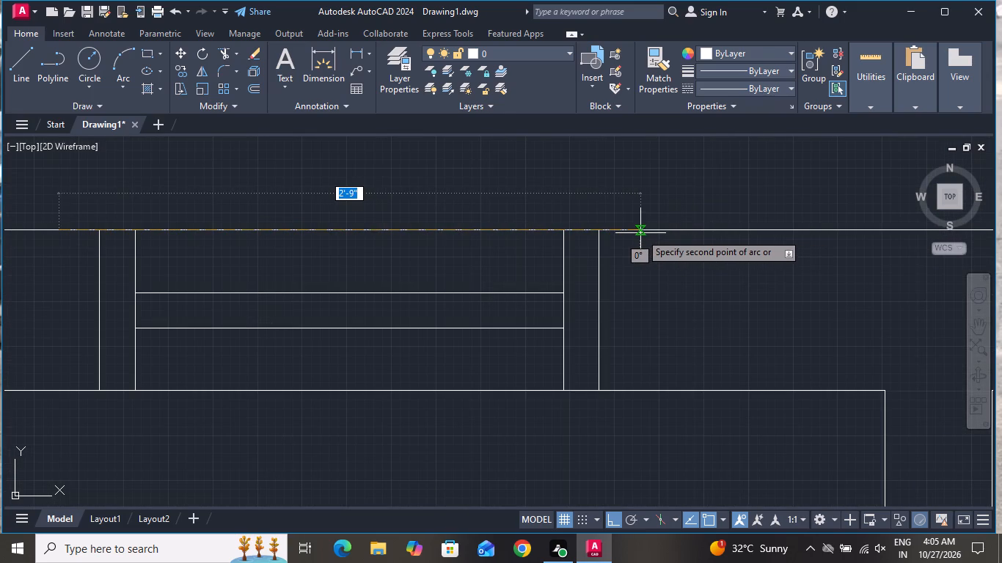
pyautogui.click(639, 233)
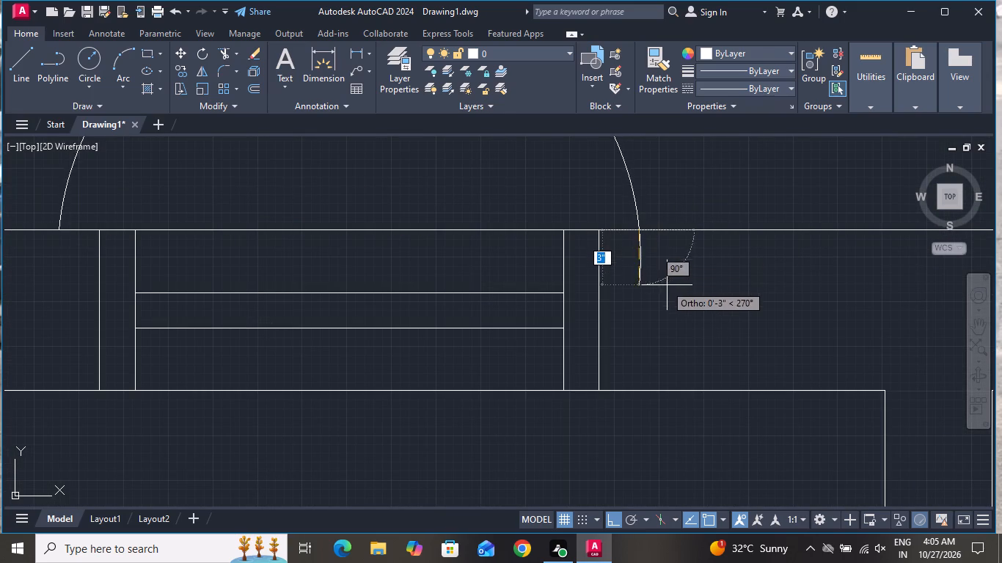
pyautogui.scroll(-3, 683, 302)
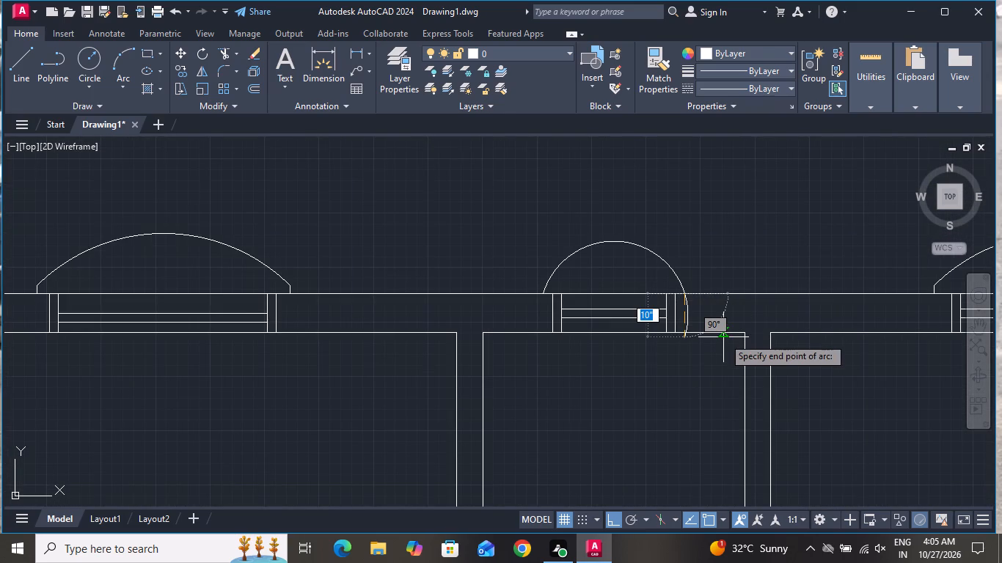
pyautogui.click(741, 375)
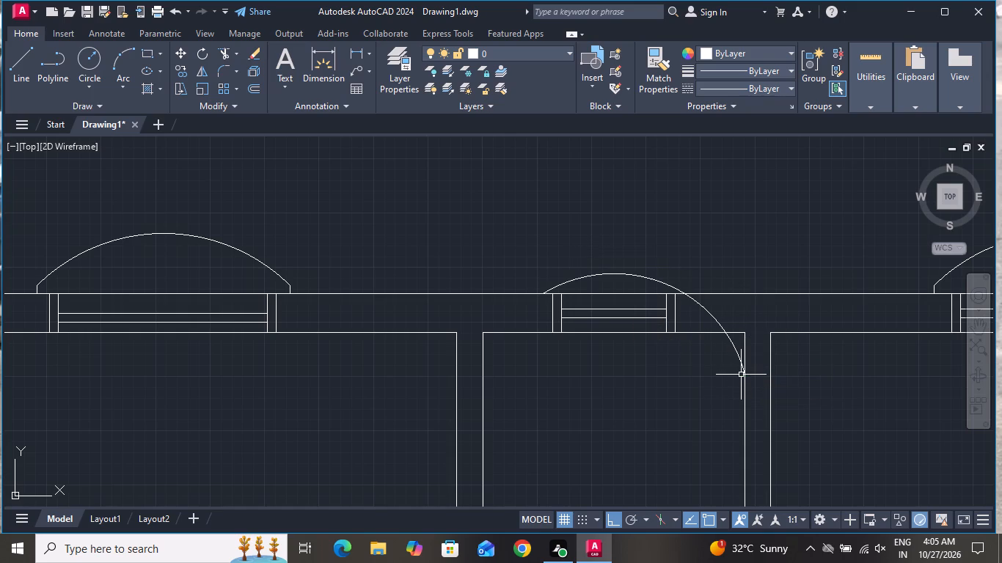
# Trim away the parts of the new arc that run below the outer wall line, down to the interior wall.
pyautogui.click(225, 53)
pyautogui.click(679, 311)
pyautogui.click(701, 302)
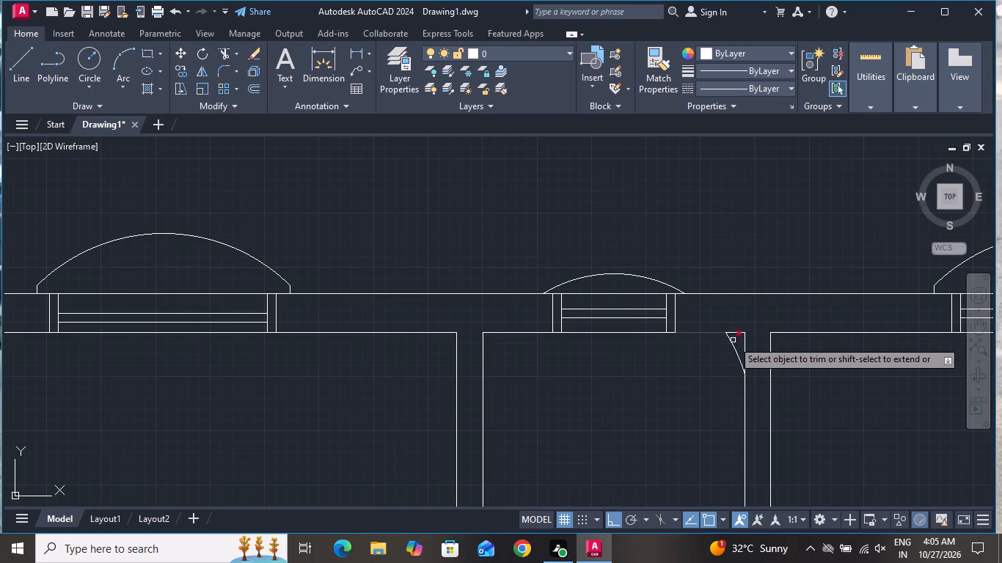
pyautogui.click(734, 342)
pyautogui.click(732, 364)
pyautogui.scroll(-1, 651, 375)
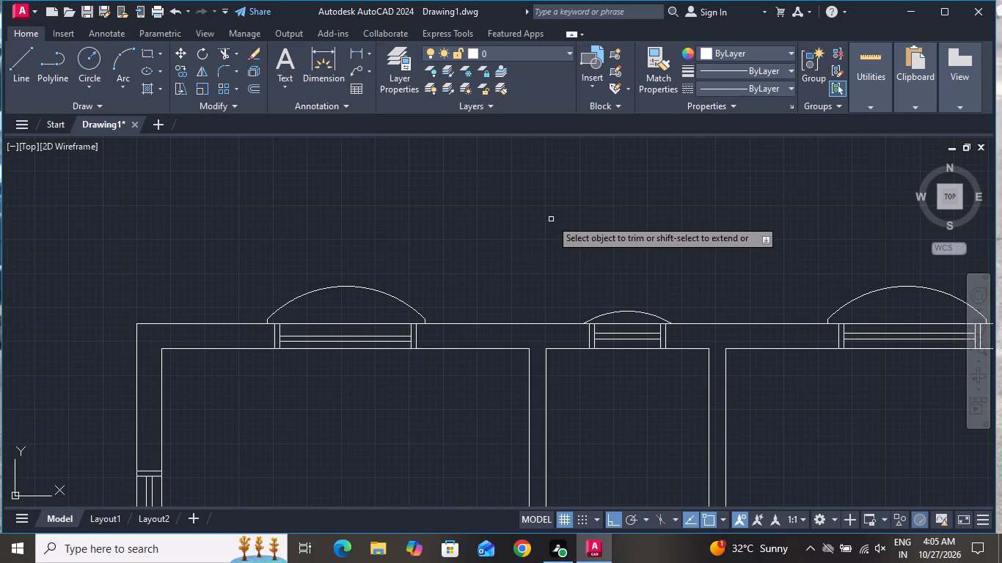
pyautogui.scroll(1, 544, 232)
pyautogui.rightClick(540, 235)
pyautogui.click(552, 256)
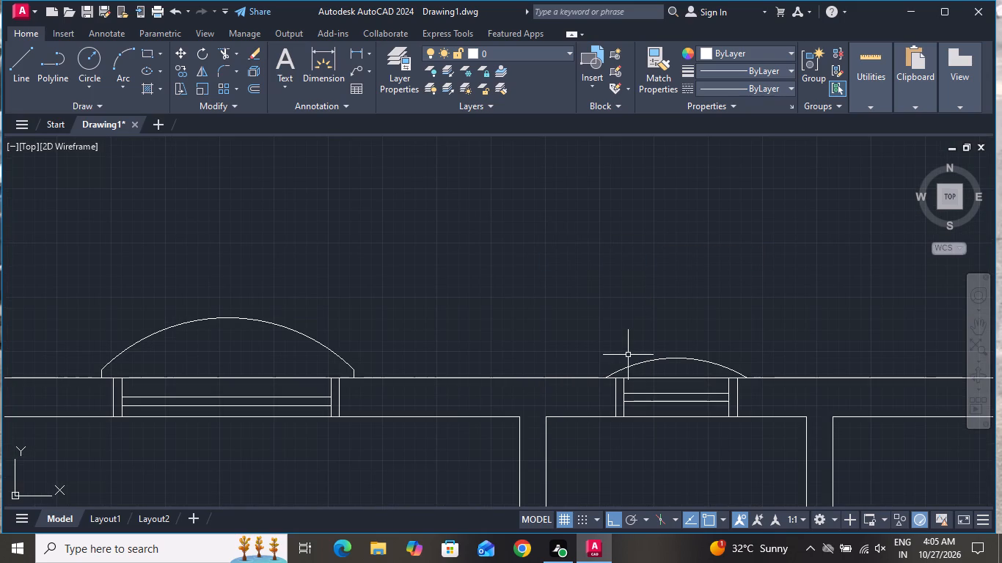
# Move the small arc slightly upward, off the outer wall line above the middle window.
pyautogui.click(646, 357)
pyautogui.click(640, 366)
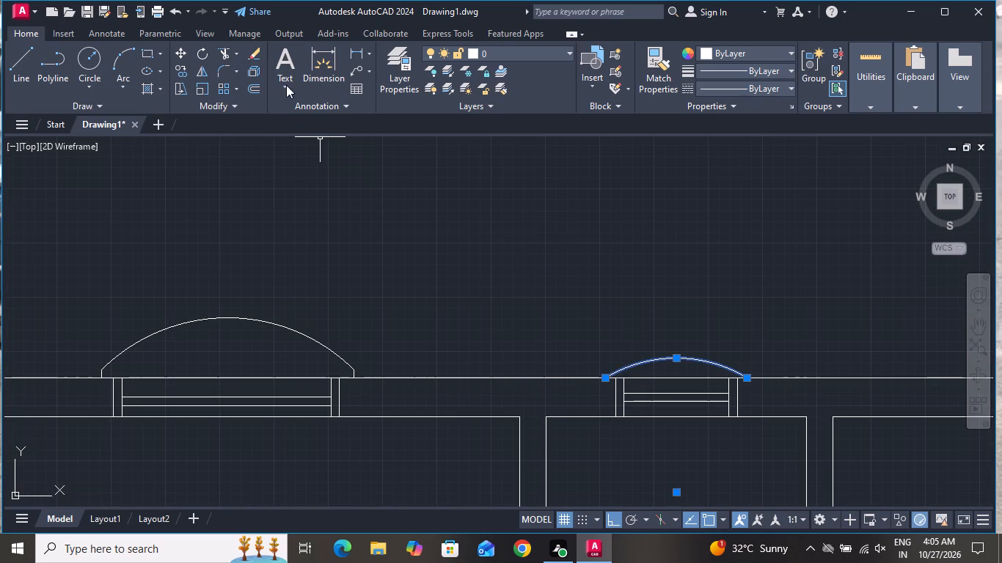
pyautogui.click(183, 54)
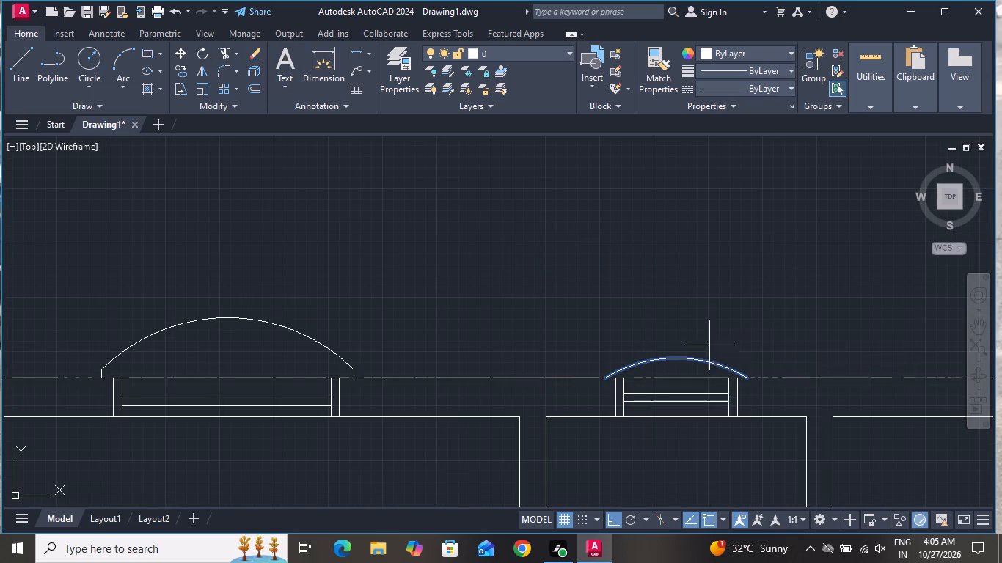
pyautogui.click(679, 361)
pyautogui.click(673, 346)
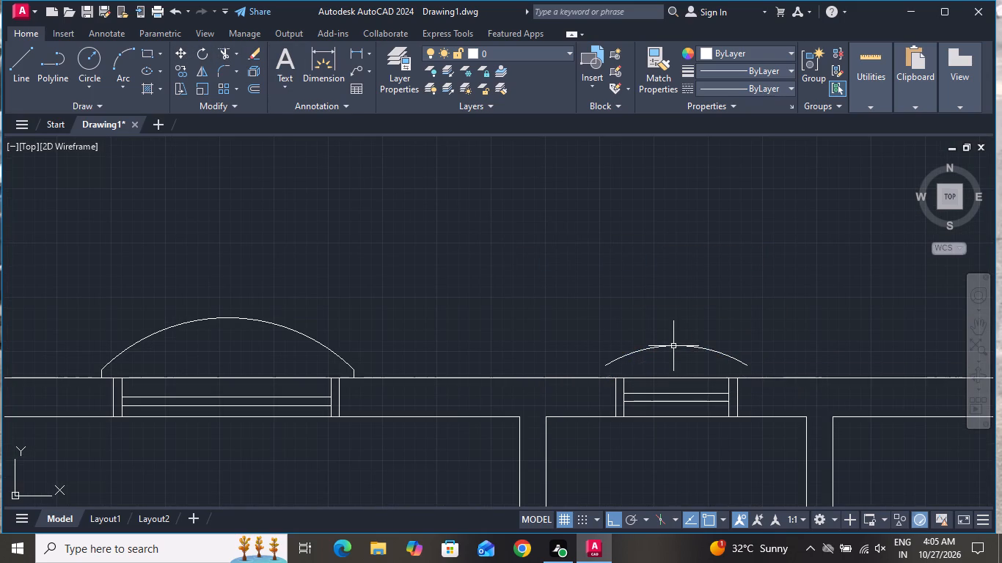
# Draw a short vertical line from the small arc's left end down to the outer wall line.
pyautogui.click(18, 56)
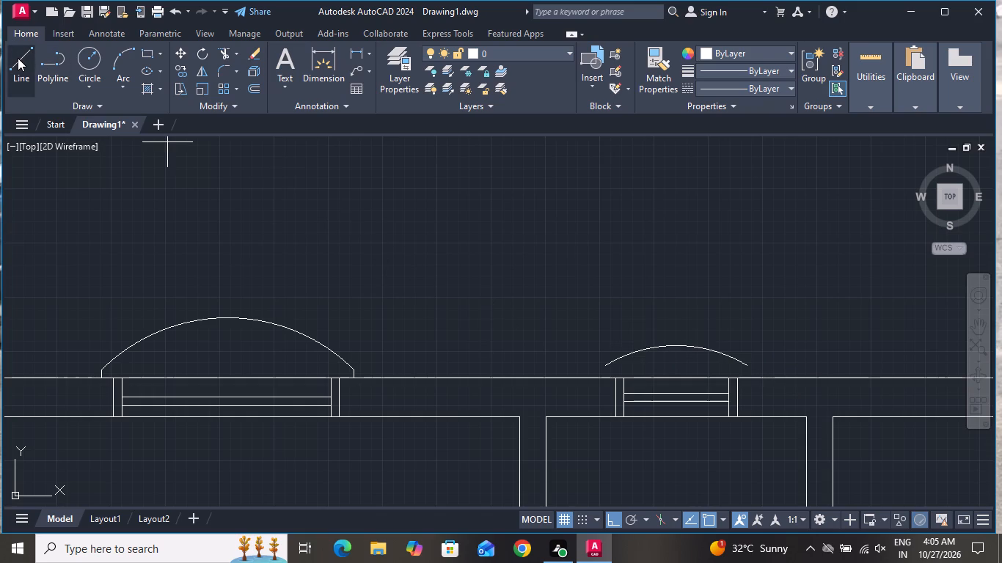
pyautogui.scroll(-1, 222, 126)
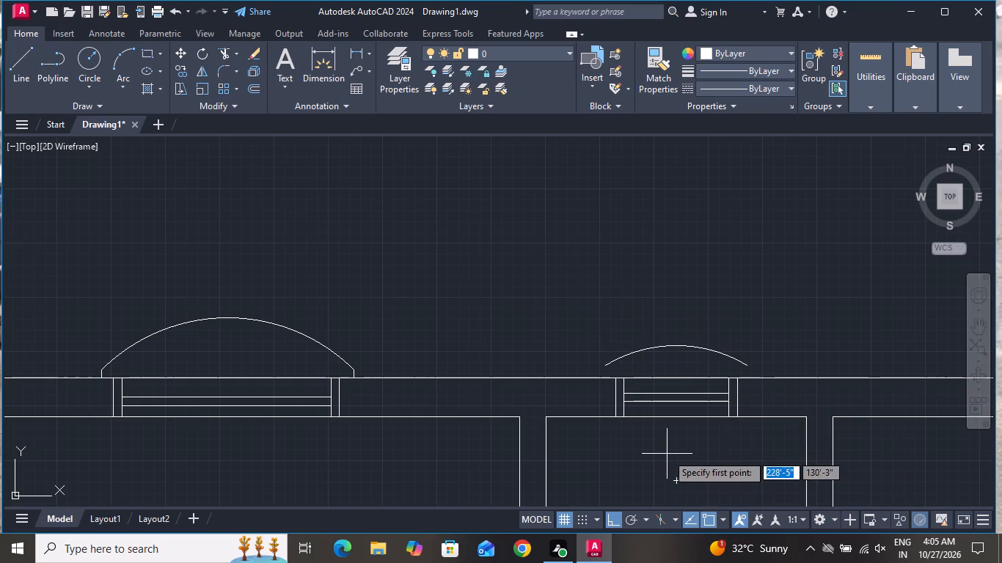
pyautogui.scroll(2, 617, 372)
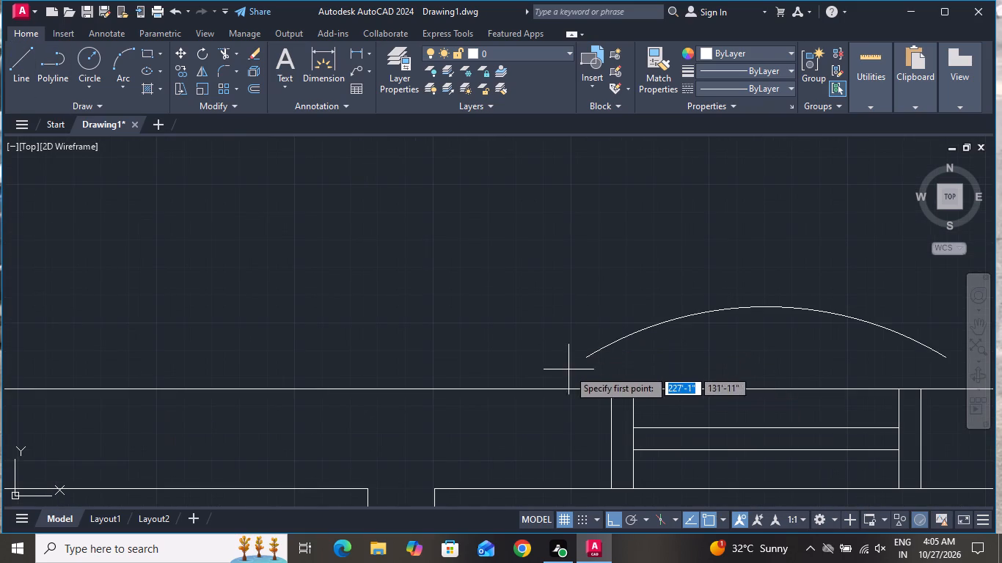
pyautogui.click(584, 358)
pyautogui.click(582, 391)
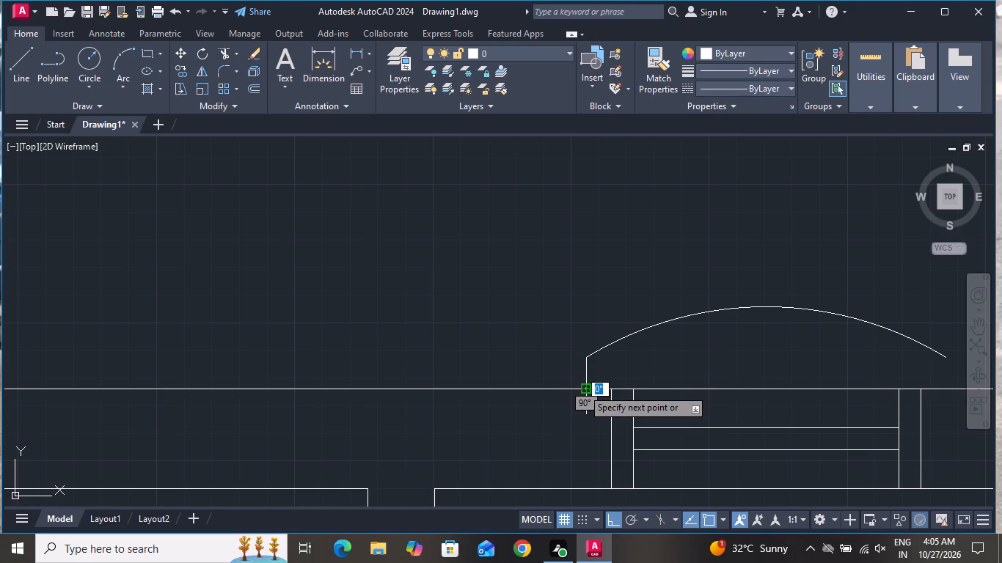
pyautogui.rightClick(582, 389)
pyautogui.click(622, 251)
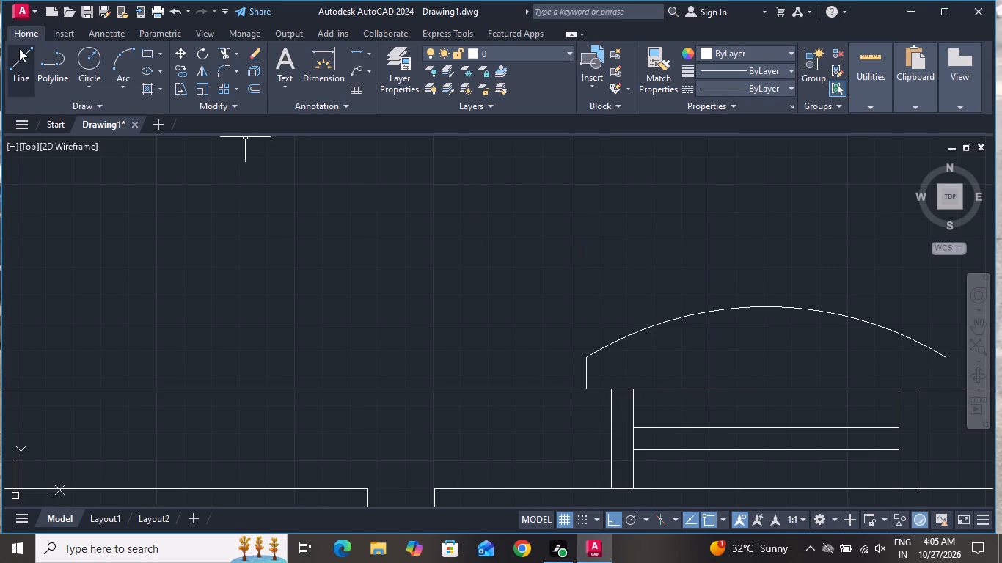
# Draw a short vertical line from the small arc's right end down to the outer wall line.
pyautogui.click(19, 48)
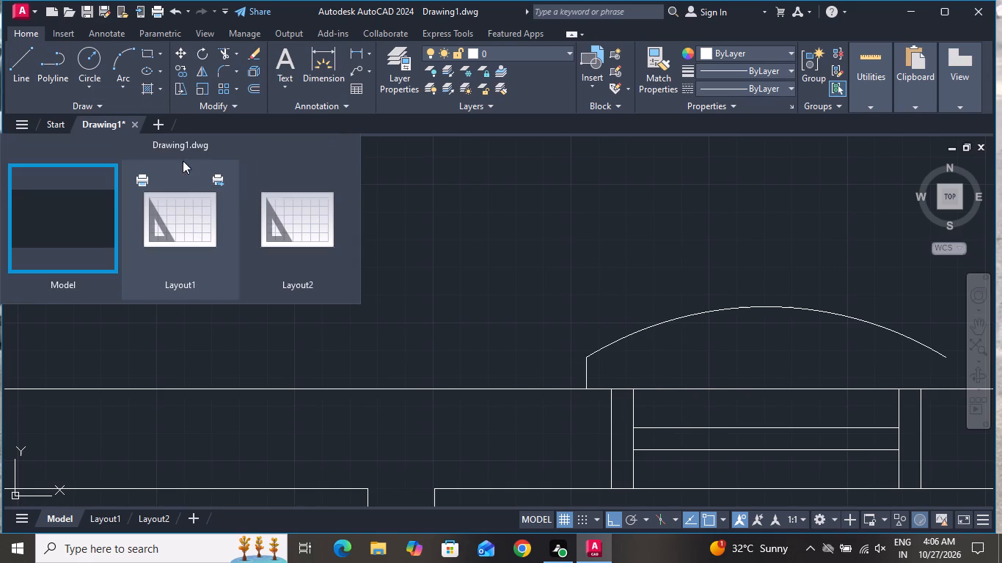
pyautogui.click(24, 56)
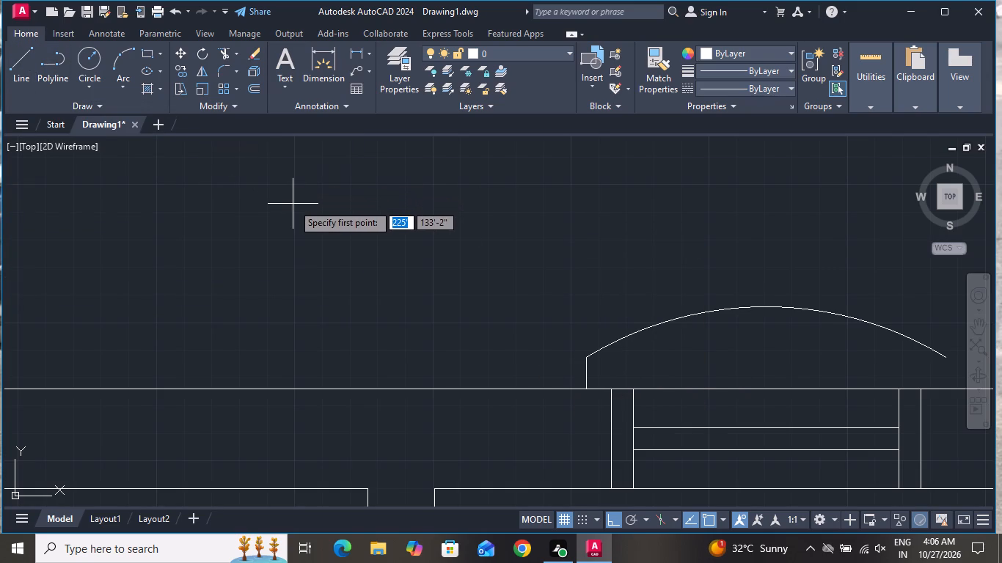
pyautogui.scroll(-1, 293, 206)
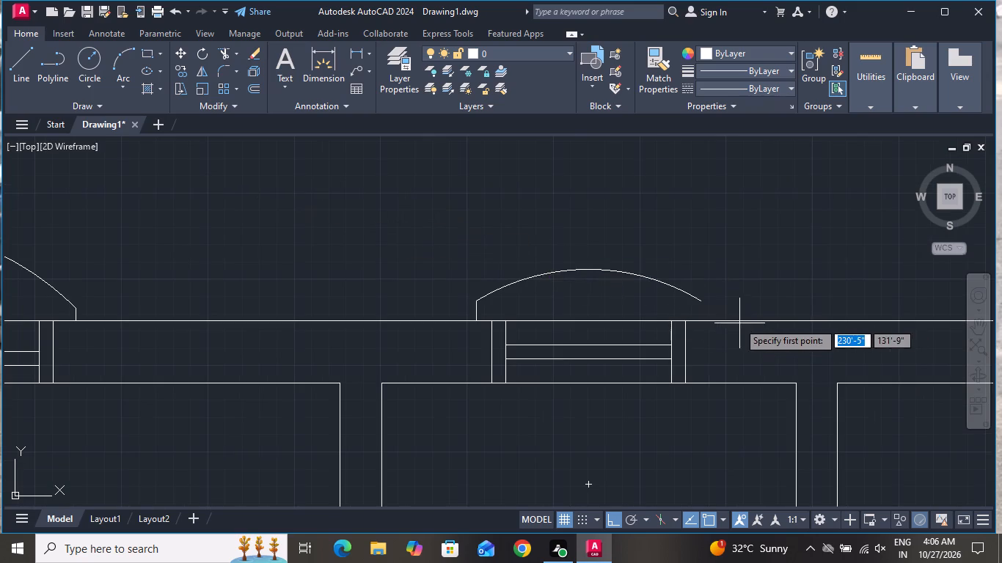
pyautogui.scroll(3, 718, 322)
pyautogui.click(648, 244)
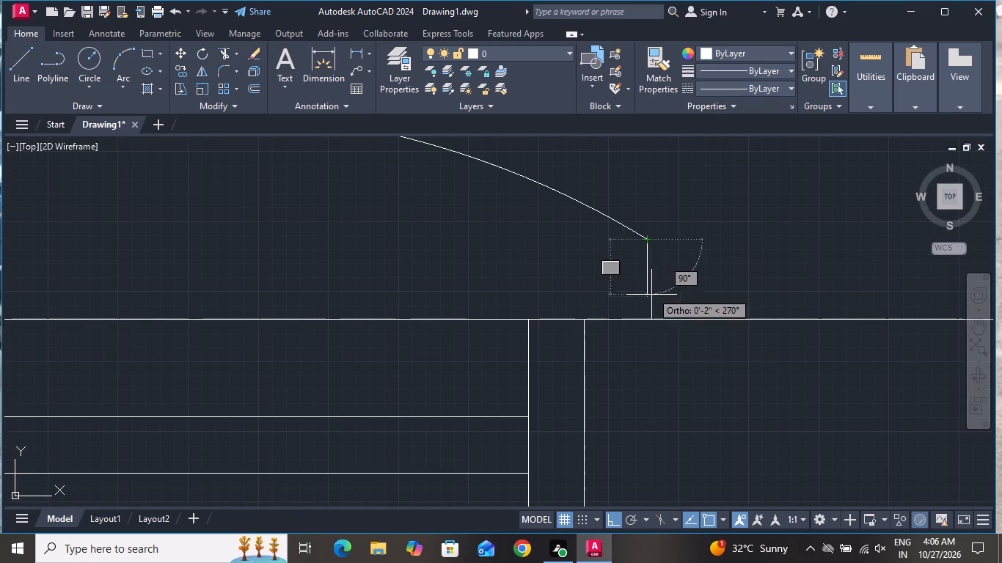
pyautogui.click(646, 318)
pyautogui.rightClick(648, 318)
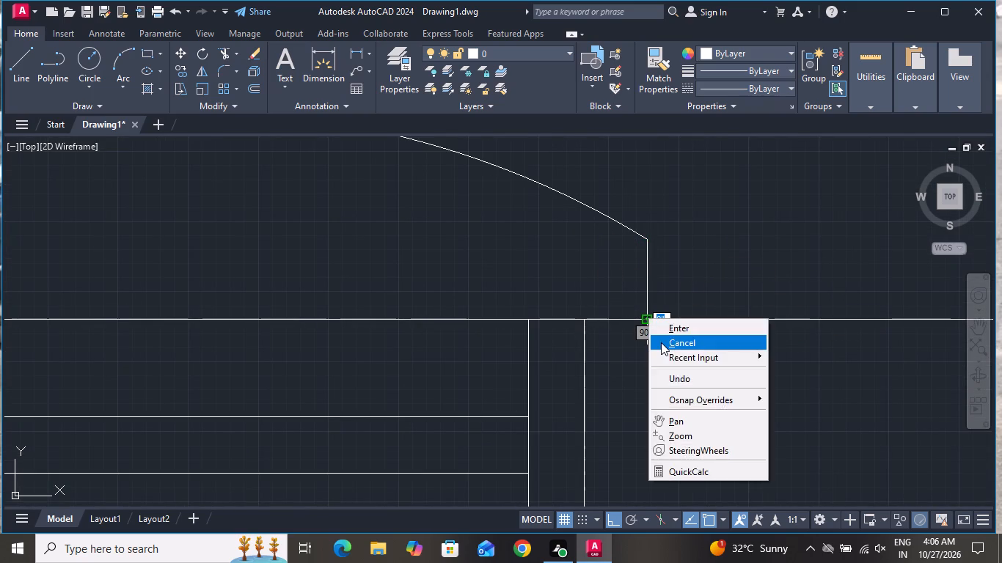
pyautogui.click(661, 342)
# Rotate the spare arc with end lines, lying outside the plan to the right, 90° clockwise so it bulges to the right.
pyautogui.scroll(-6, 661, 347)
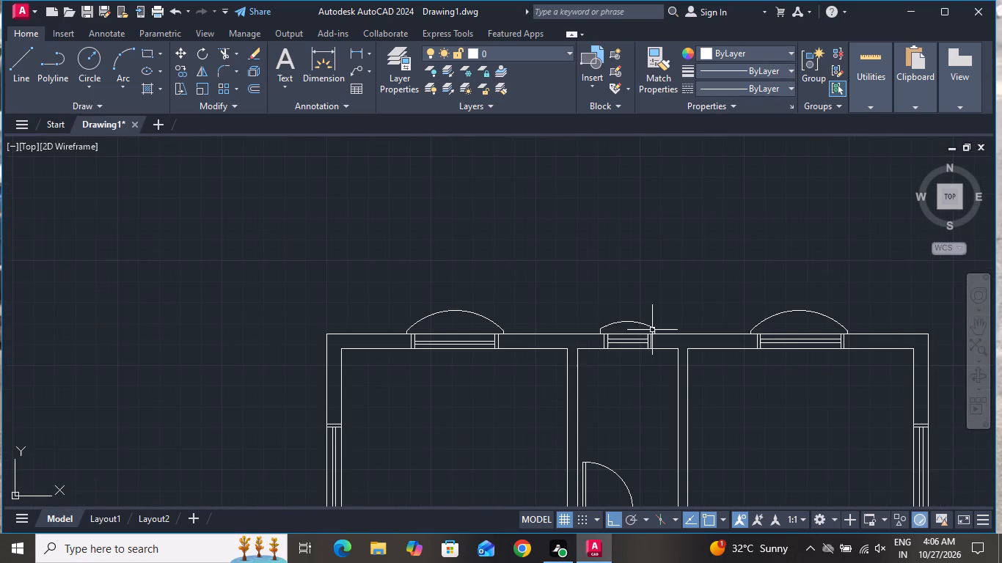
pyautogui.scroll(-2, 538, 317)
pyautogui.scroll(-1, 704, 305)
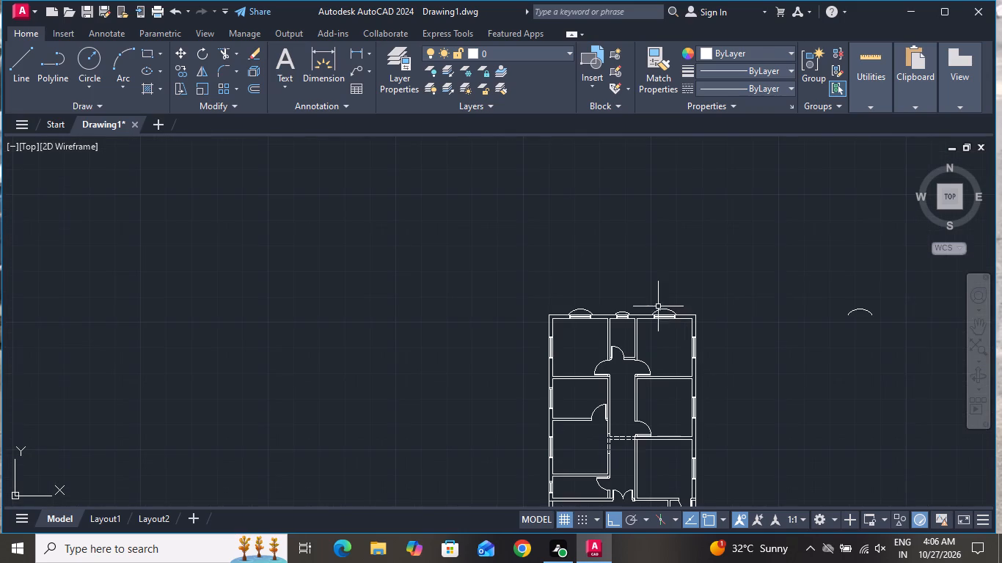
pyautogui.click(881, 298)
pyautogui.click(819, 336)
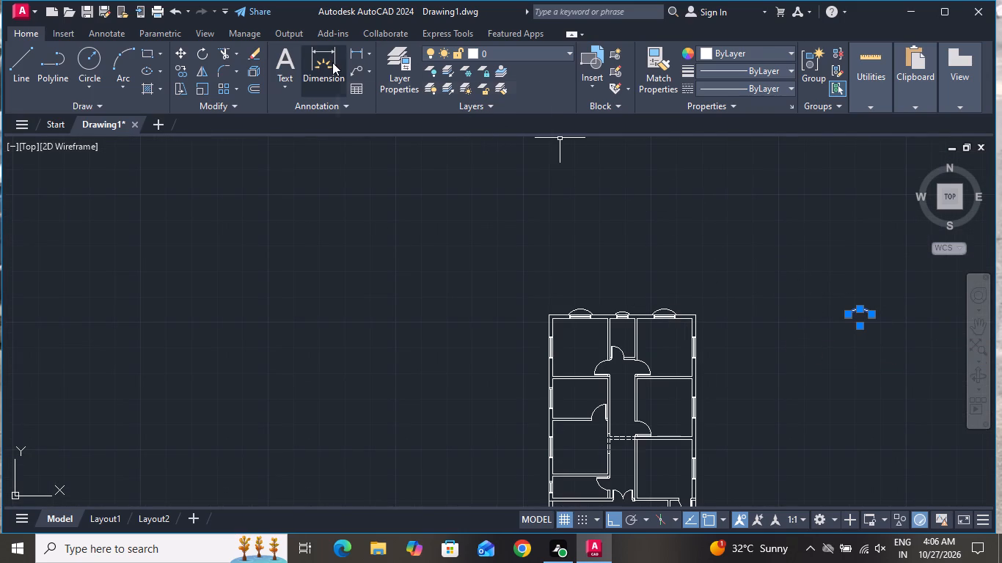
pyautogui.click(208, 53)
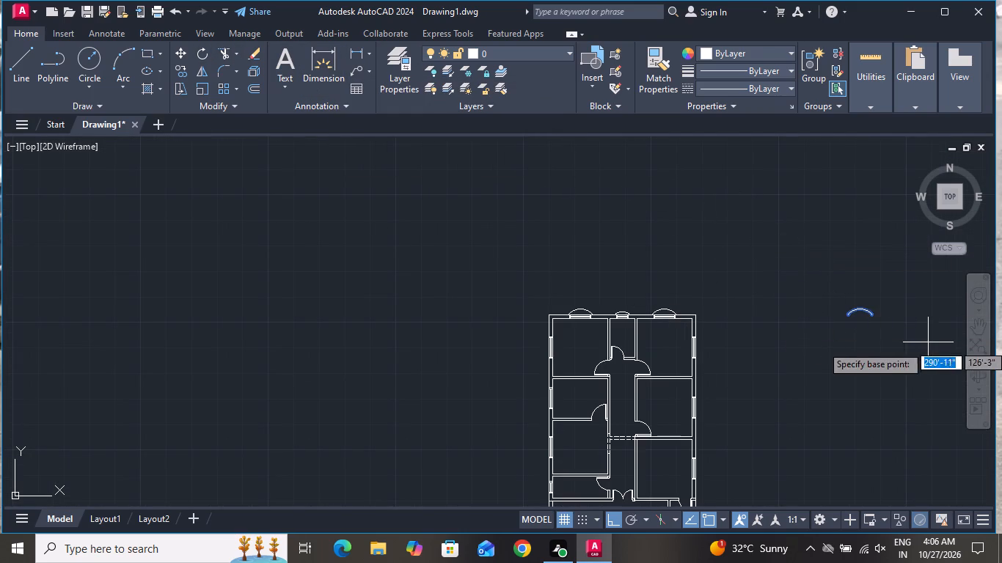
pyautogui.click(883, 315)
pyautogui.click(875, 348)
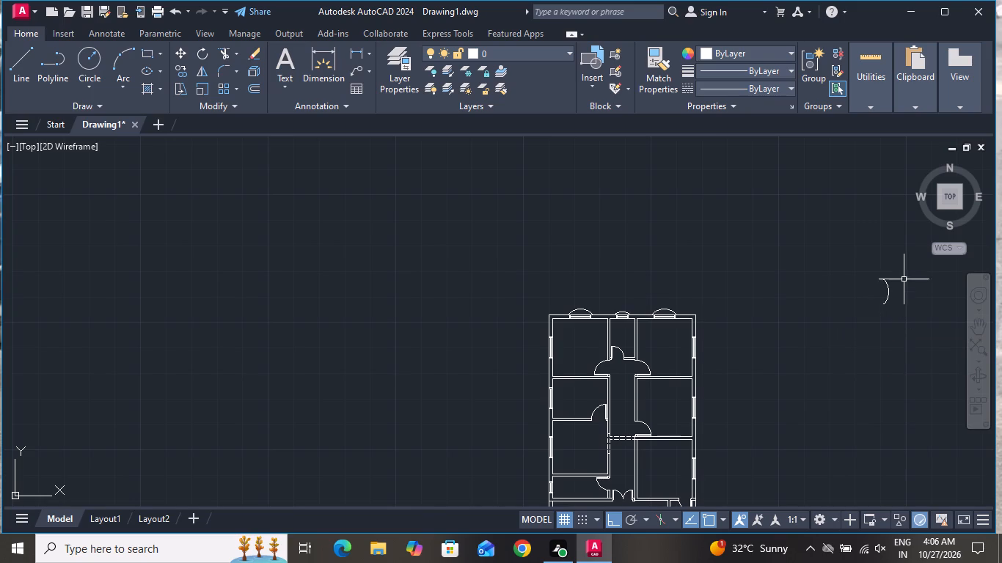
# Turn off ortho and move the rotated arc with its end lines onto the right outer wall, over the upper-right room's side window.
pyautogui.click(902, 268)
pyautogui.click(868, 325)
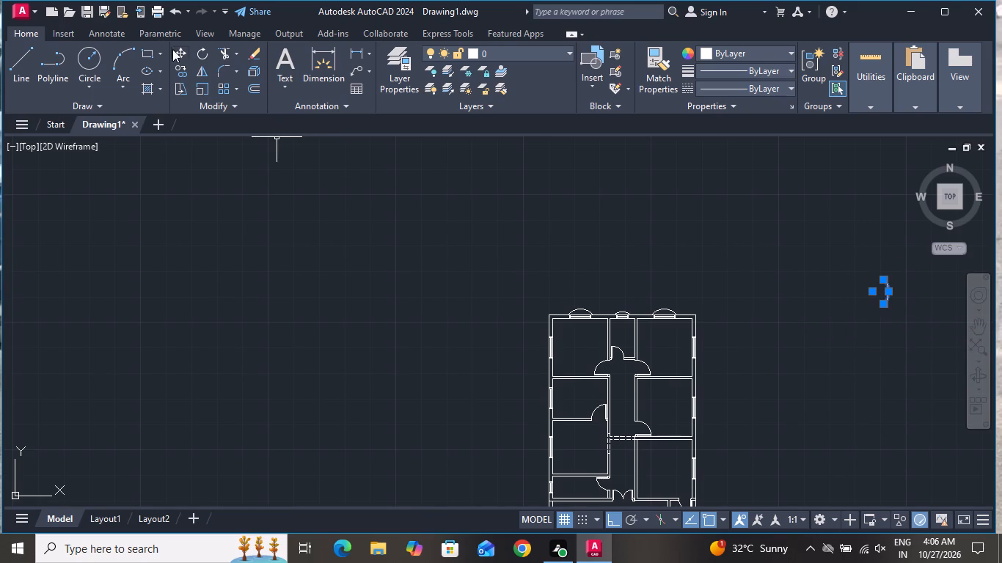
pyautogui.click(179, 51)
pyautogui.click(620, 520)
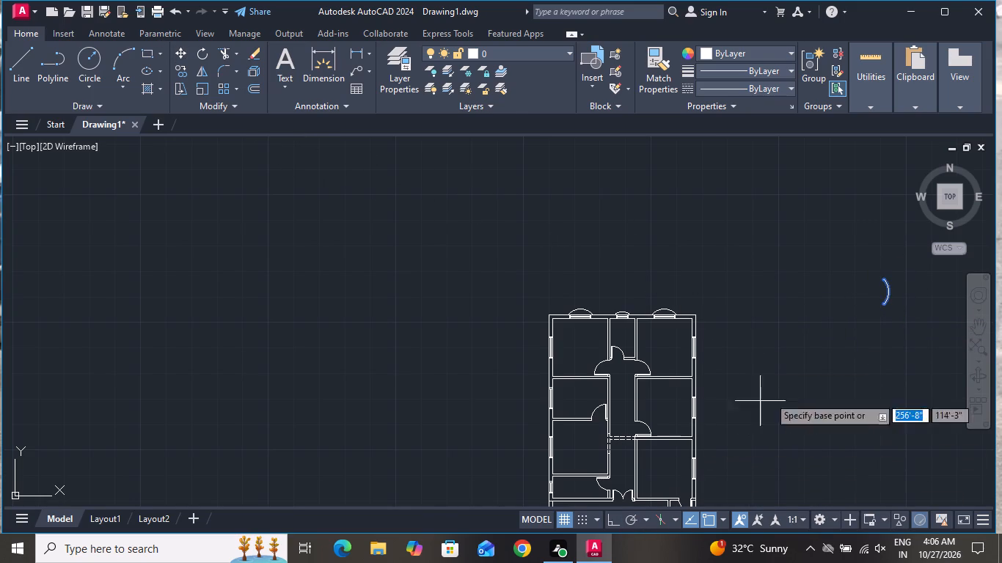
pyautogui.click(882, 279)
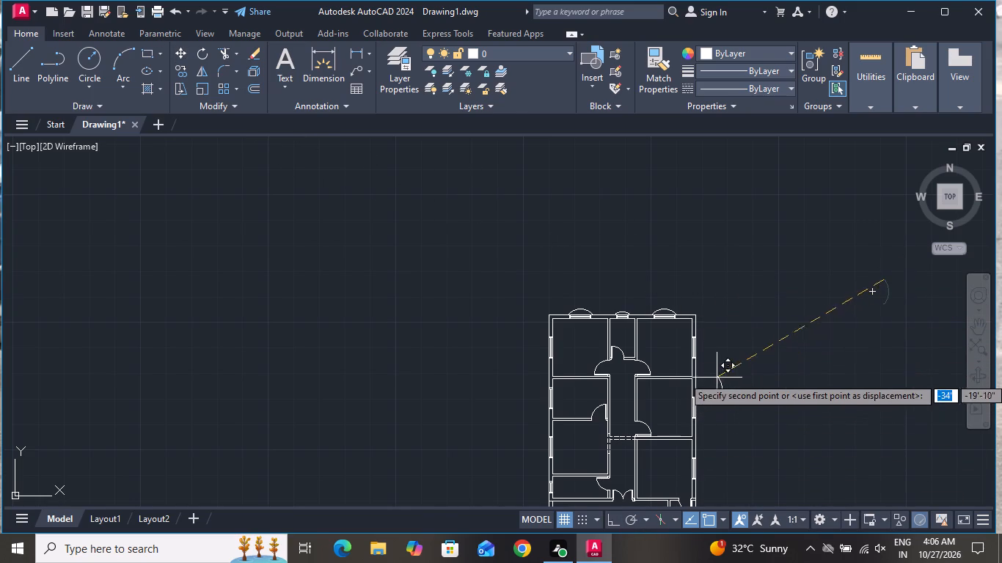
pyautogui.scroll(5, 696, 361)
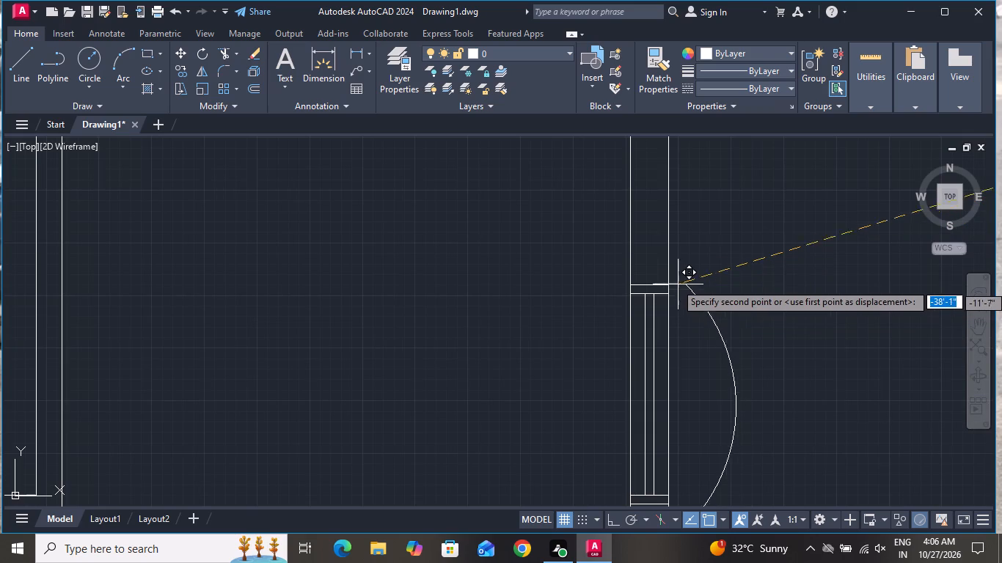
pyautogui.scroll(-1, 665, 265)
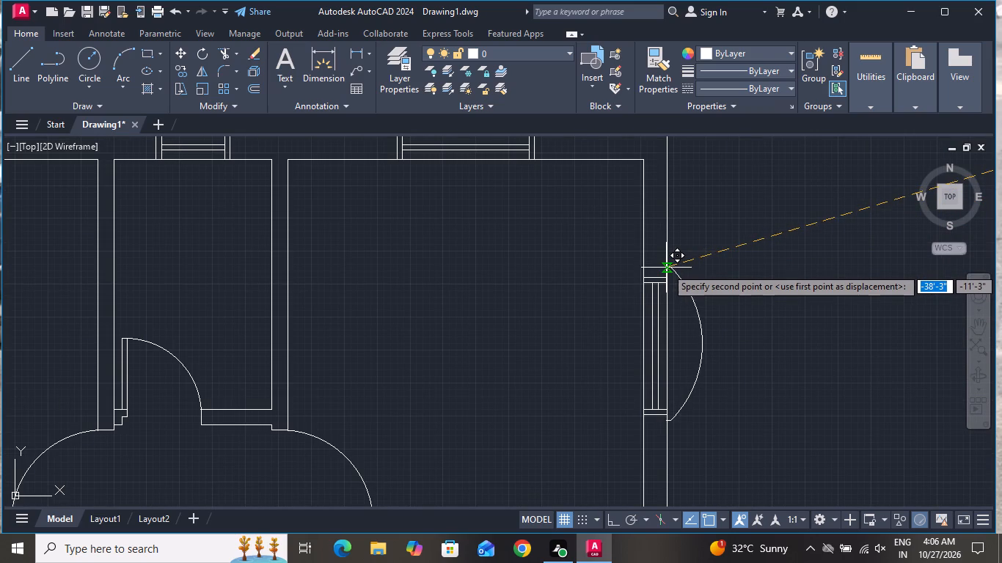
pyautogui.scroll(1, 666, 267)
pyautogui.click(666, 265)
pyautogui.scroll(-1, 725, 271)
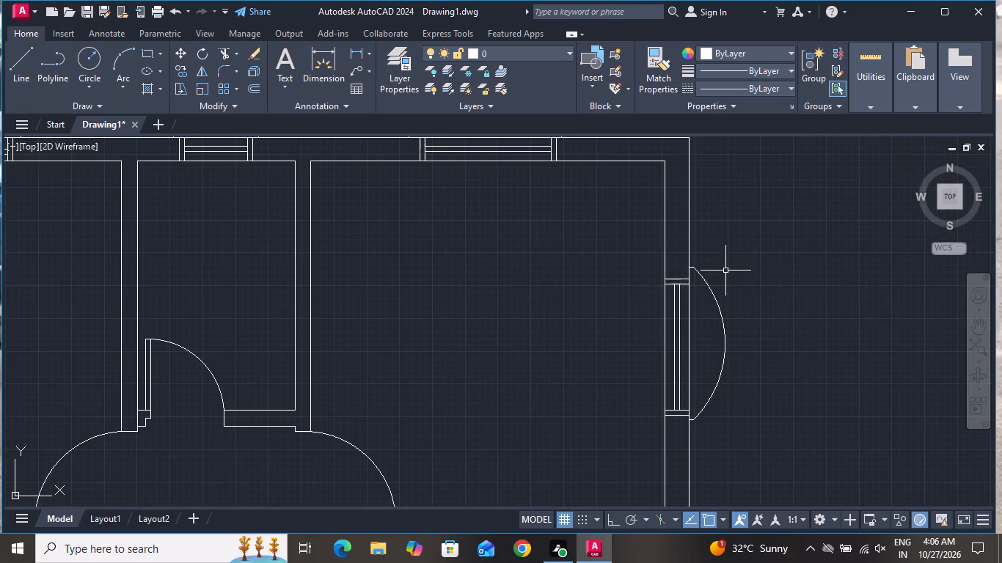
# Copy the arc and both end lines from the upper-right room's side window to the next right-wall window, about 12'-6" lower.
pyautogui.scroll(-2, 750, 288)
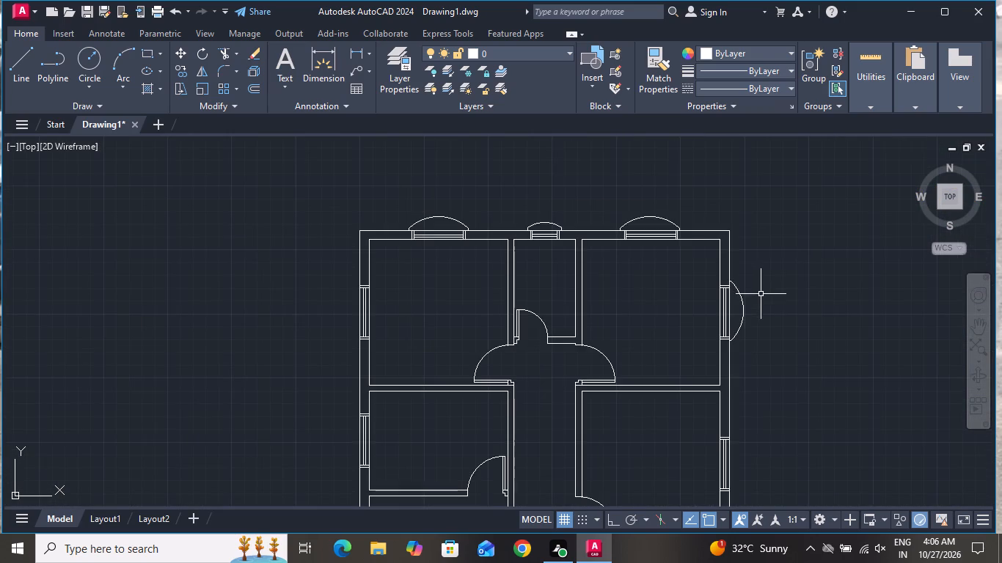
pyautogui.scroll(-2, 769, 306)
pyautogui.scroll(2, 772, 328)
pyautogui.click(759, 280)
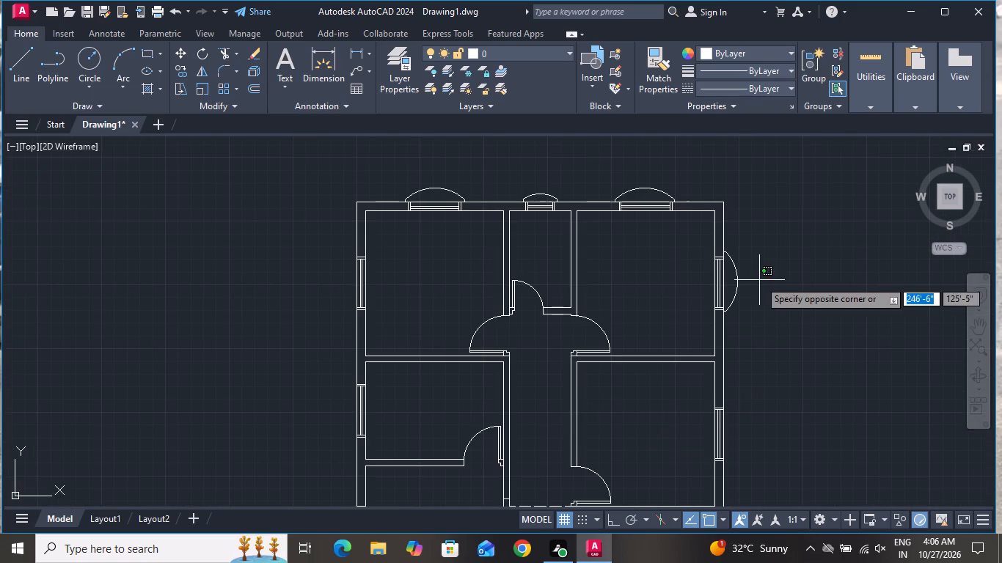
pyautogui.click(734, 287)
pyautogui.scroll(7, 722, 251)
pyautogui.click(701, 250)
pyautogui.click(698, 291)
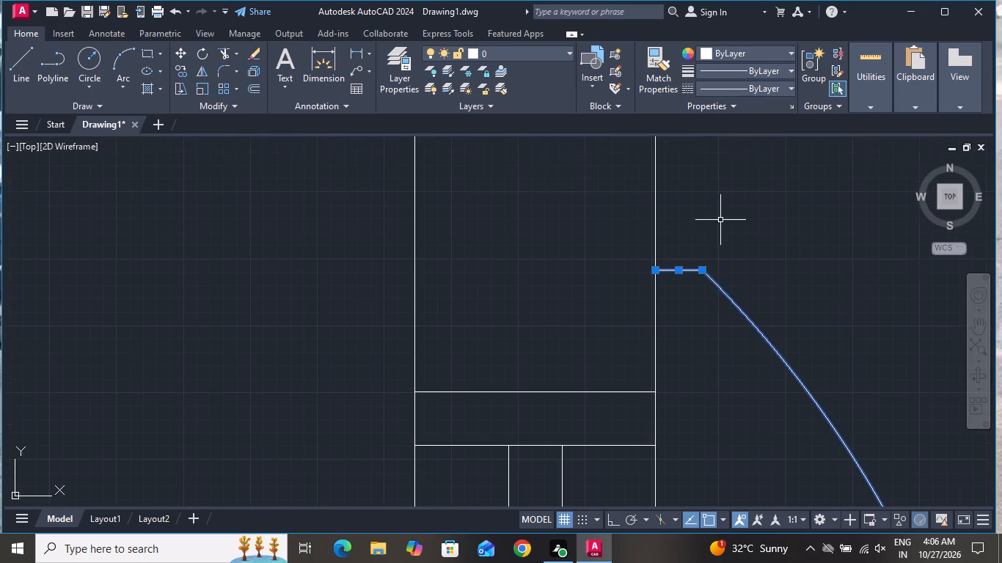
pyautogui.scroll(-4, 720, 217)
pyautogui.scroll(5, 725, 481)
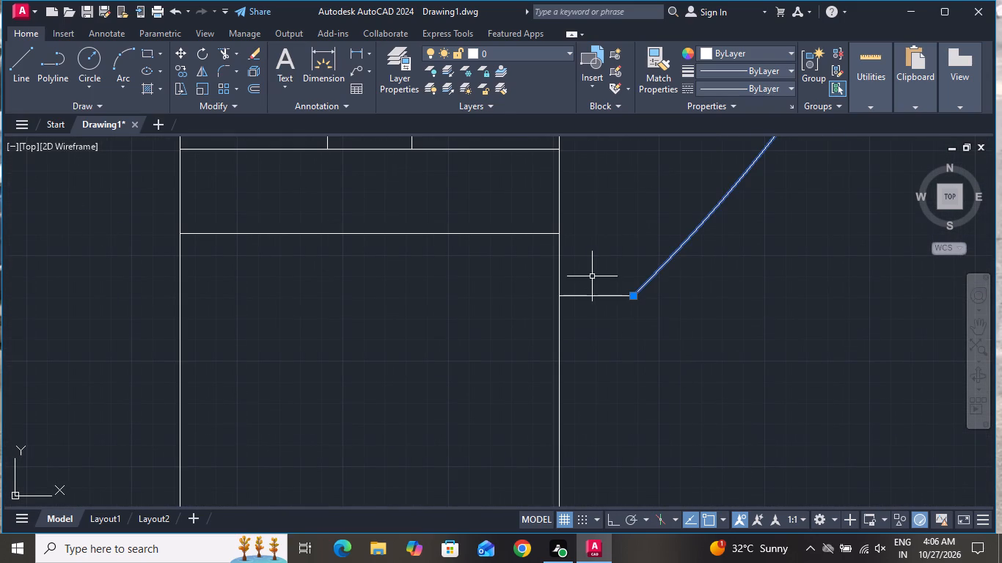
pyautogui.click(599, 282)
pyautogui.click(597, 335)
pyautogui.scroll(-5, 652, 379)
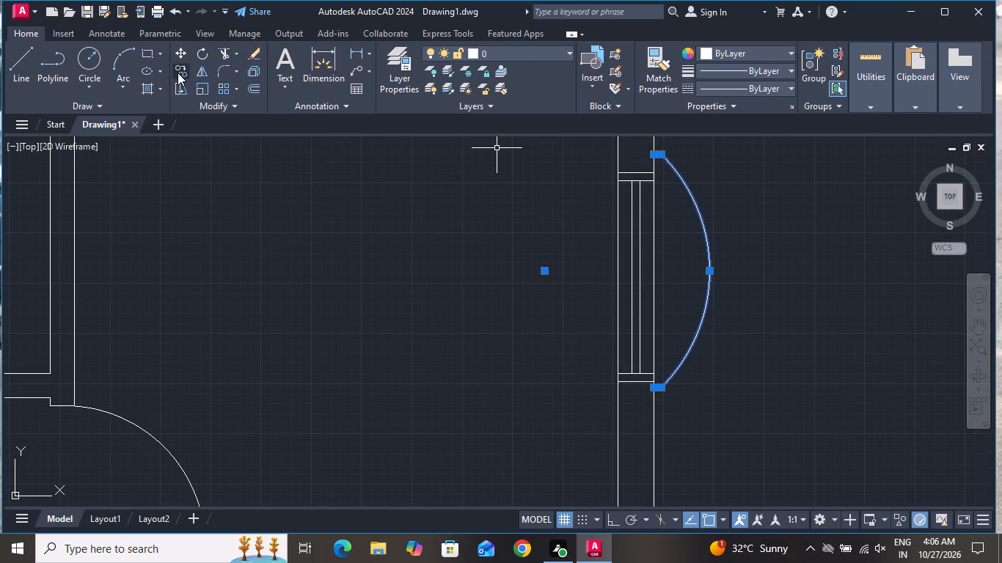
pyautogui.click(178, 72)
pyautogui.scroll(-2, 385, 227)
pyautogui.scroll(3, 500, 196)
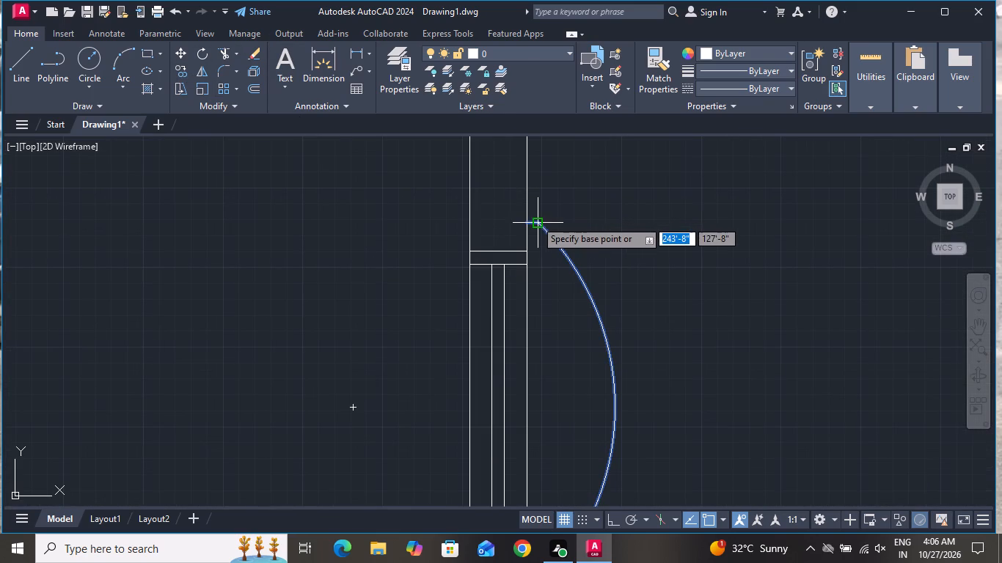
pyautogui.click(523, 223)
pyautogui.scroll(-2, 624, 233)
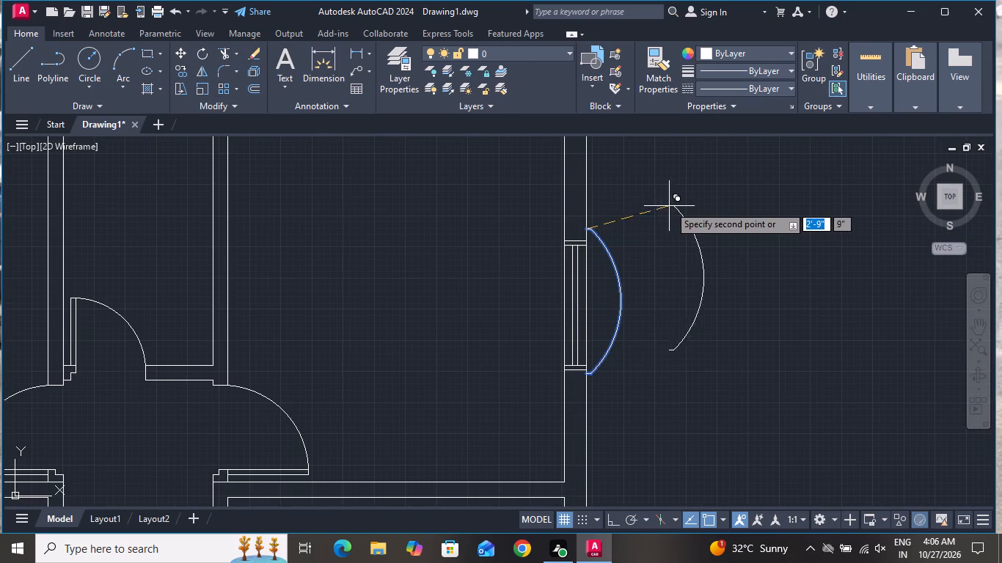
pyautogui.scroll(-3, 667, 177)
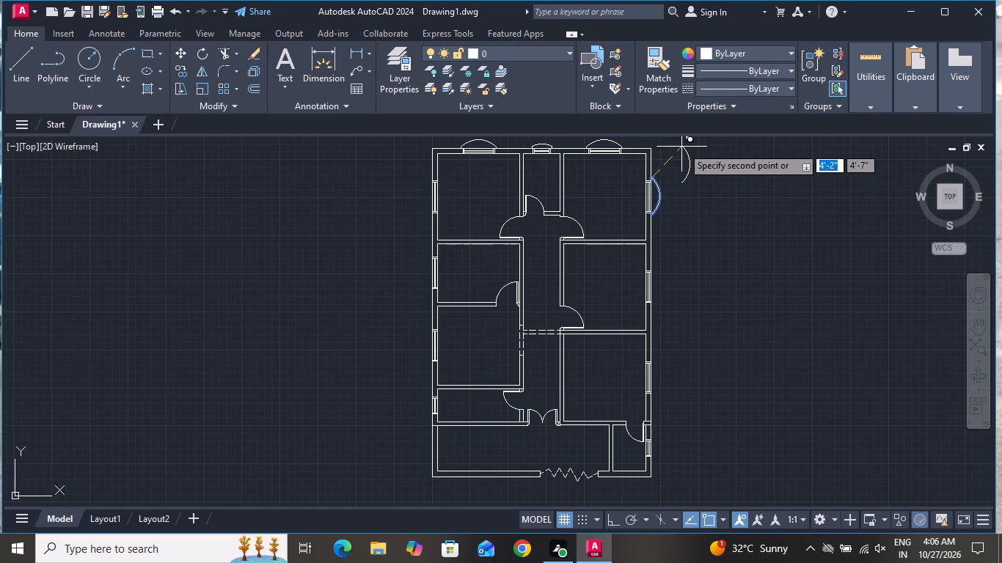
pyautogui.scroll(-1, 697, 177)
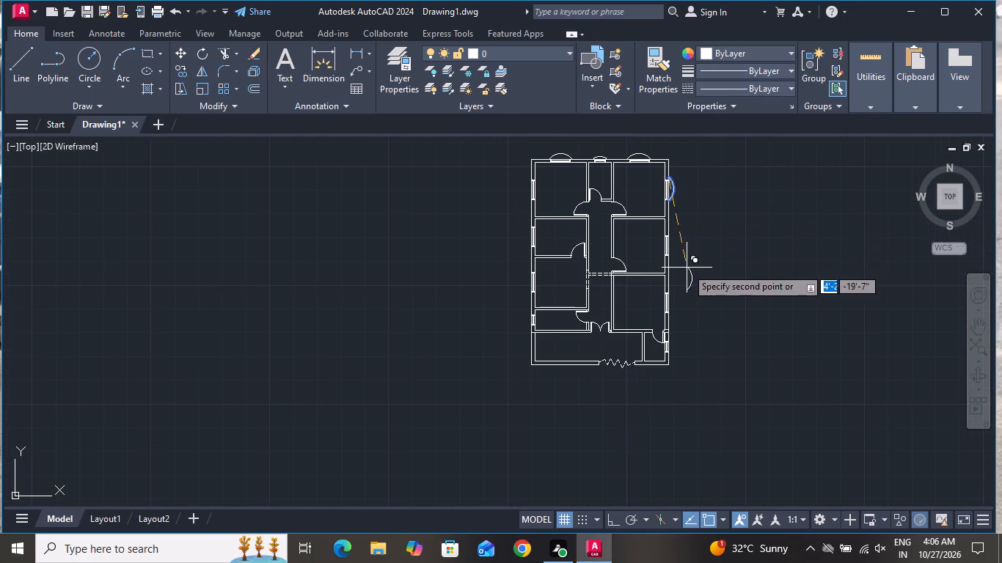
pyautogui.scroll(4, 665, 249)
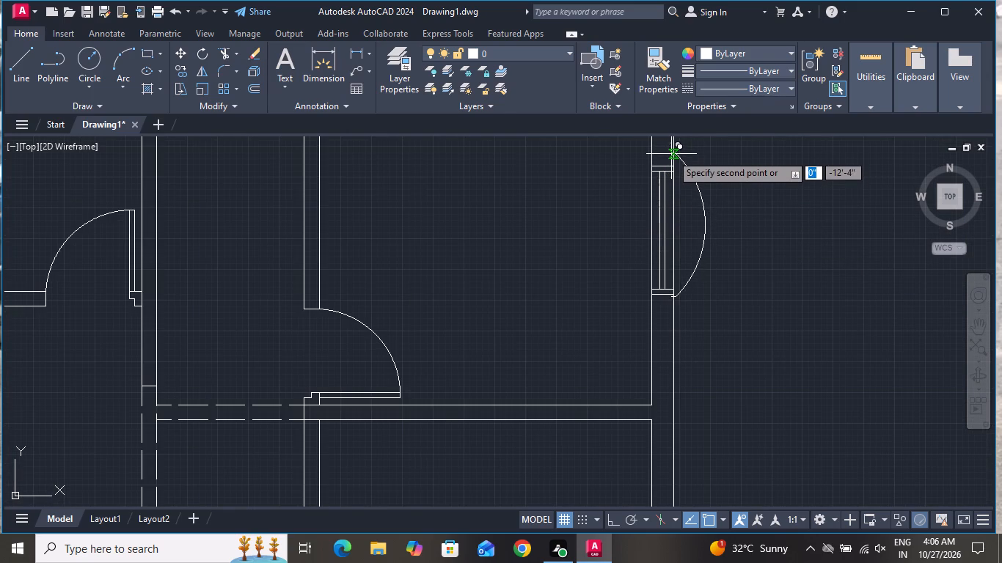
pyautogui.scroll(1, 673, 162)
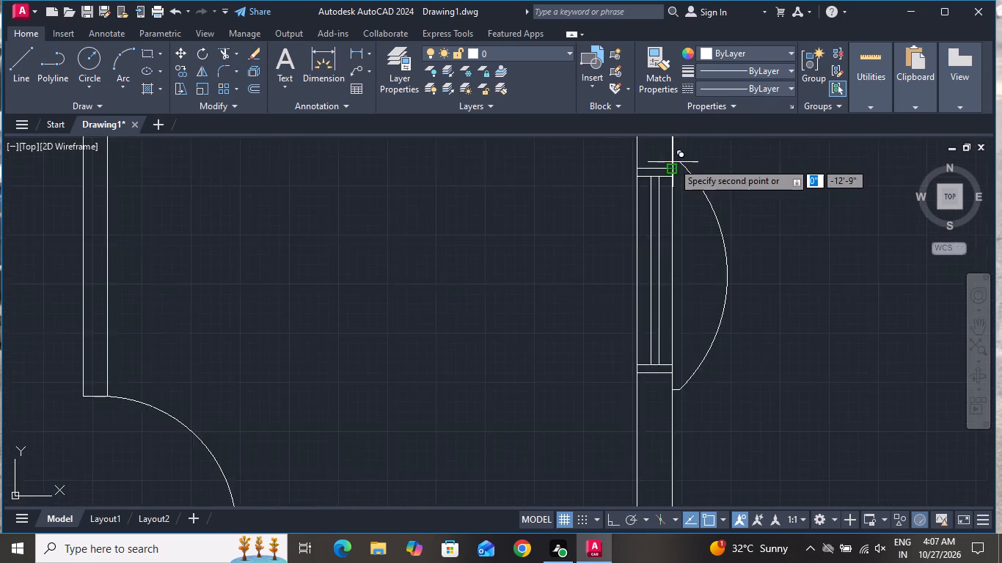
pyautogui.scroll(2, 673, 162)
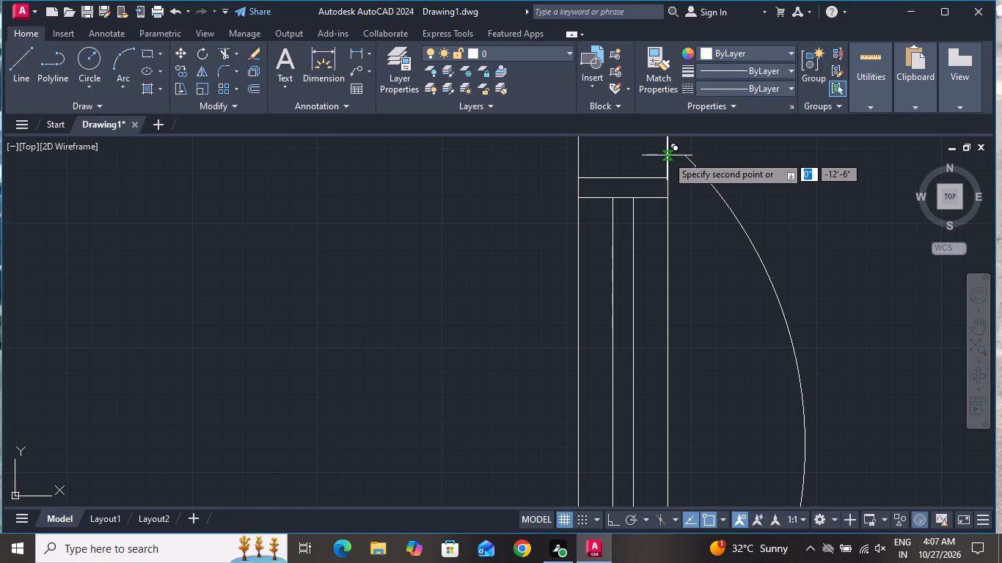
pyautogui.scroll(-2, 672, 152)
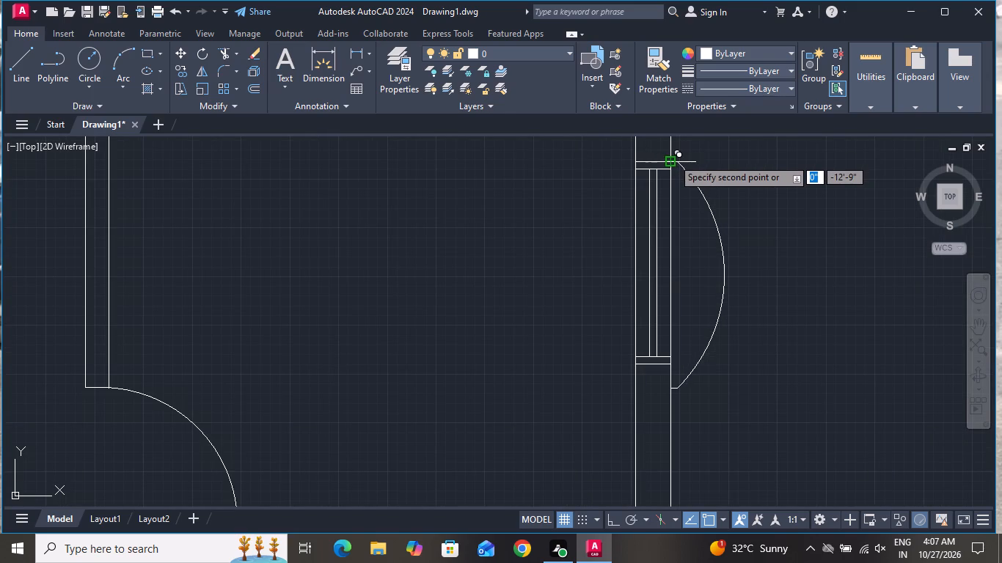
pyautogui.click(672, 152)
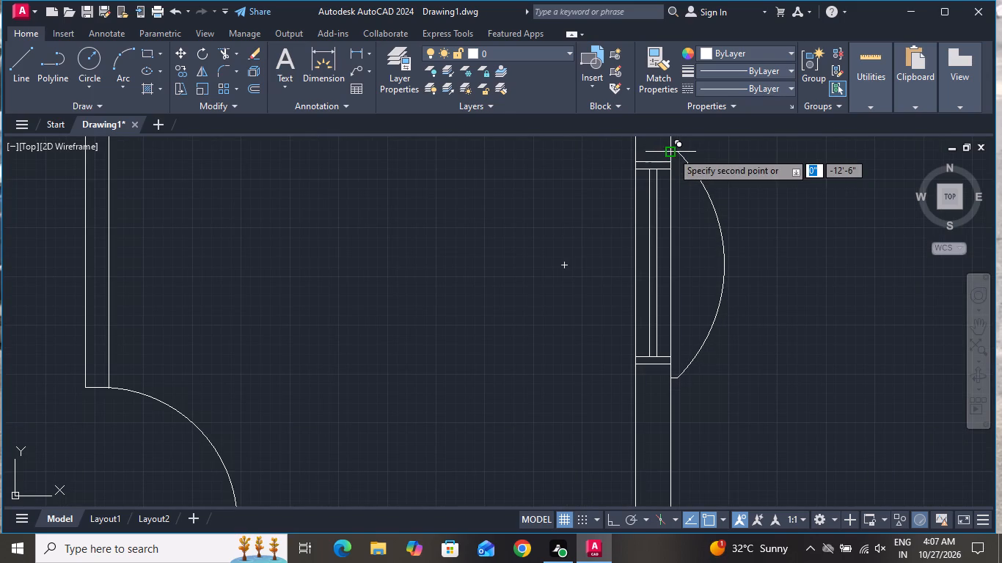
# Place another copy of the arc with end lines over the lower-right room's side window, about 24'-9" below the original.
pyautogui.scroll(-3, 742, 161)
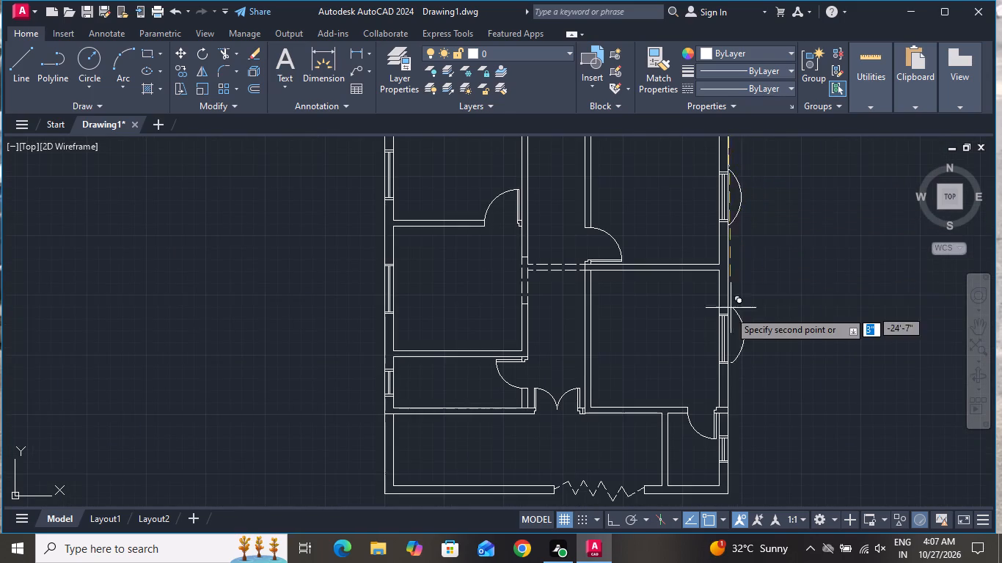
pyautogui.scroll(3, 728, 312)
pyautogui.scroll(-2, 723, 299)
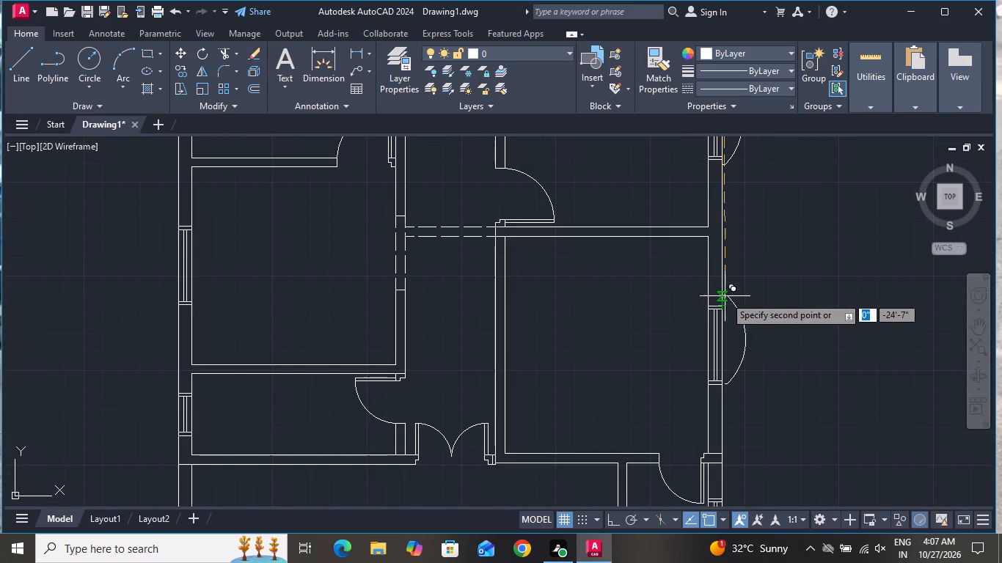
pyautogui.scroll(2, 723, 301)
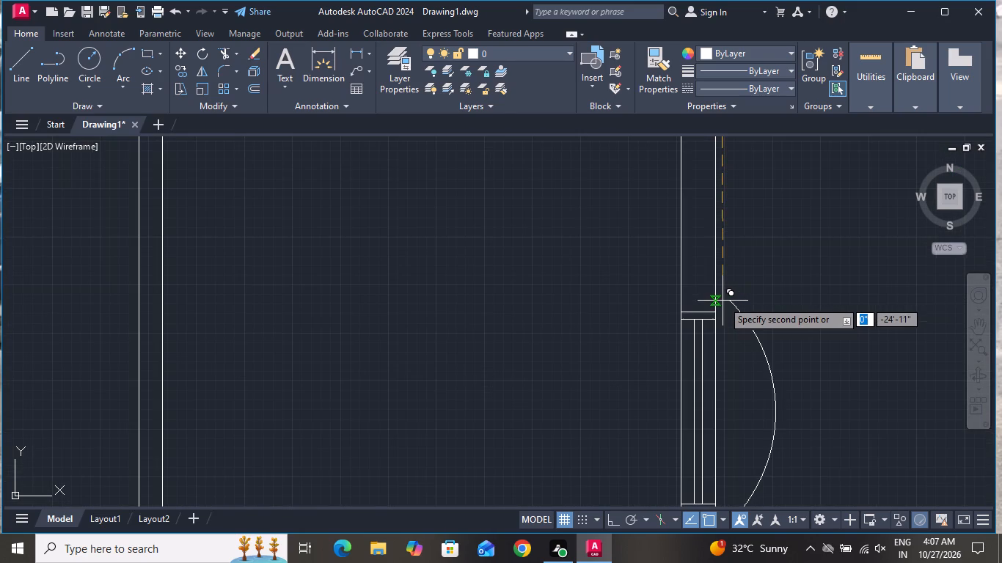
pyautogui.scroll(-1, 717, 306)
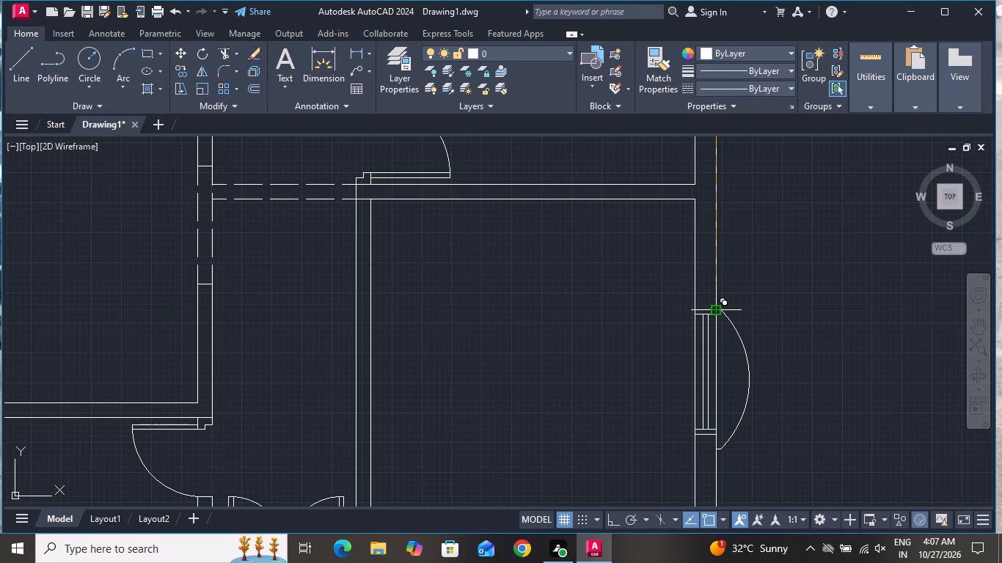
pyautogui.scroll(2, 713, 299)
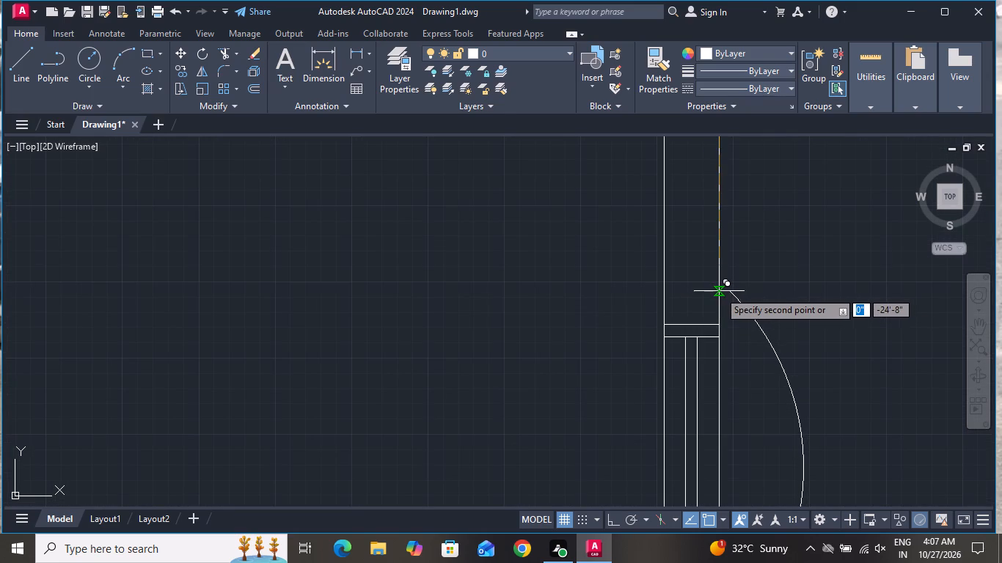
pyautogui.scroll(-2, 718, 292)
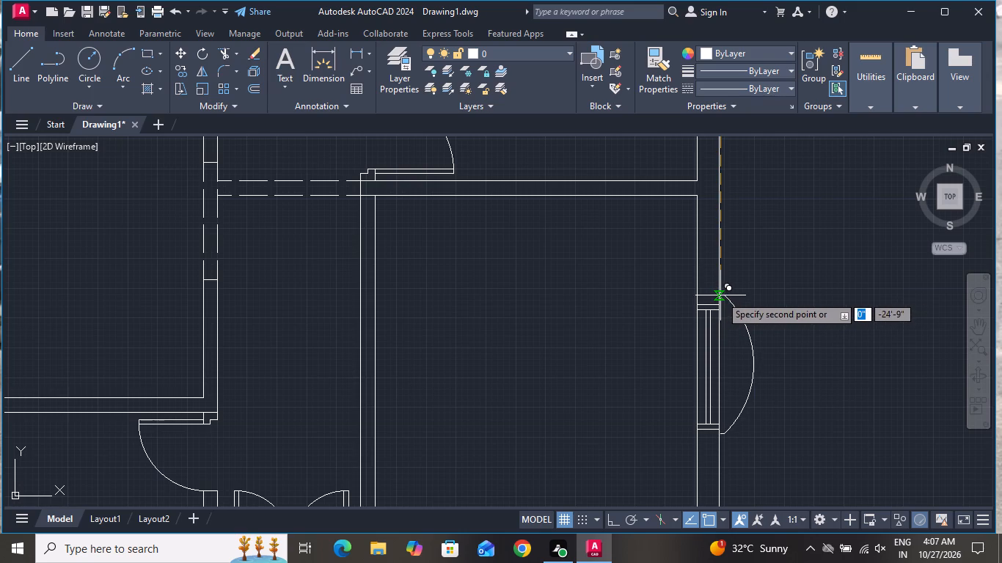
pyautogui.click(720, 295)
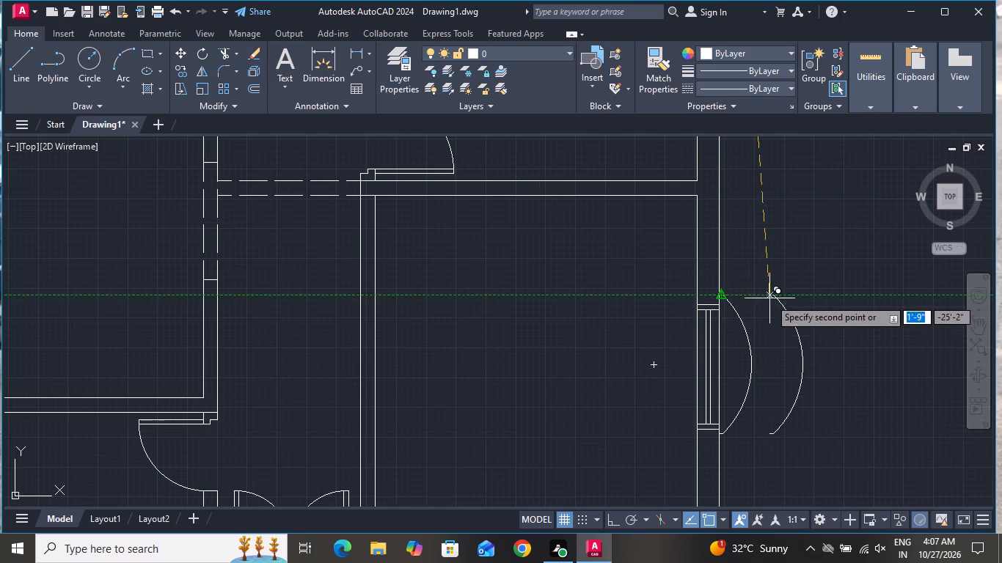
# Place a spare copy of the arc with end lines in the empty space left of the plan and finish copying.
pyautogui.scroll(-3, 769, 293)
pyautogui.click(403, 262)
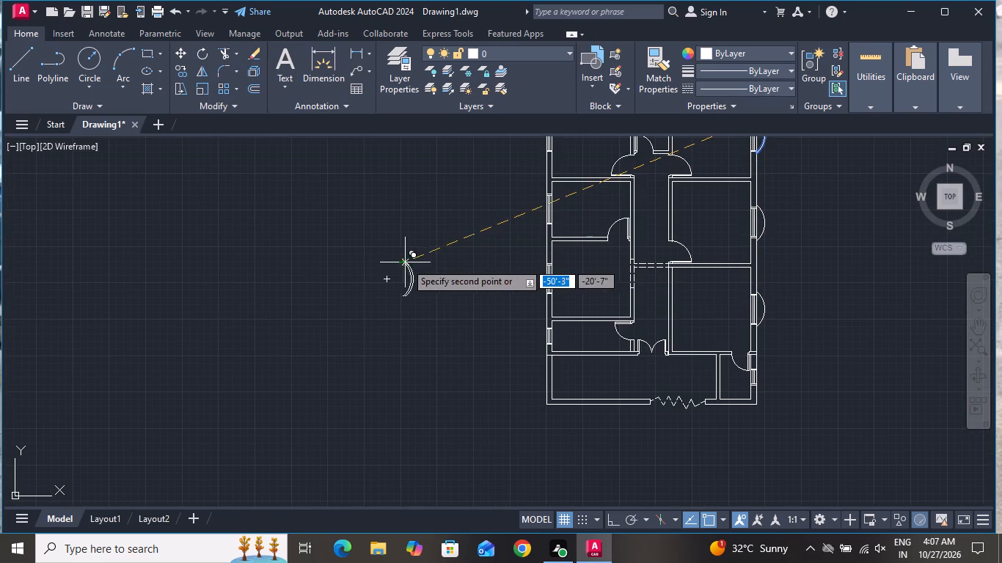
pyautogui.rightClick(419, 262)
pyautogui.click(456, 284)
# Turn on ortho and rotate the spare arc with end lines 180° about its upper end so it bulges to the left.
pyautogui.click(429, 255)
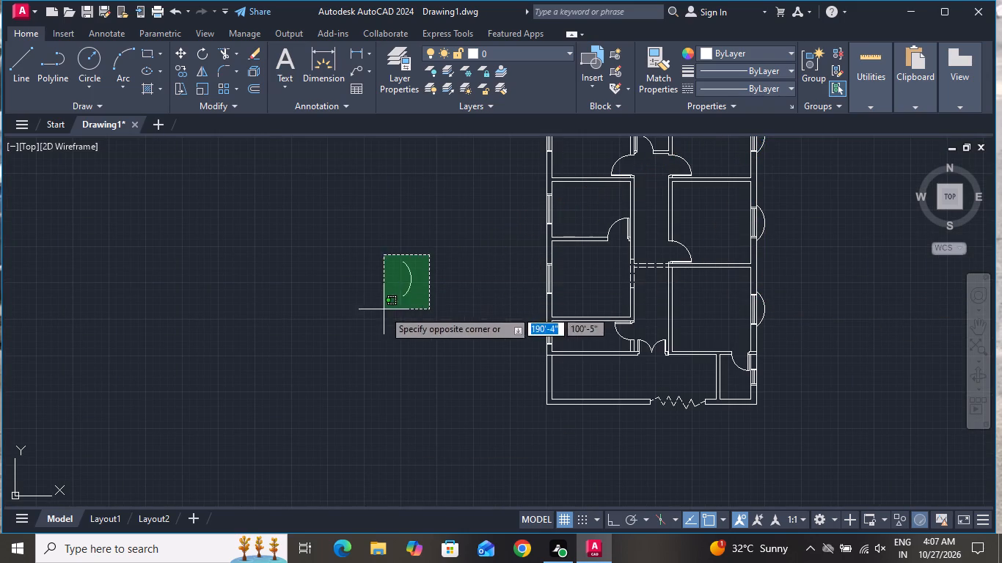
pyautogui.click(381, 318)
pyautogui.click(201, 57)
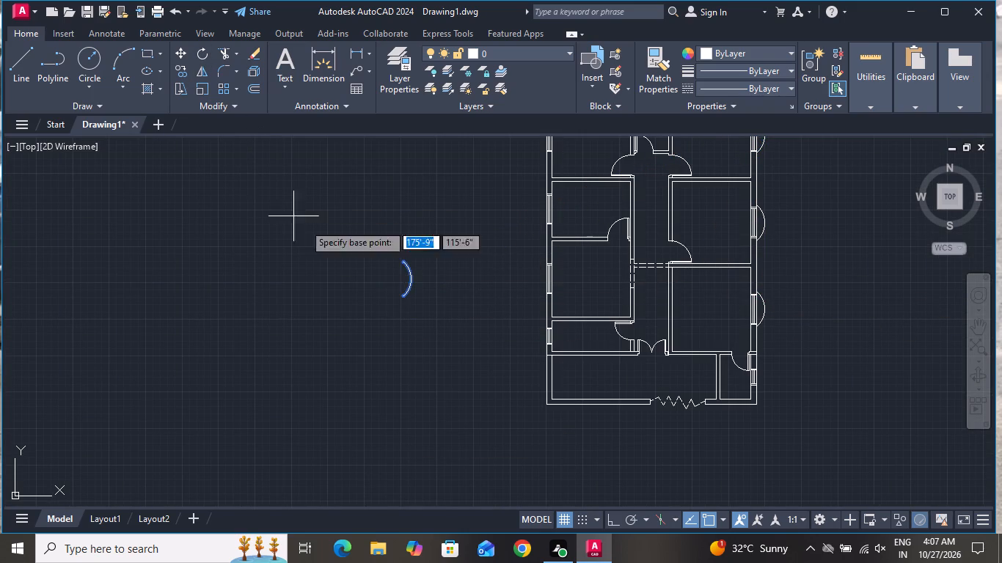
pyautogui.click(612, 522)
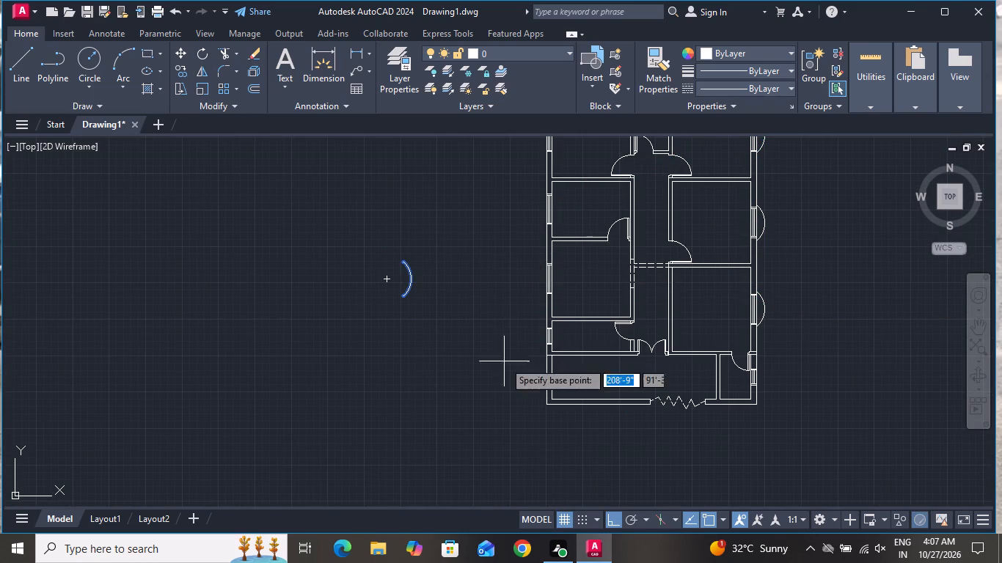
pyautogui.click(405, 263)
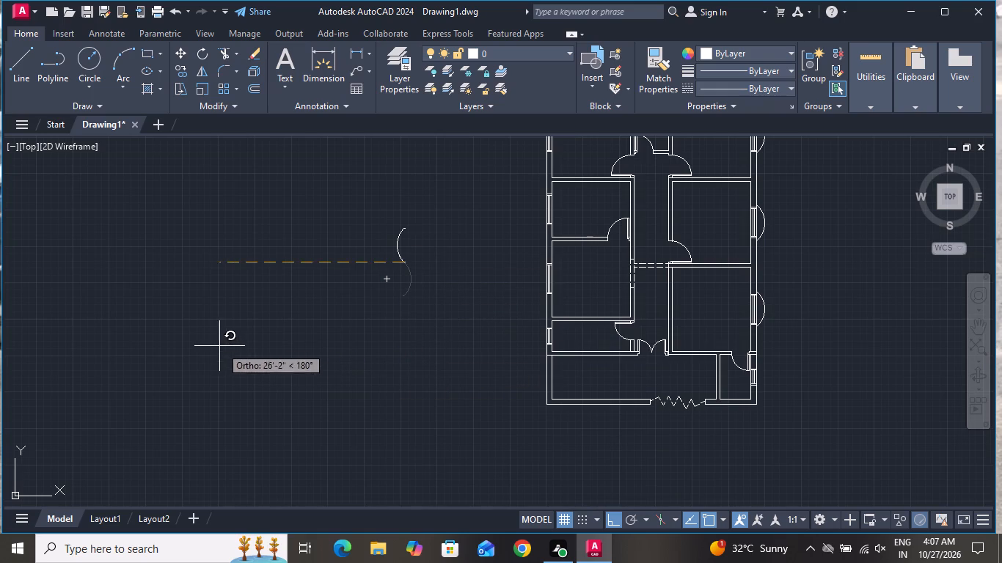
pyautogui.click(210, 338)
# Turn off ortho and move the rotated arc with end lines onto the left outer wall, over the upper-left room's side window.
pyautogui.click(440, 210)
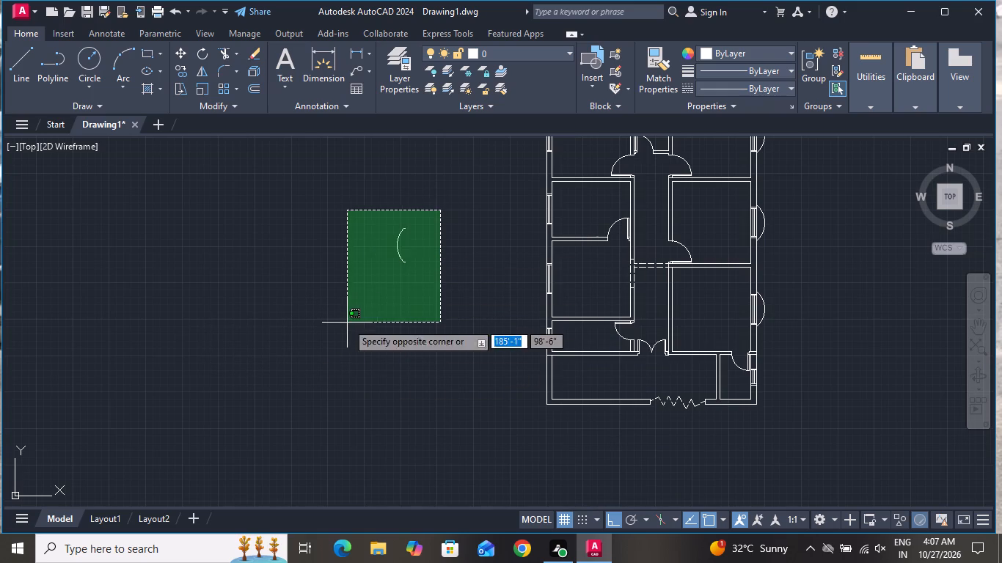
pyautogui.click(347, 323)
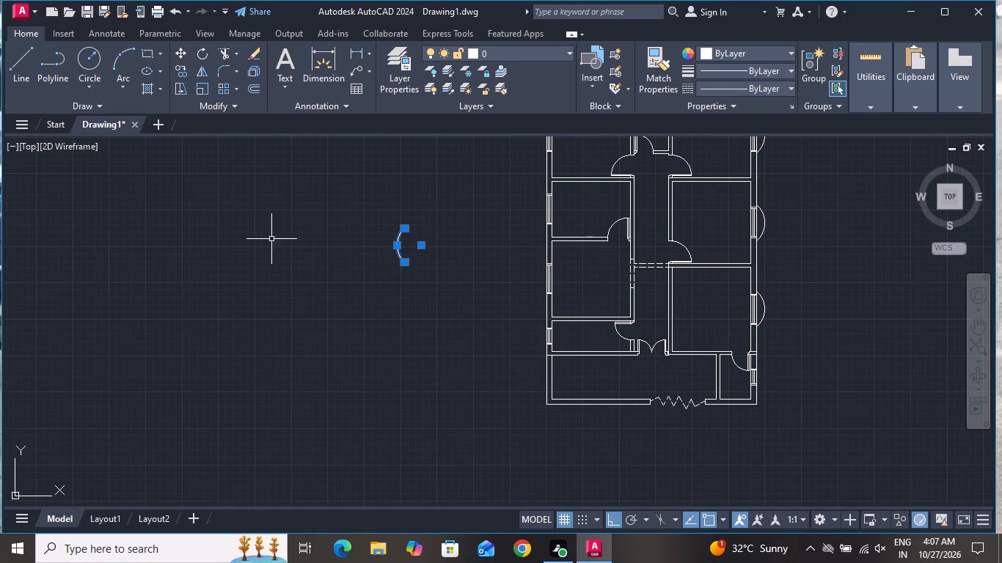
pyautogui.click(178, 46)
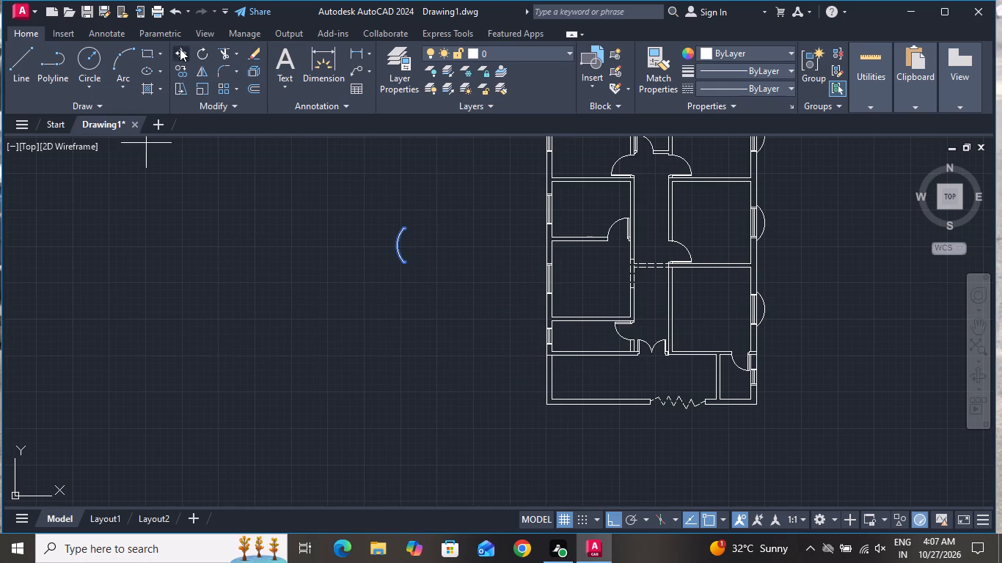
pyautogui.scroll(5, 410, 227)
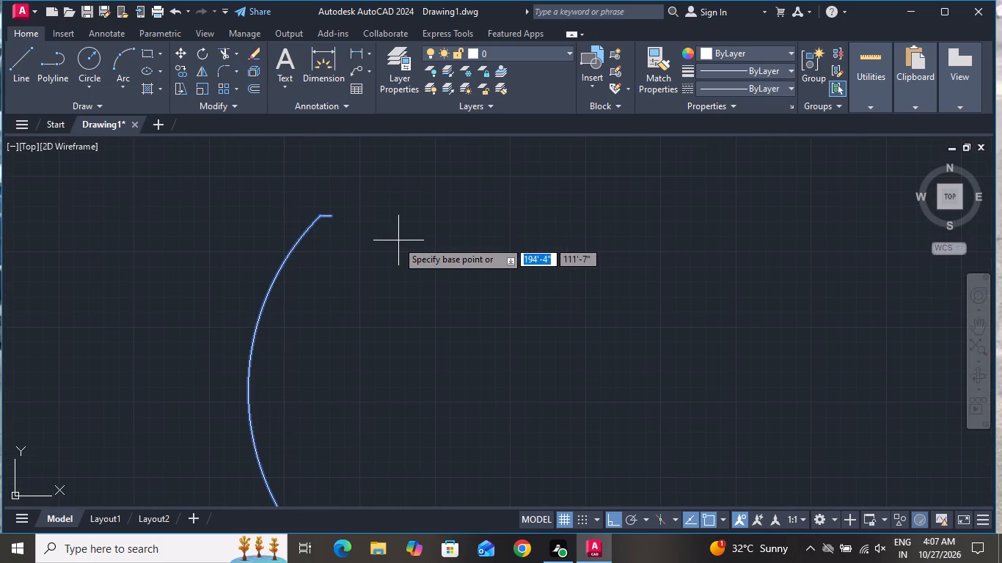
pyautogui.click(334, 213)
pyautogui.scroll(-4, 476, 196)
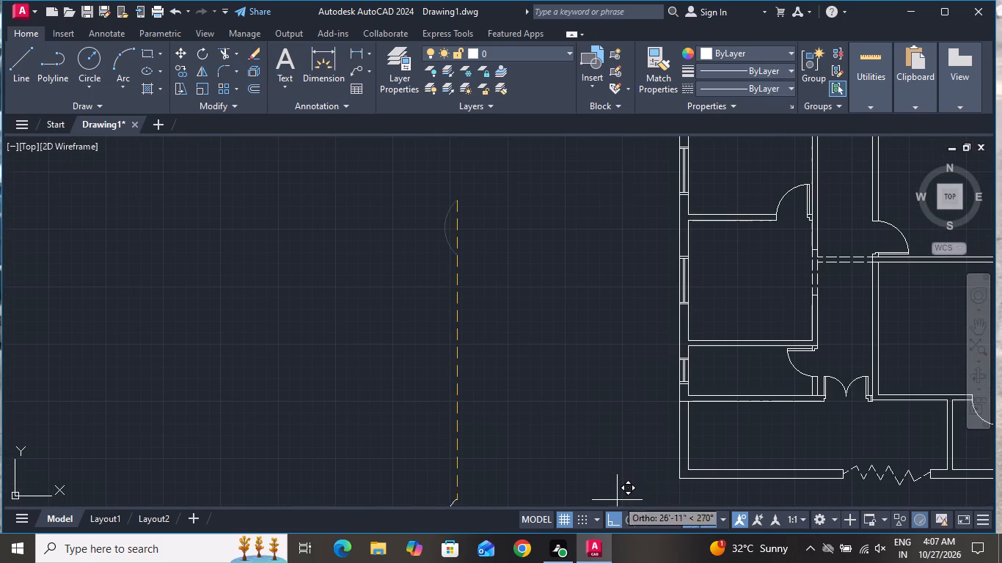
pyautogui.click(612, 518)
pyautogui.scroll(-2, 623, 485)
pyautogui.scroll(3, 645, 304)
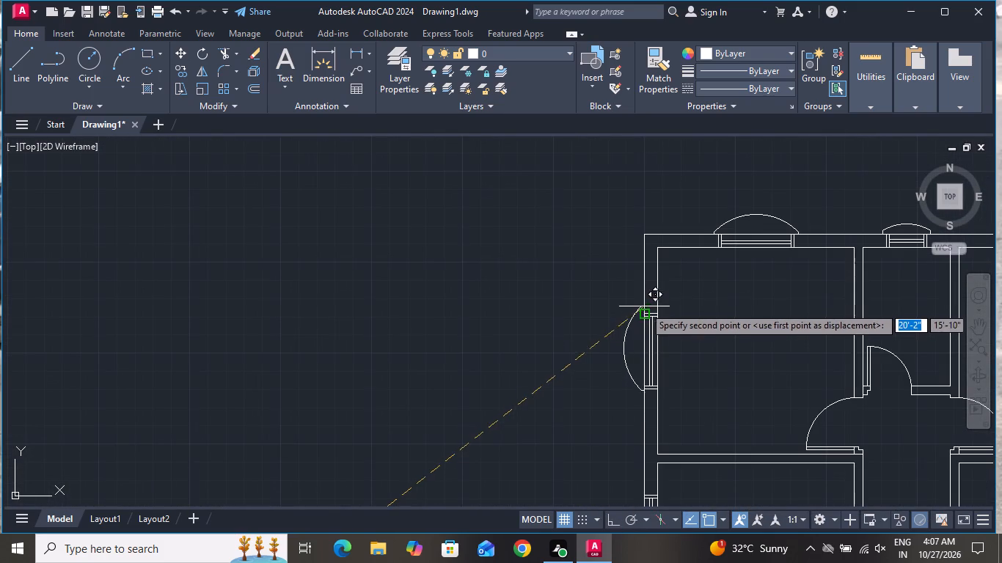
pyautogui.scroll(2, 640, 316)
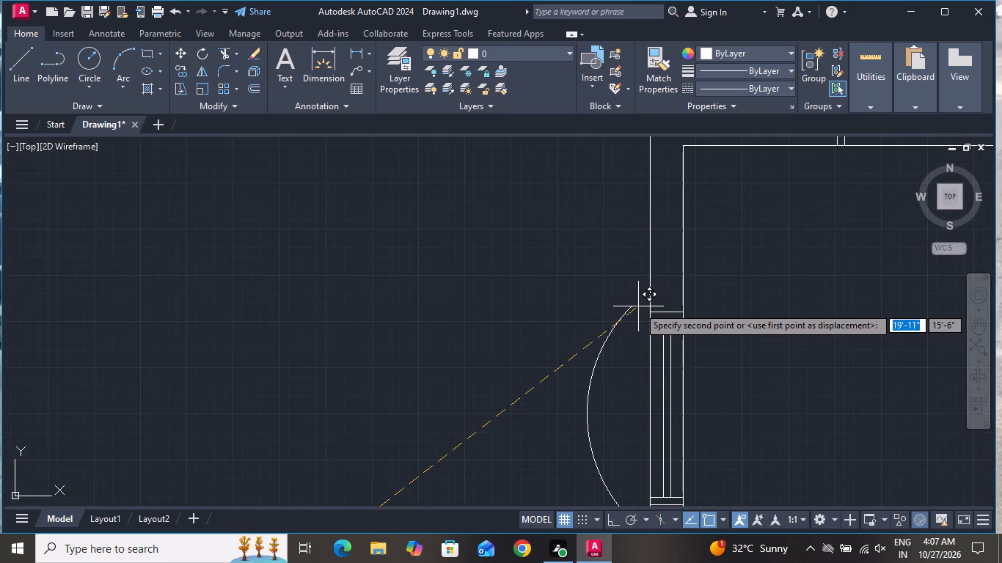
pyautogui.scroll(-1, 650, 301)
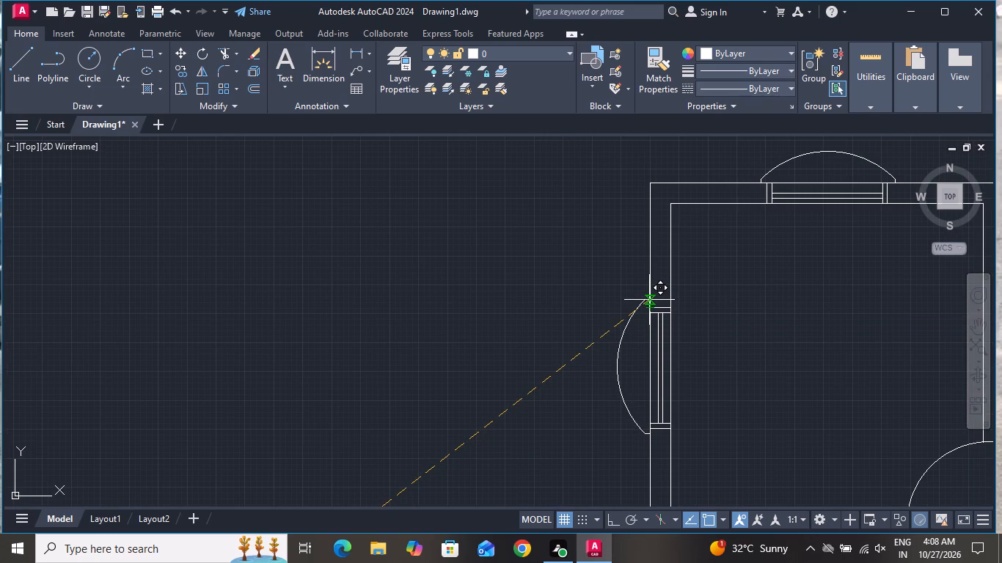
pyautogui.click(649, 300)
# Copy the left wall's arc with both end lines straight down over the second side window, about 10'-6" below the original.
pyautogui.click(627, 349)
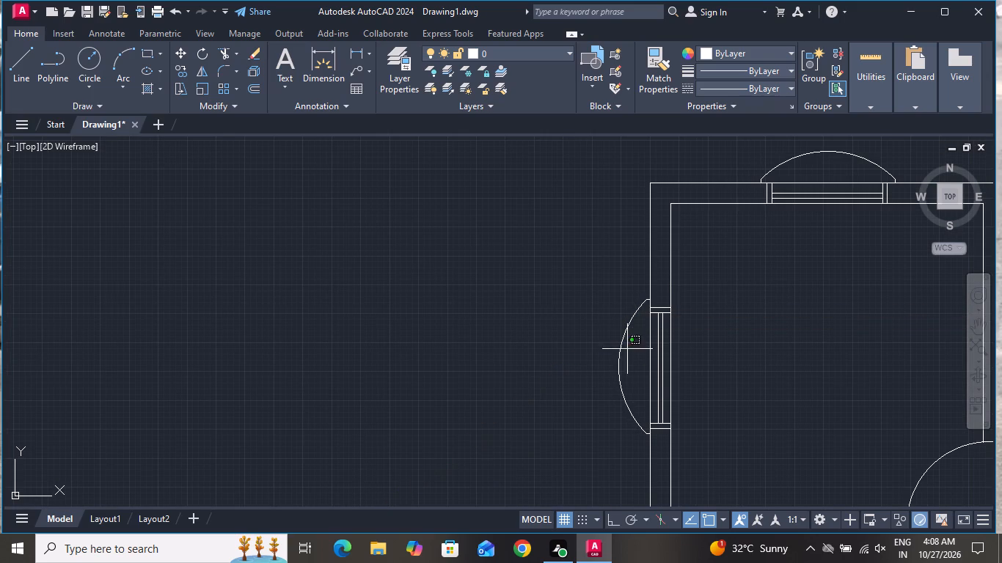
pyautogui.click(613, 366)
pyautogui.scroll(7, 659, 299)
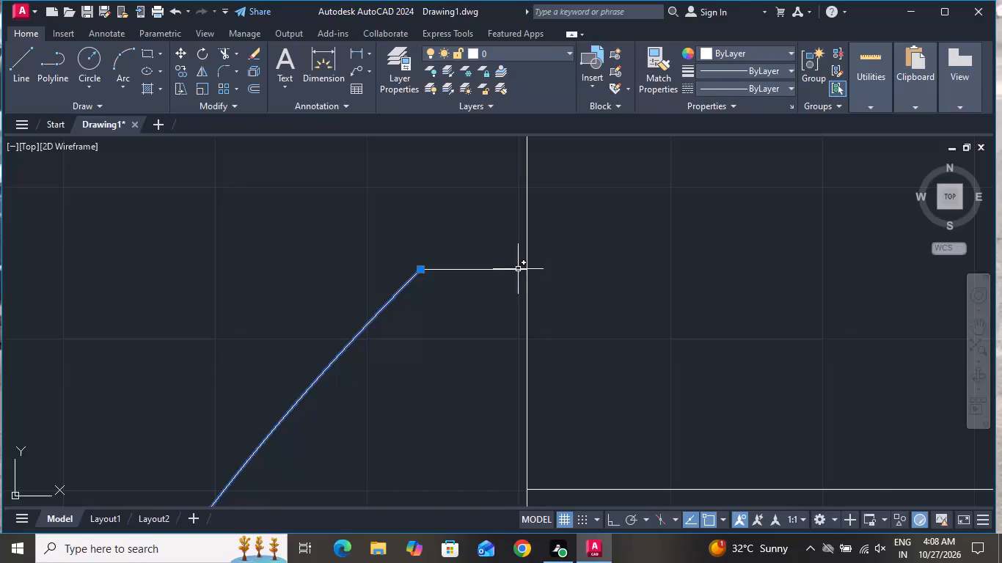
pyautogui.click(504, 261)
pyautogui.click(473, 316)
pyautogui.scroll(-5, 513, 262)
pyautogui.scroll(-2, 541, 320)
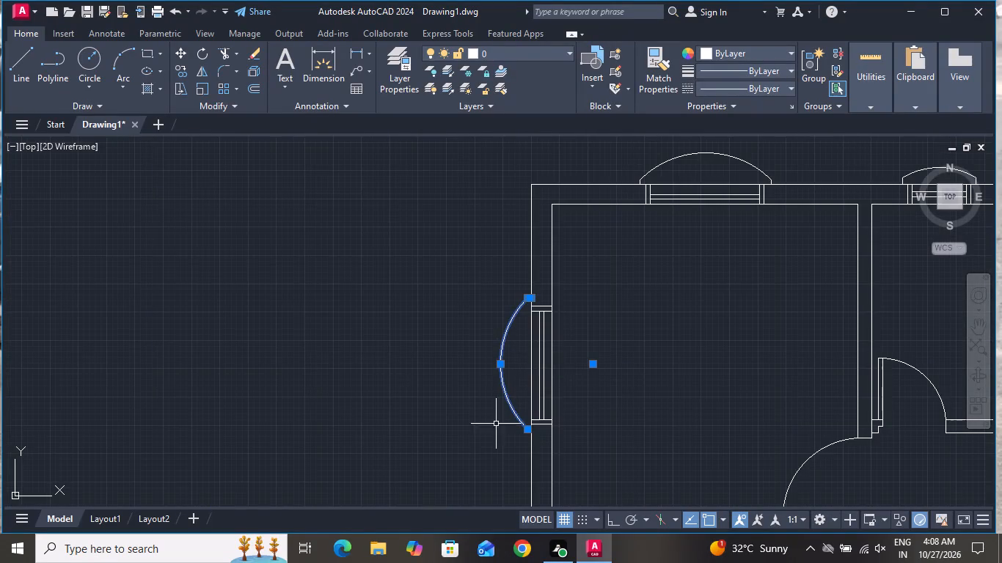
pyautogui.scroll(6, 516, 441)
pyautogui.click(729, 226)
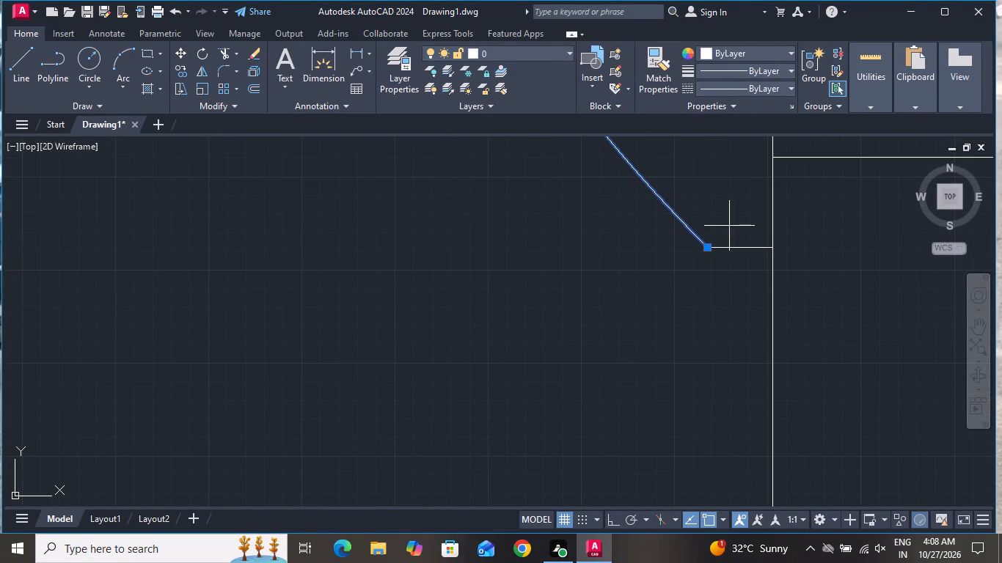
pyautogui.click(675, 311)
pyautogui.scroll(-2, 483, 344)
pyautogui.click(188, 75)
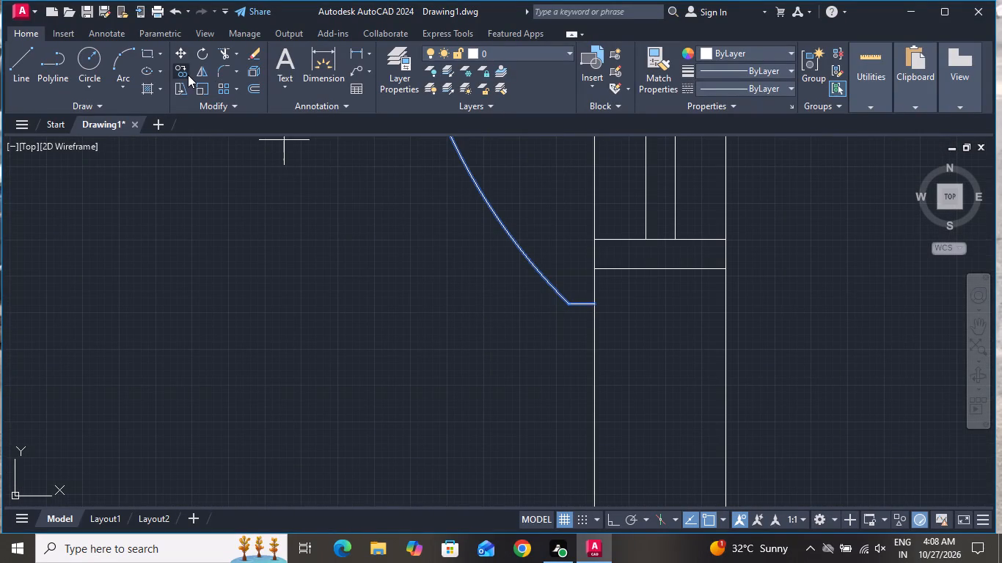
pyautogui.click(593, 305)
pyautogui.scroll(-4, 593, 334)
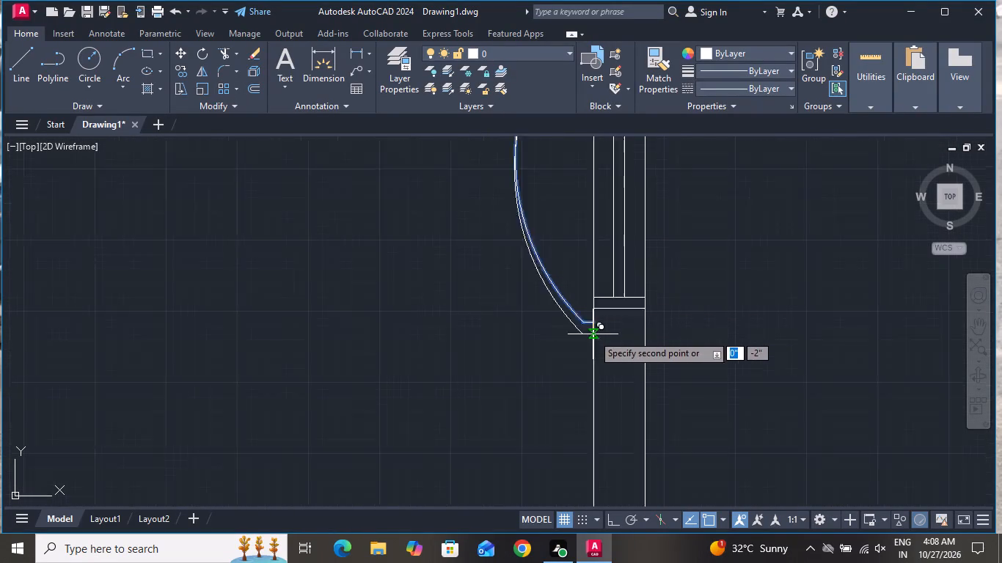
pyautogui.scroll(-3, 625, 367)
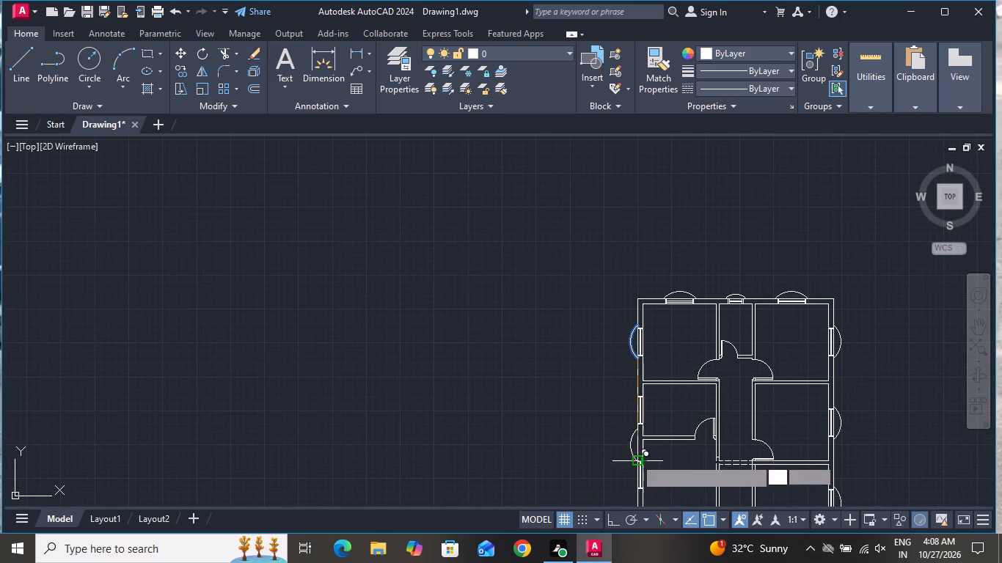
pyautogui.scroll(4, 607, 438)
pyautogui.scroll(1, 763, 359)
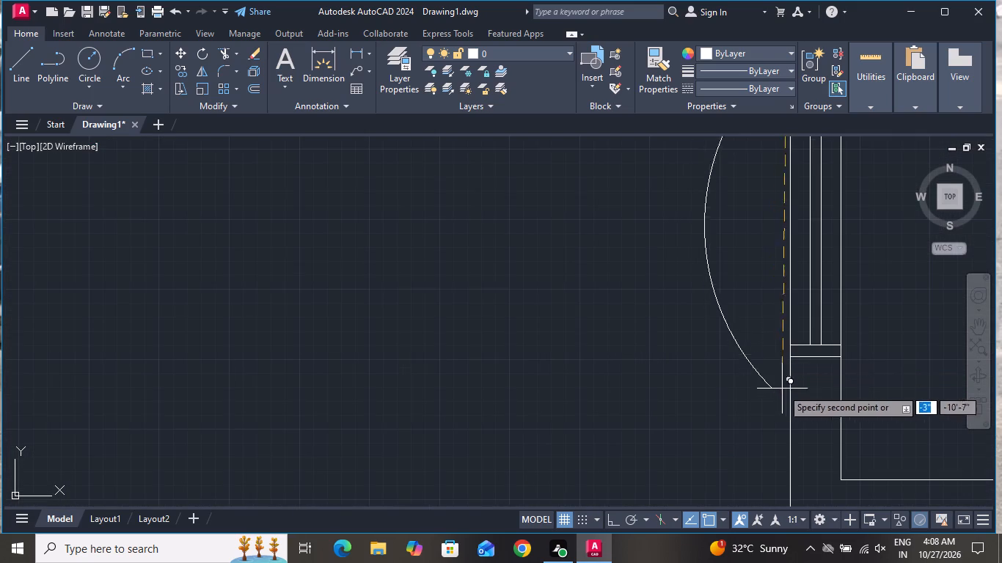
pyautogui.scroll(-2, 783, 394)
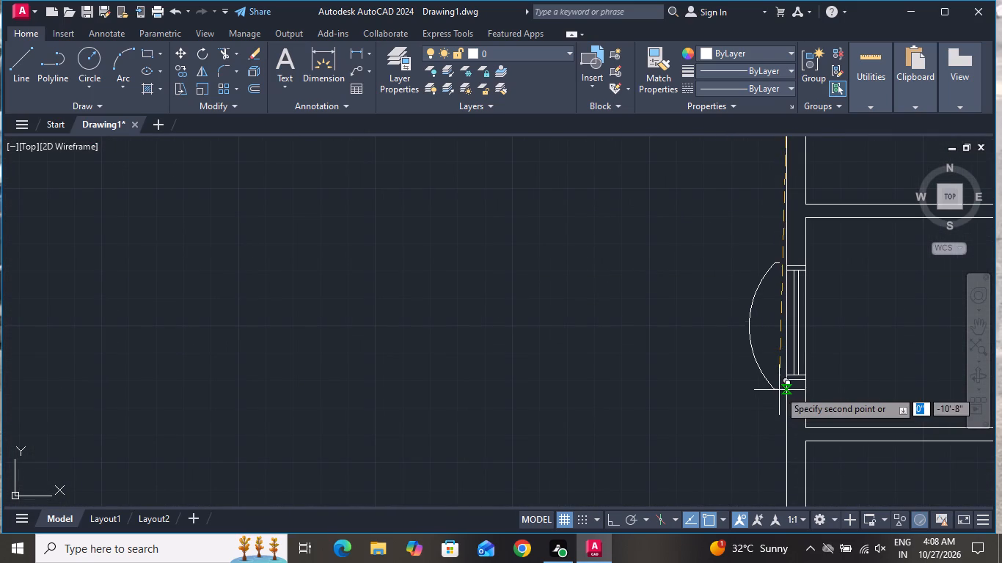
pyautogui.scroll(1, 779, 390)
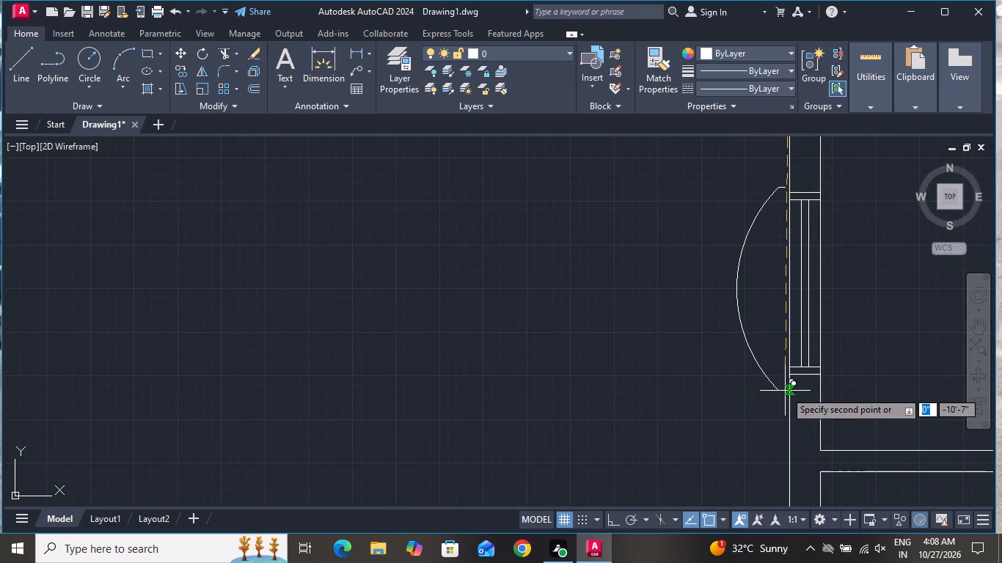
pyautogui.scroll(2, 785, 389)
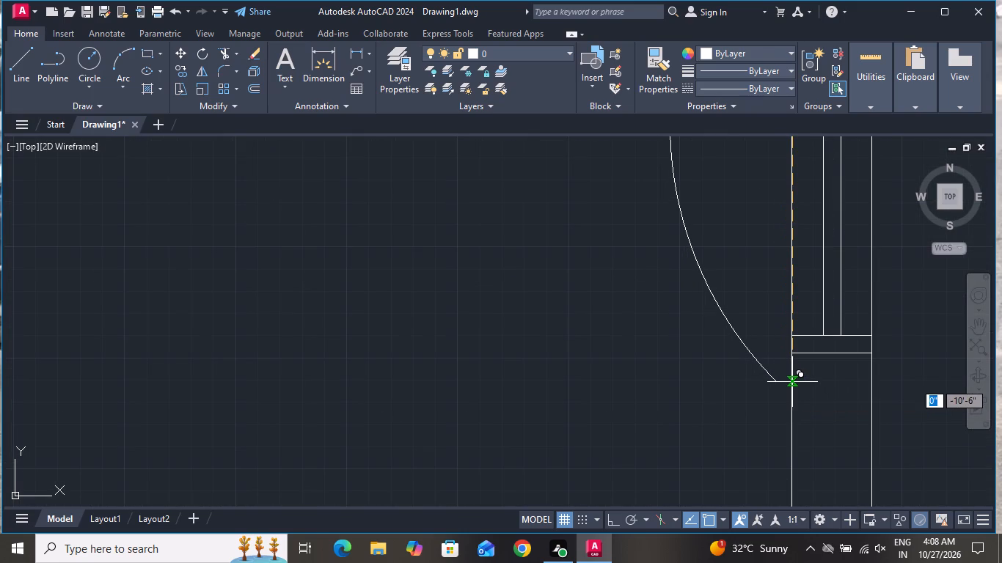
pyautogui.scroll(-2, 792, 382)
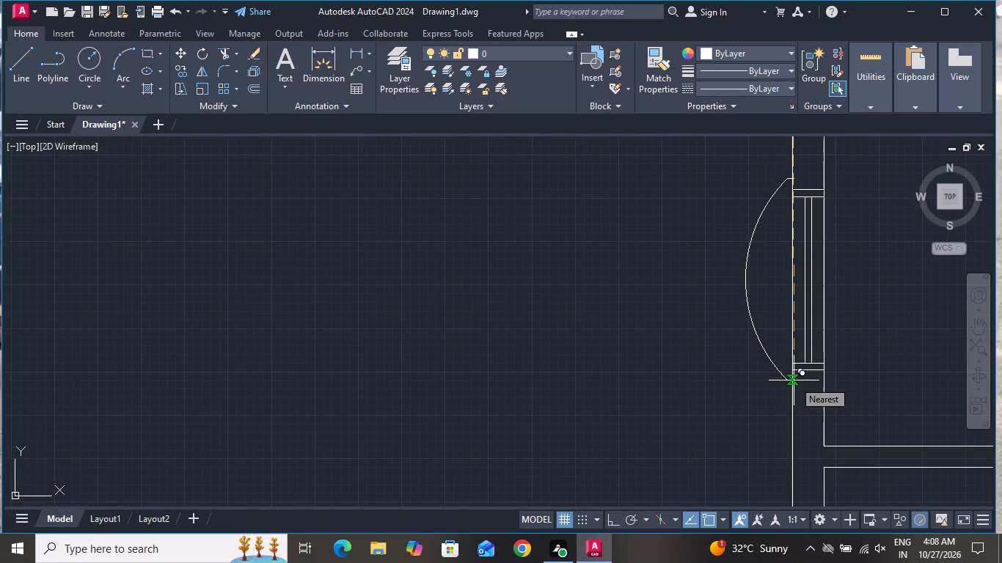
pyautogui.click(794, 381)
# Place another copy over the left wall's third side window, about 20'-6" below the original, and finish copying.
pyautogui.scroll(-4, 738, 416)
pyautogui.scroll(-1, 666, 378)
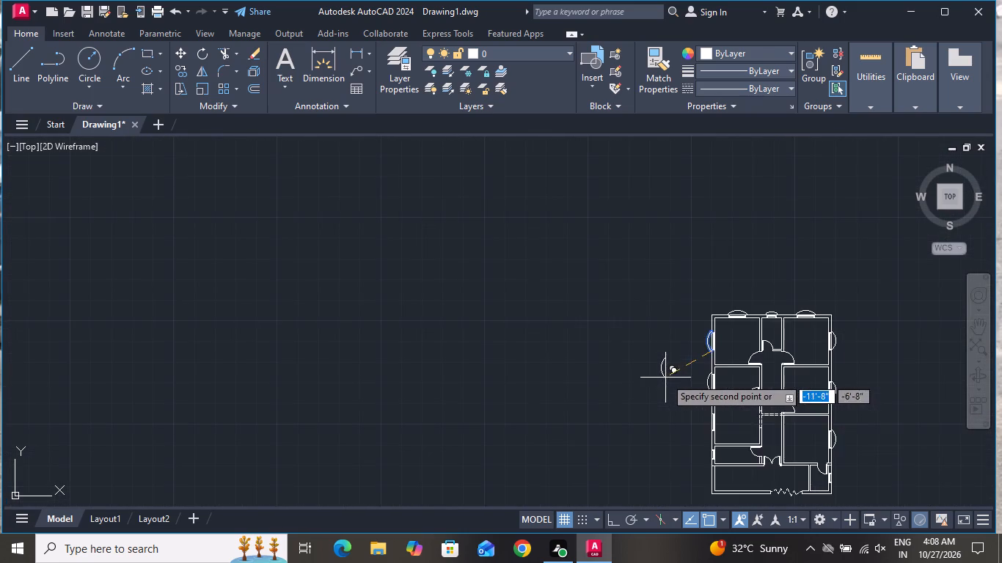
pyautogui.scroll(2, 674, 414)
pyautogui.scroll(3, 726, 386)
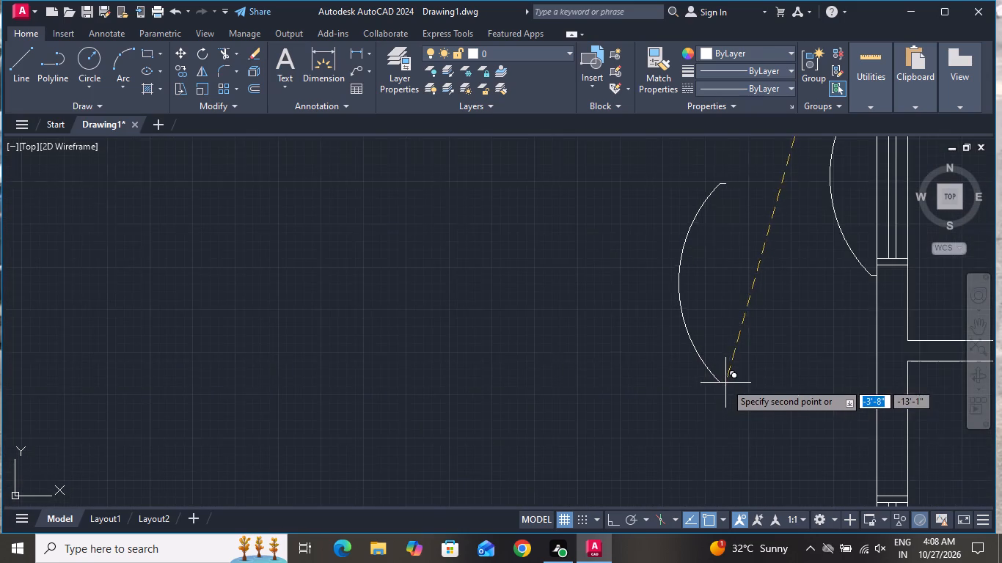
pyautogui.scroll(-5, 725, 383)
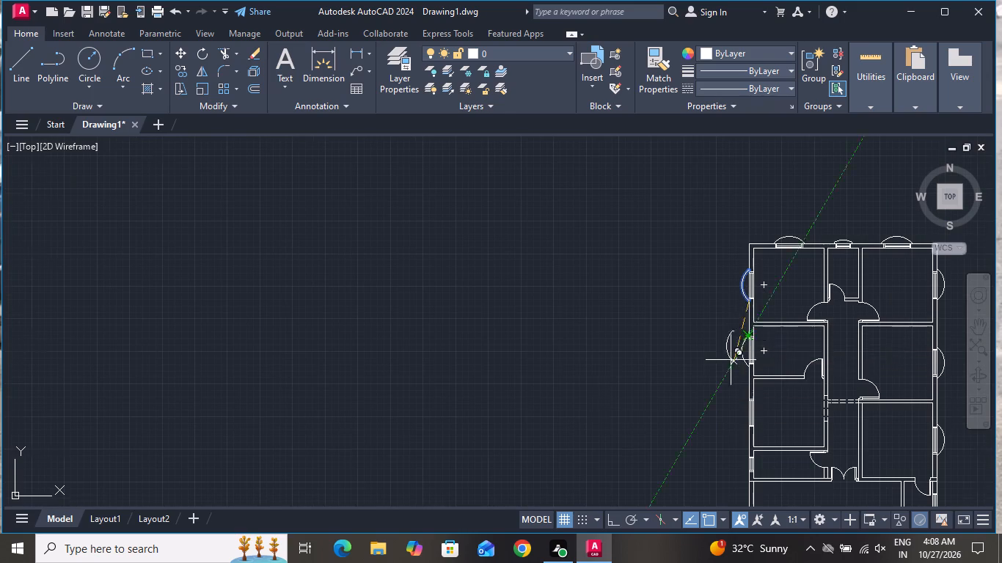
pyautogui.scroll(3, 754, 402)
pyautogui.scroll(3, 681, 450)
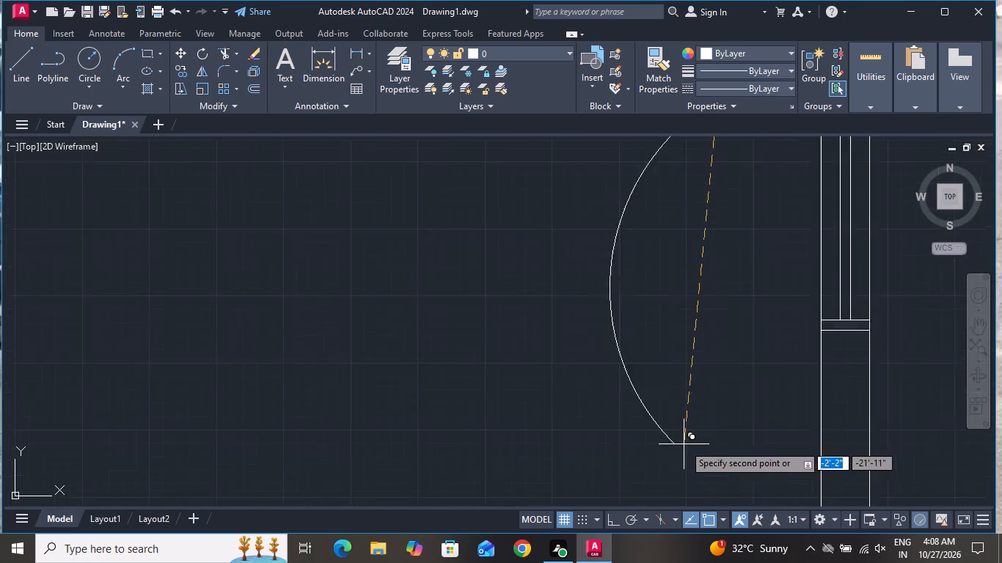
pyautogui.scroll(1, 684, 444)
pyautogui.scroll(-2, 830, 441)
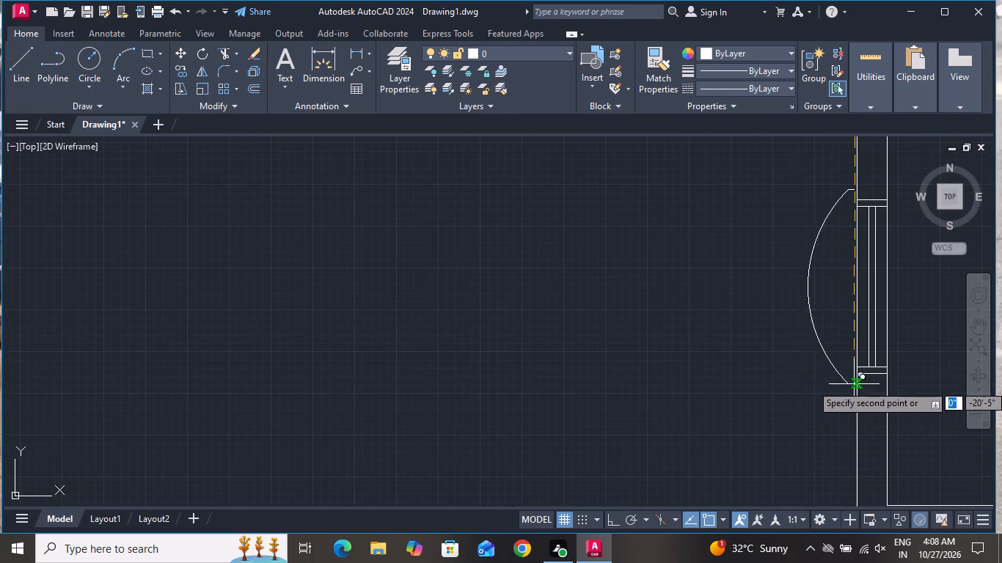
pyautogui.scroll(2, 854, 383)
pyautogui.scroll(-2, 852, 410)
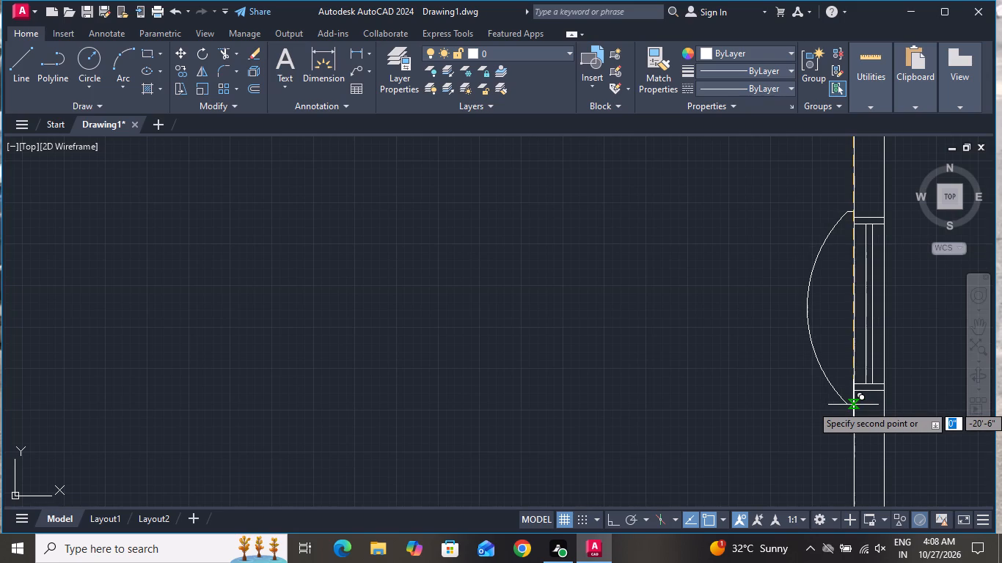
pyautogui.click(853, 402)
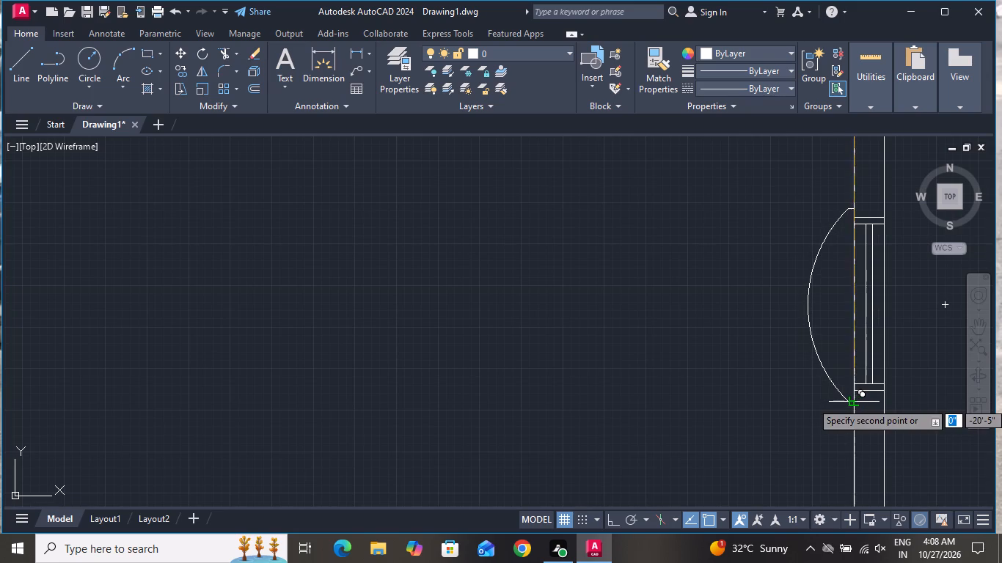
pyautogui.scroll(-6, 728, 419)
pyautogui.scroll(2, 723, 456)
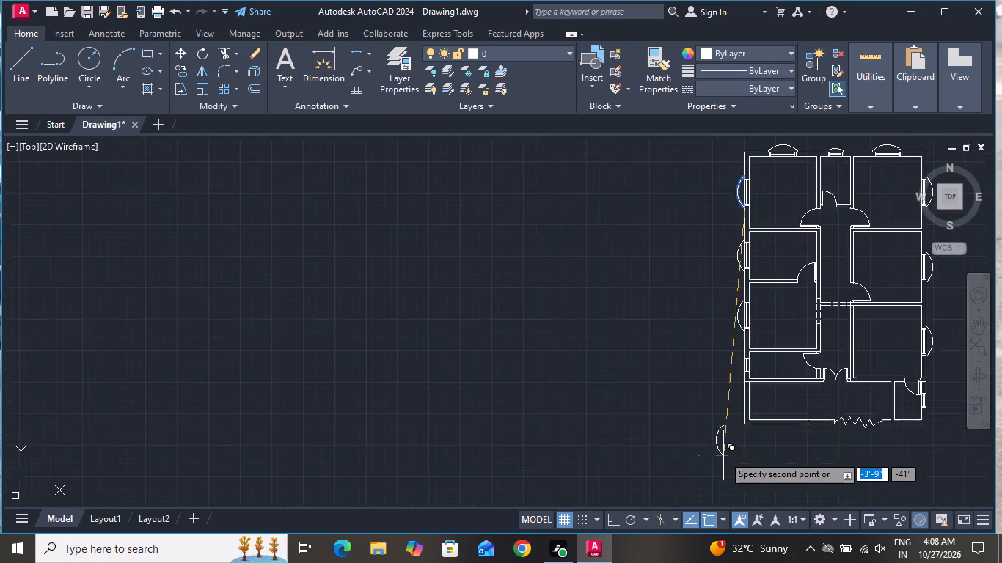
pyautogui.scroll(1, 723, 455)
pyautogui.rightClick(708, 426)
pyautogui.click(764, 243)
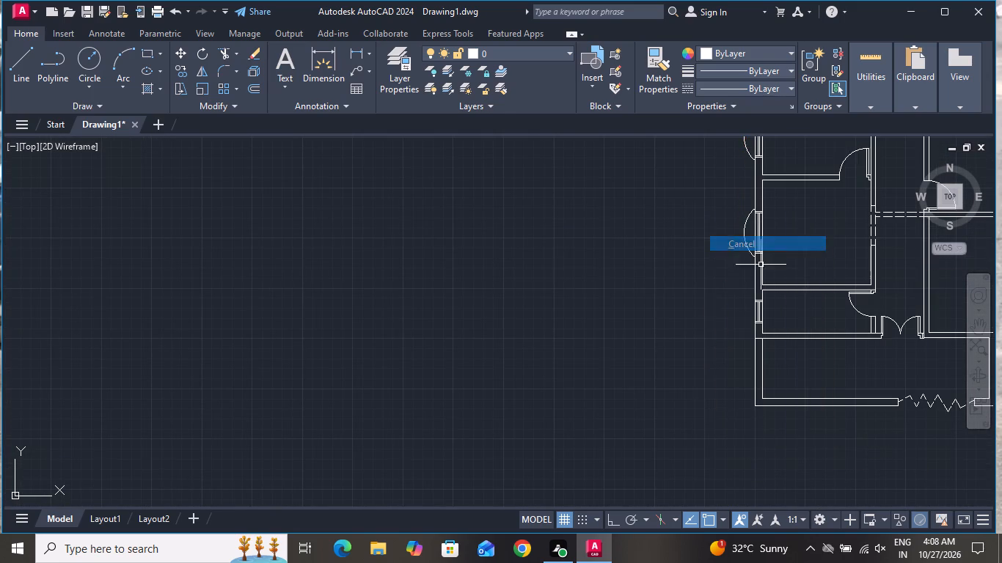
# Copy the small arc with end lines from the top wall's middle window into the empty space right of the plan's lower end.
pyautogui.scroll(-5, 709, 344)
pyautogui.scroll(5, 742, 298)
pyautogui.scroll(-2, 650, 347)
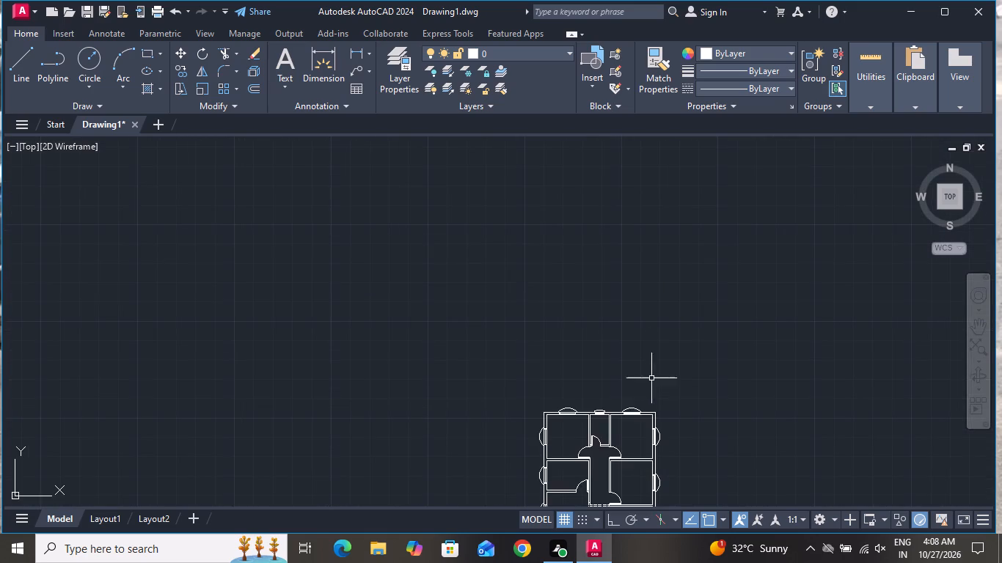
pyautogui.scroll(6, 608, 412)
pyautogui.click(674, 320)
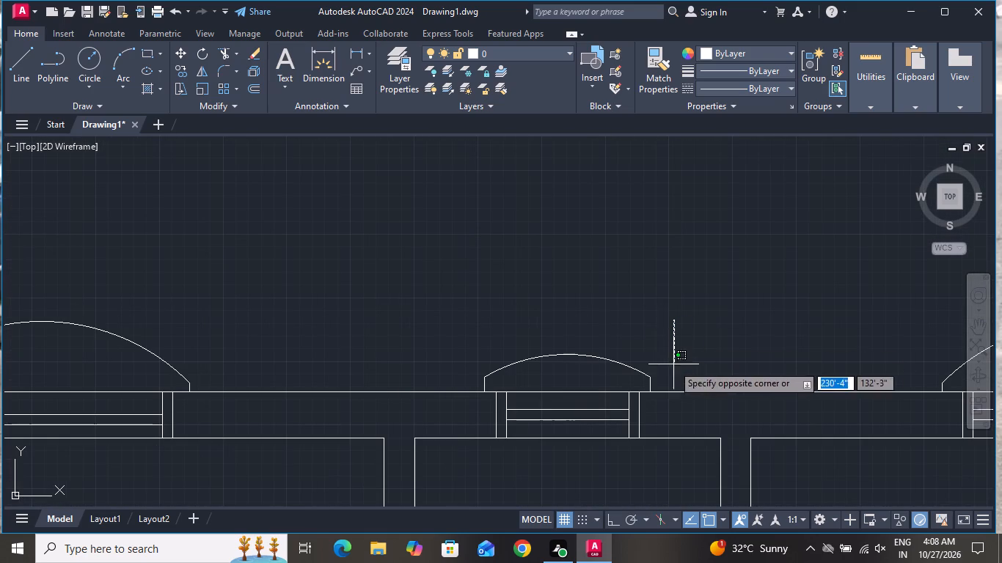
pyautogui.click(480, 383)
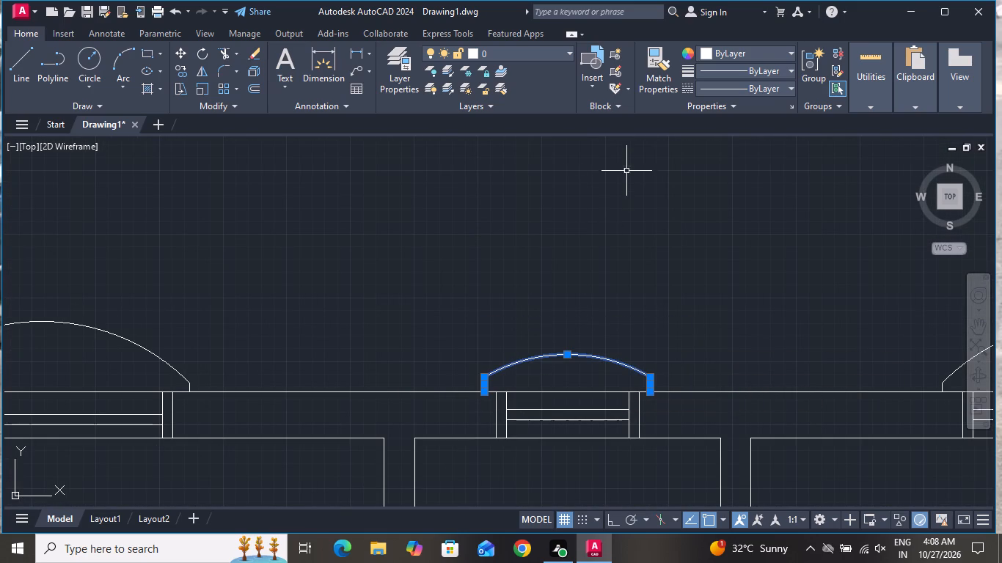
pyautogui.click(175, 72)
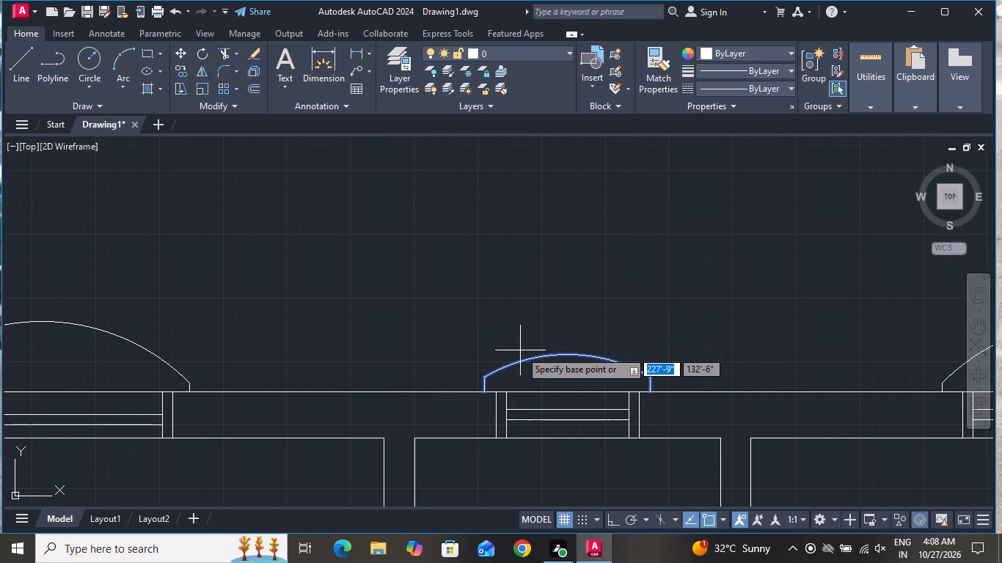
pyautogui.click(519, 350)
pyautogui.scroll(-3, 591, 229)
pyautogui.scroll(-1, 641, 267)
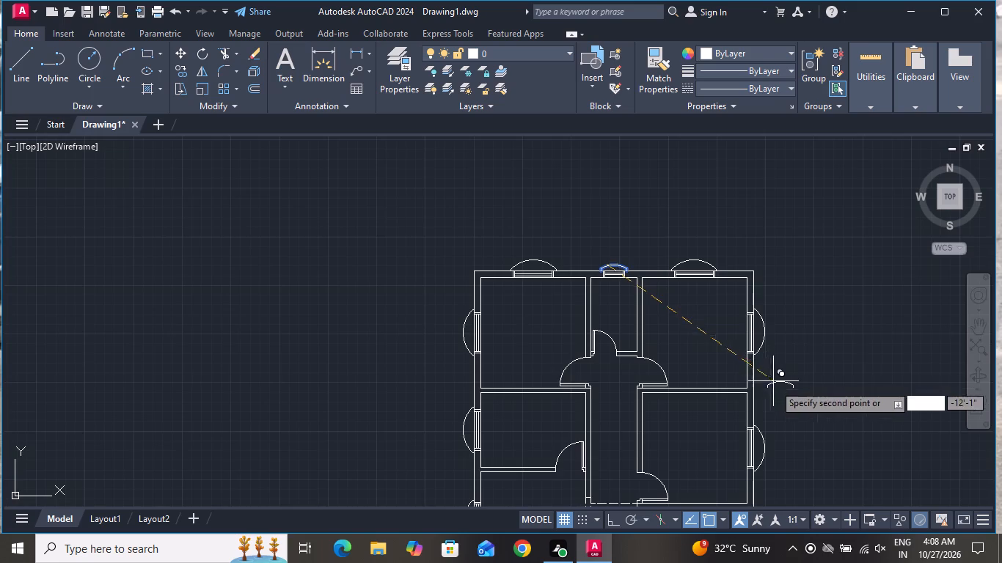
pyautogui.scroll(-2, 783, 313)
pyautogui.click(797, 438)
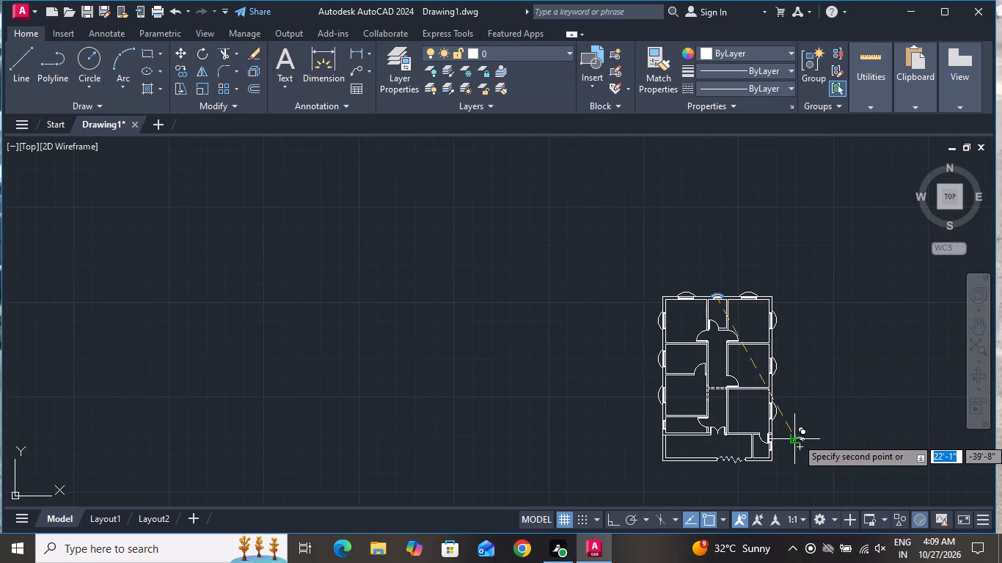
pyautogui.rightClick(797, 438)
pyautogui.click(835, 255)
# Turn on ortho and rotate the small spare arc with end lines 90° clockwise so it bulges to the right.
pyautogui.scroll(1, 811, 466)
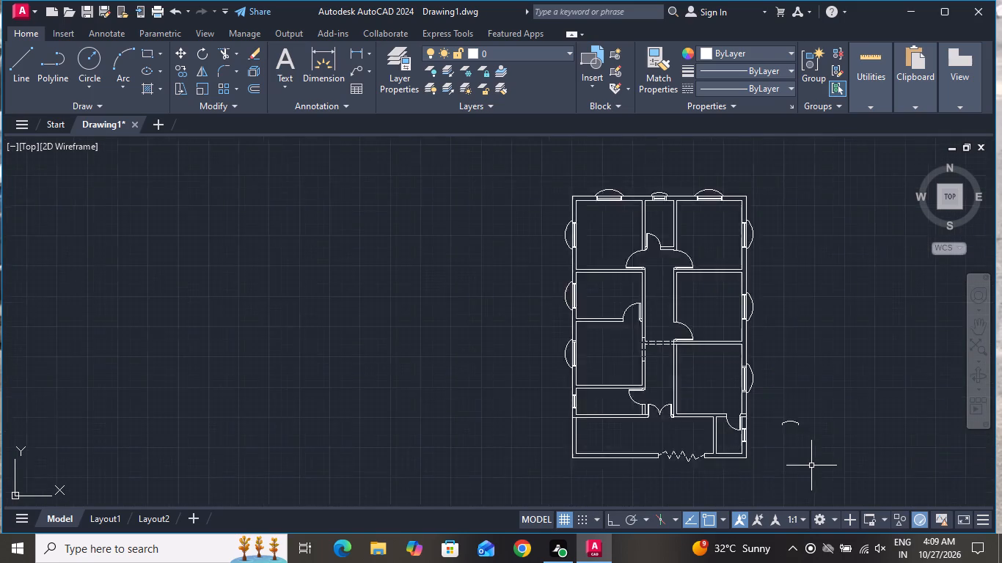
pyautogui.scroll(1, 811, 466)
pyautogui.click(822, 353)
pyautogui.click(754, 435)
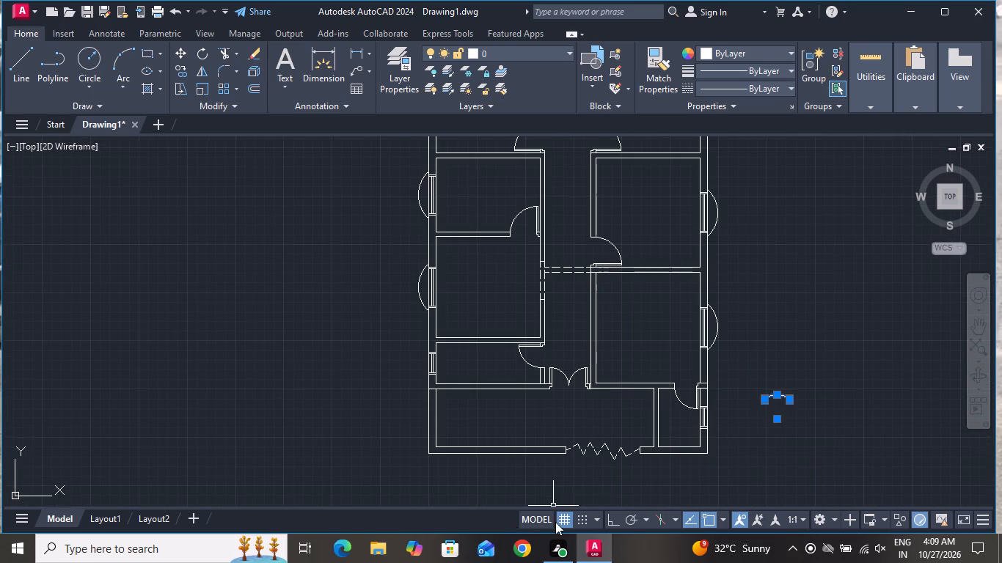
pyautogui.click(612, 517)
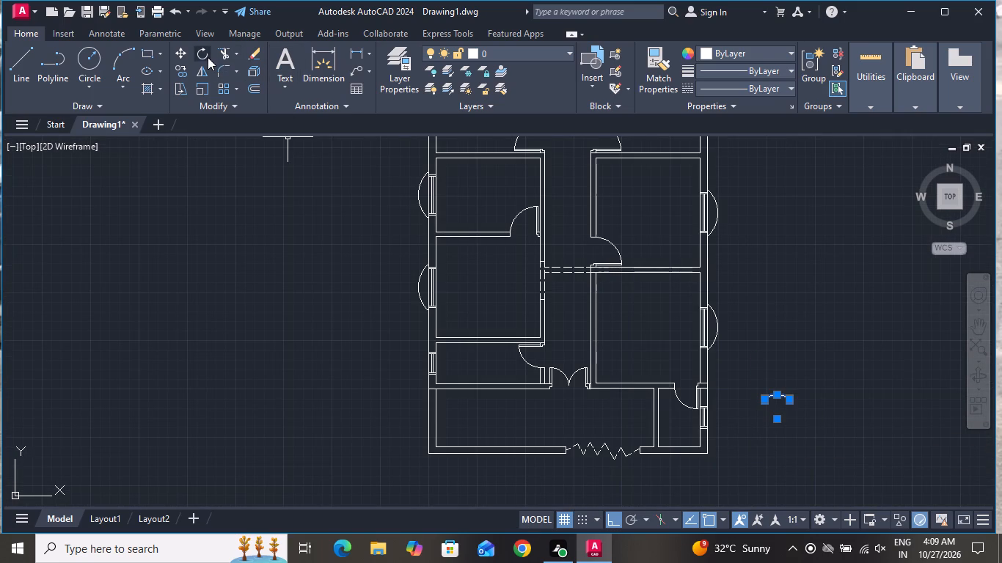
pyautogui.click(208, 57)
pyautogui.click(800, 404)
pyautogui.click(789, 463)
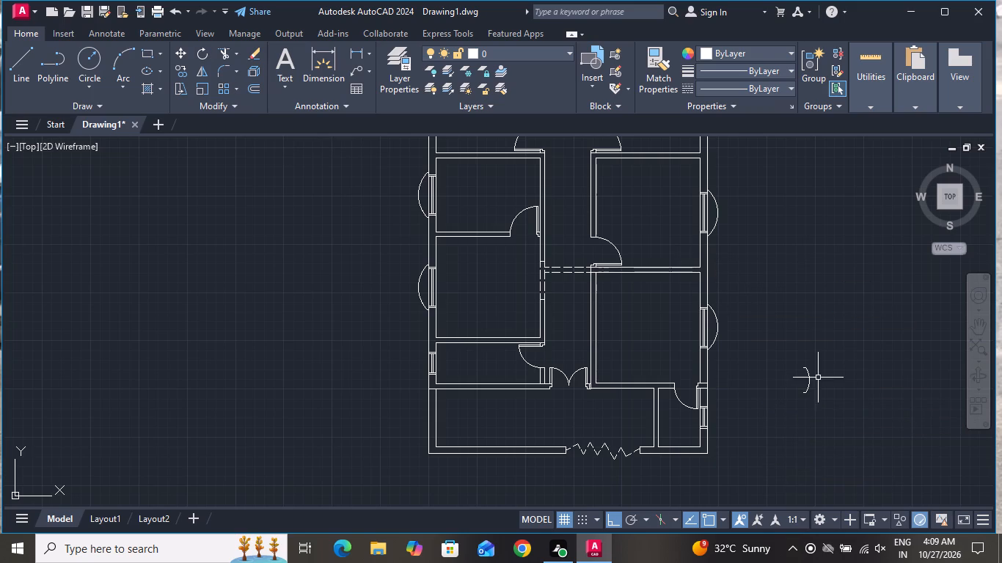
# Move the rotated small spare arc with end lines onto the outer face of the right wall's small window near the bottom, with ortho off.
pyautogui.click(833, 345)
pyautogui.click(797, 411)
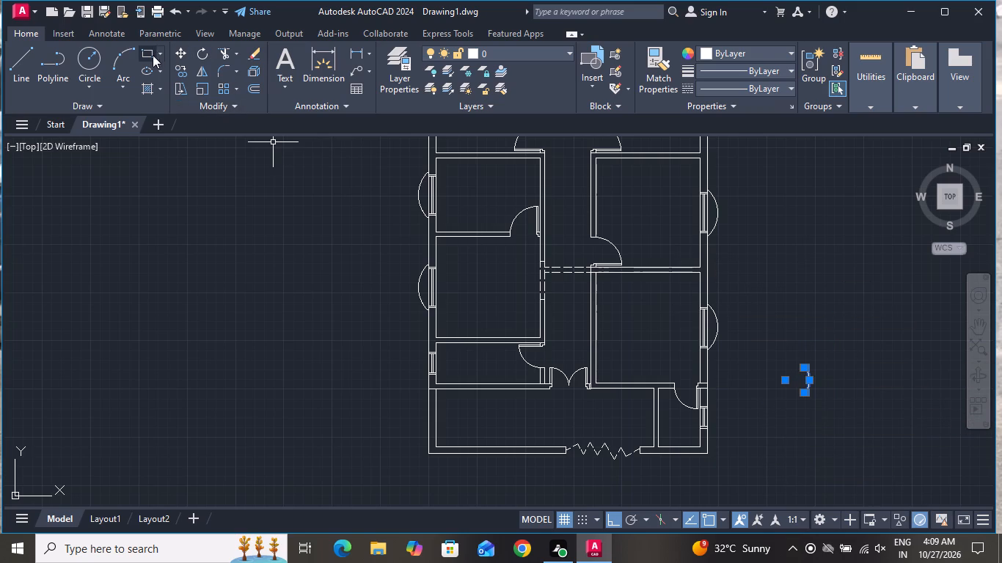
pyautogui.click(180, 46)
pyautogui.scroll(3, 777, 366)
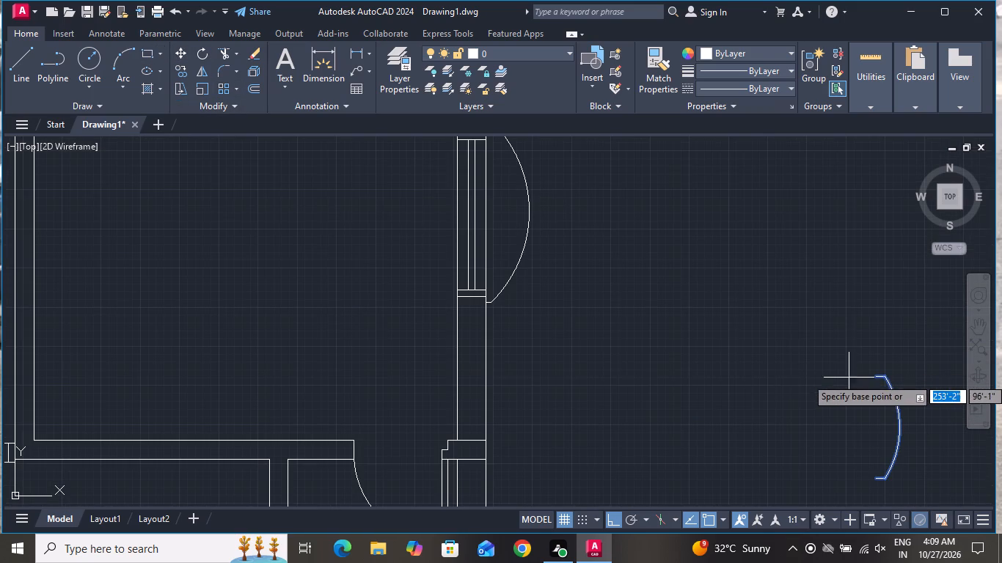
pyautogui.click(874, 375)
pyautogui.scroll(-3, 765, 346)
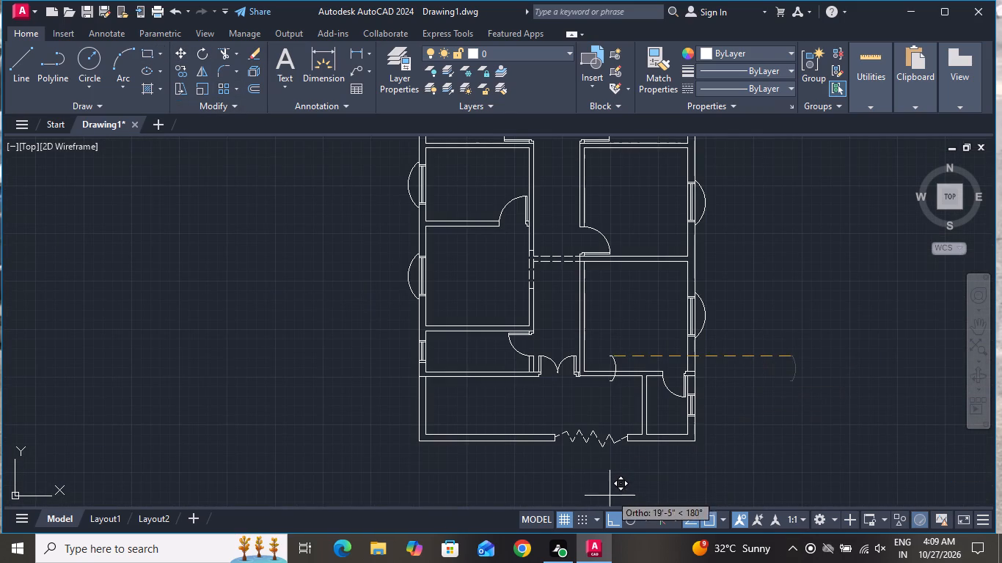
pyautogui.click(610, 515)
pyautogui.scroll(4, 703, 407)
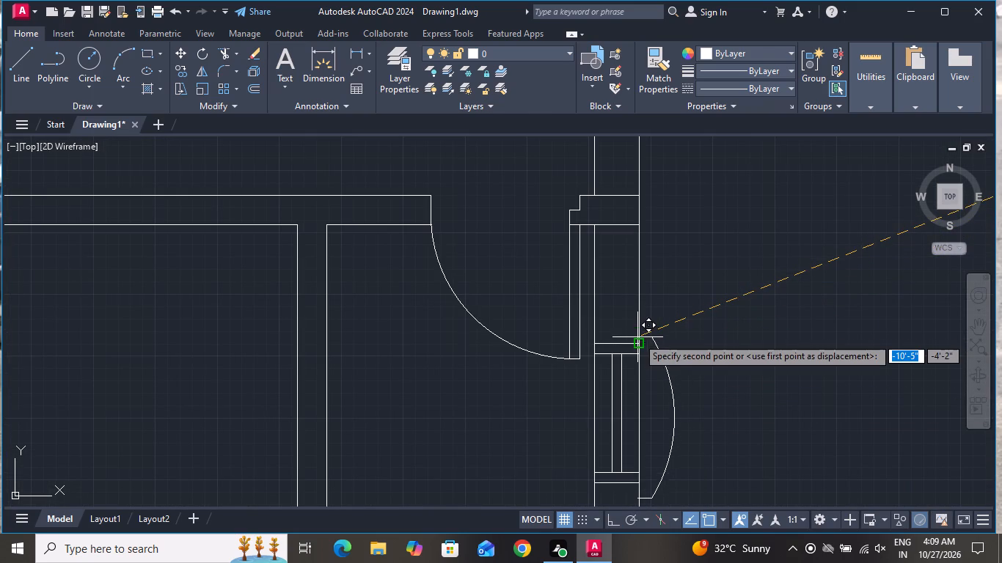
pyautogui.scroll(2, 637, 337)
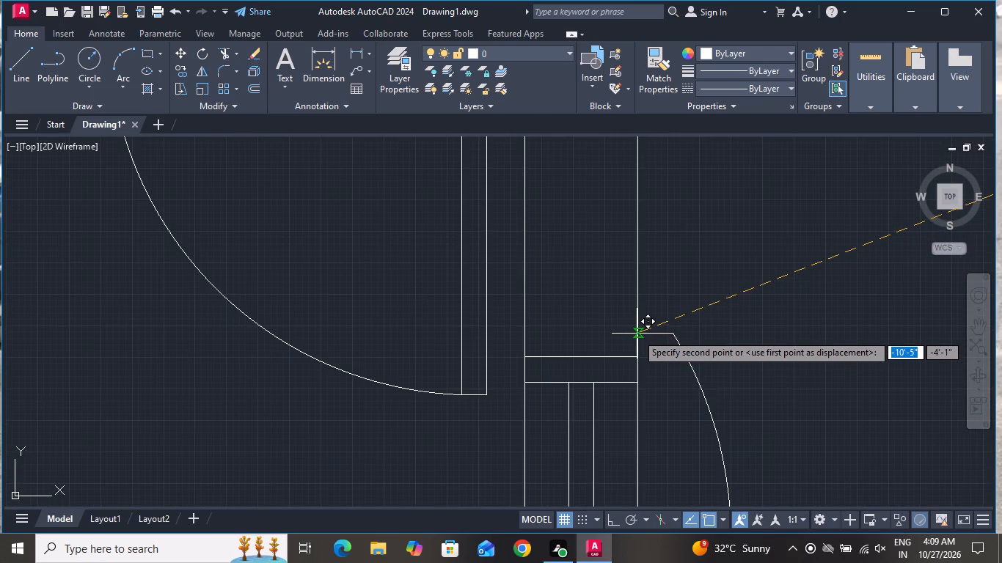
pyautogui.scroll(-2, 637, 334)
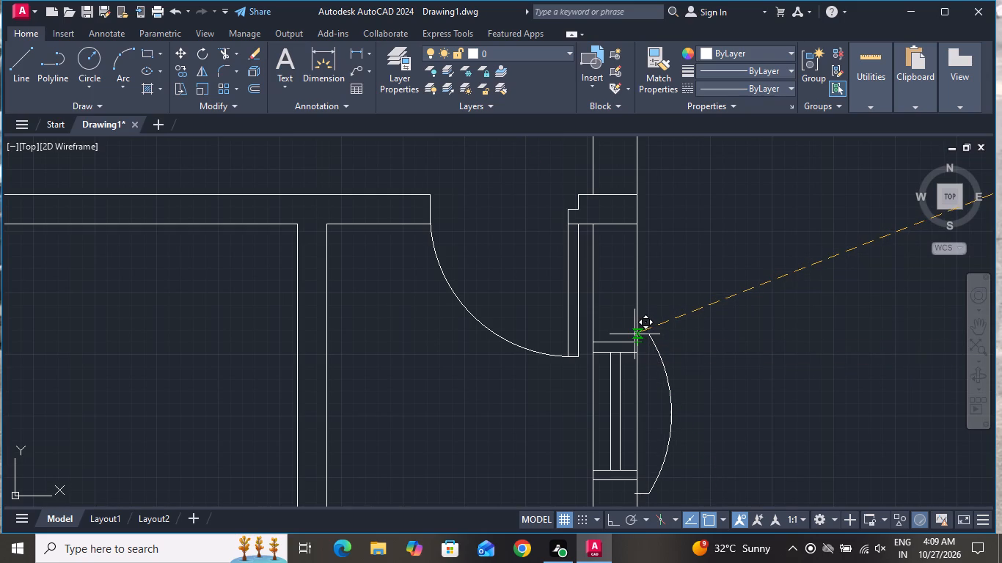
pyautogui.click(638, 333)
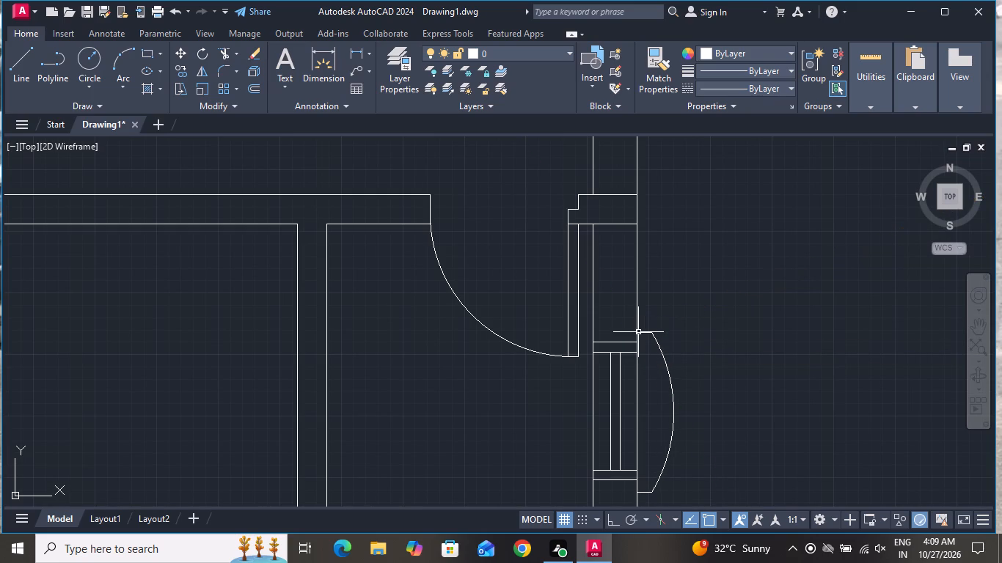
# Copy the small arc with both end lines from the right wall's bottom window into the empty space left of the plan.
pyautogui.scroll(-1, 665, 339)
pyautogui.scroll(1, 704, 344)
pyautogui.click(705, 344)
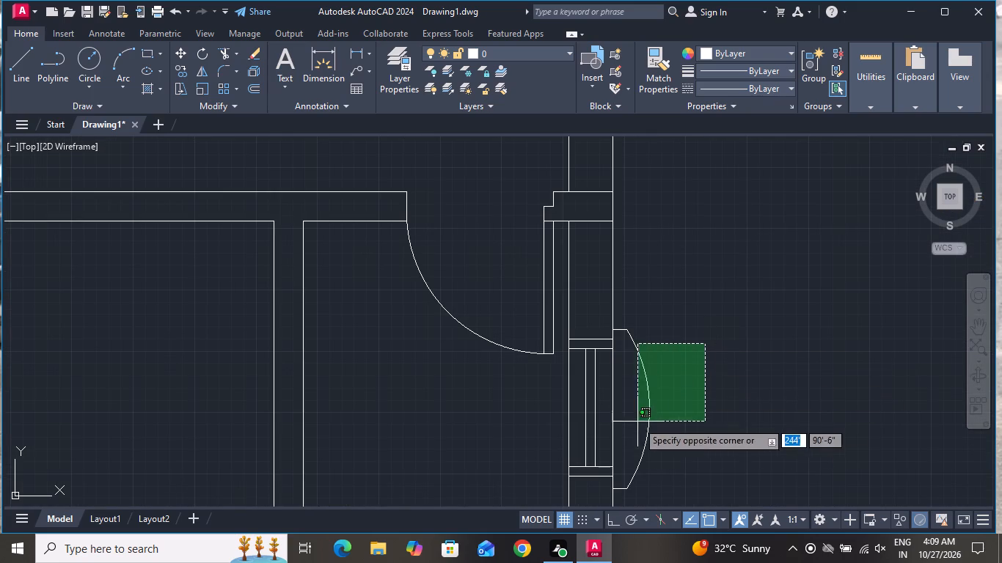
pyautogui.click(633, 418)
pyautogui.click(622, 329)
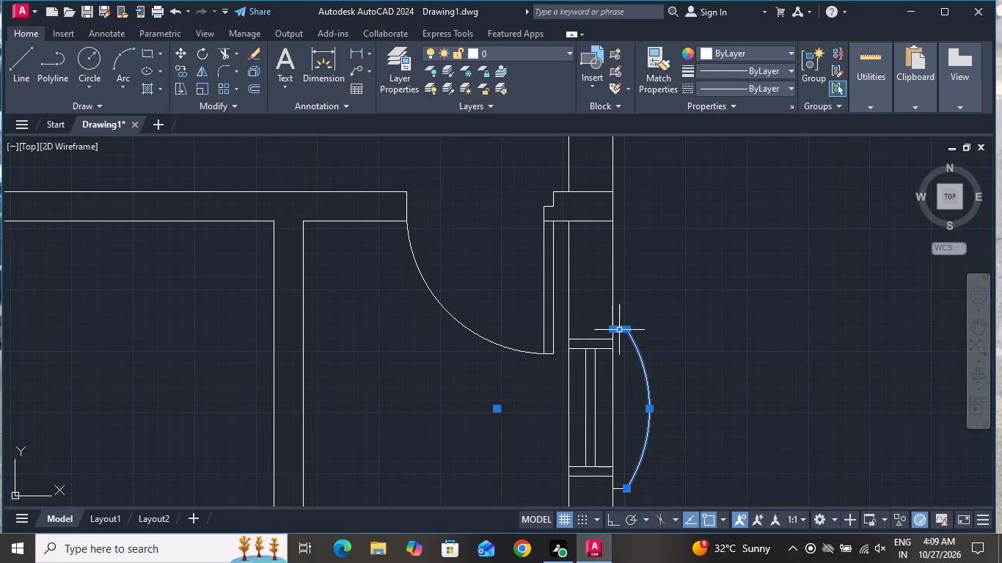
pyautogui.click(623, 489)
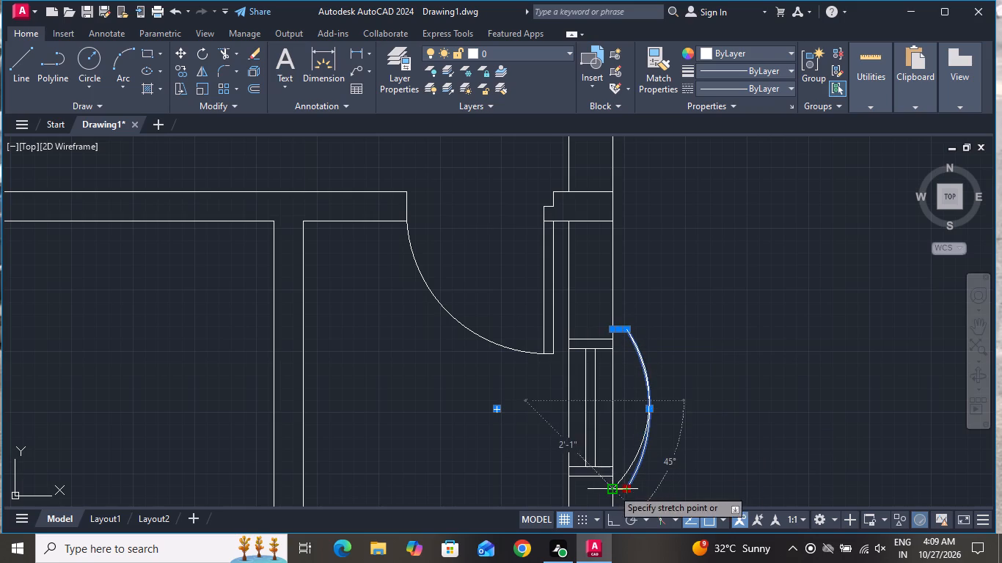
pyautogui.click(629, 485)
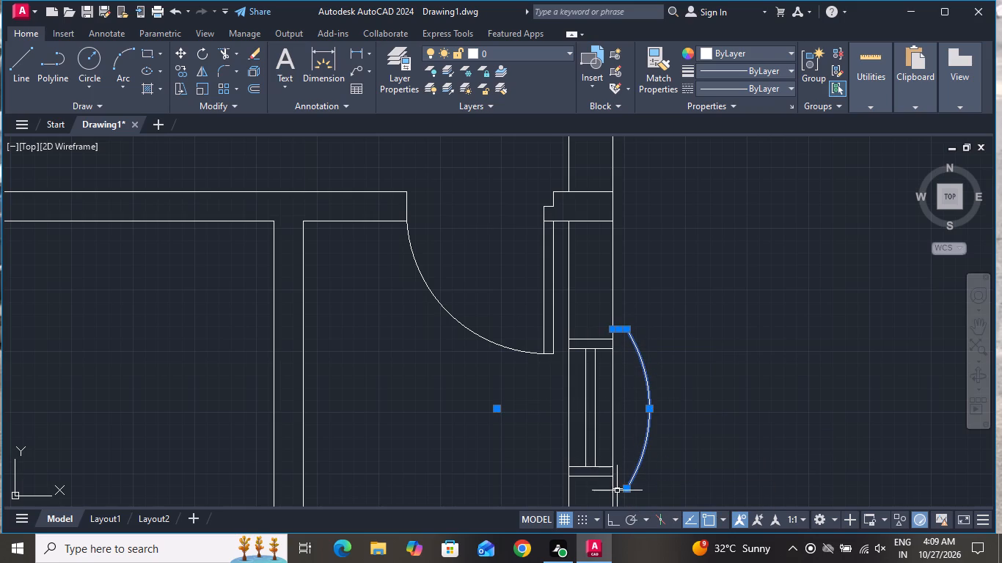
pyautogui.click(618, 490)
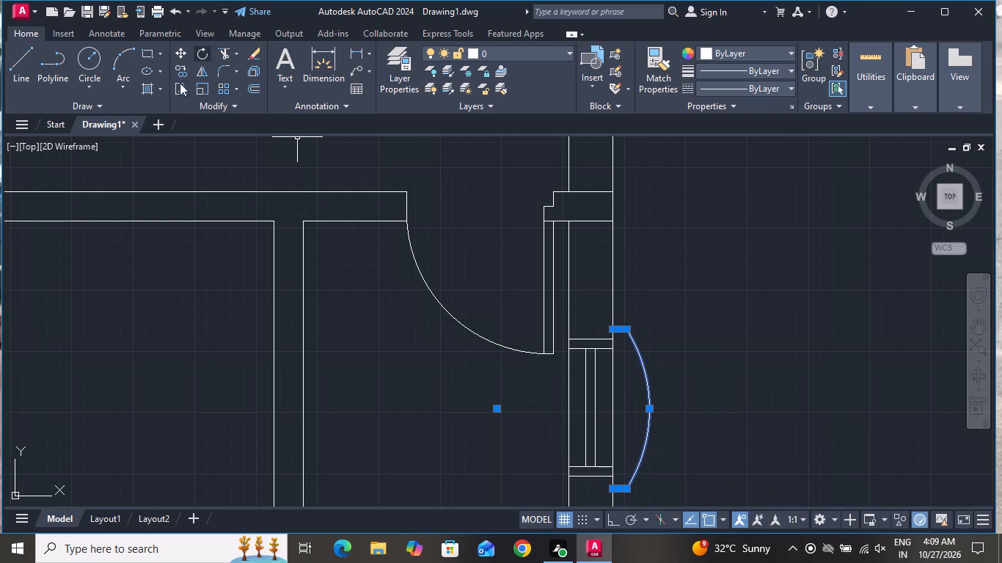
pyautogui.click(182, 70)
pyautogui.click(616, 422)
pyautogui.scroll(-4, 781, 232)
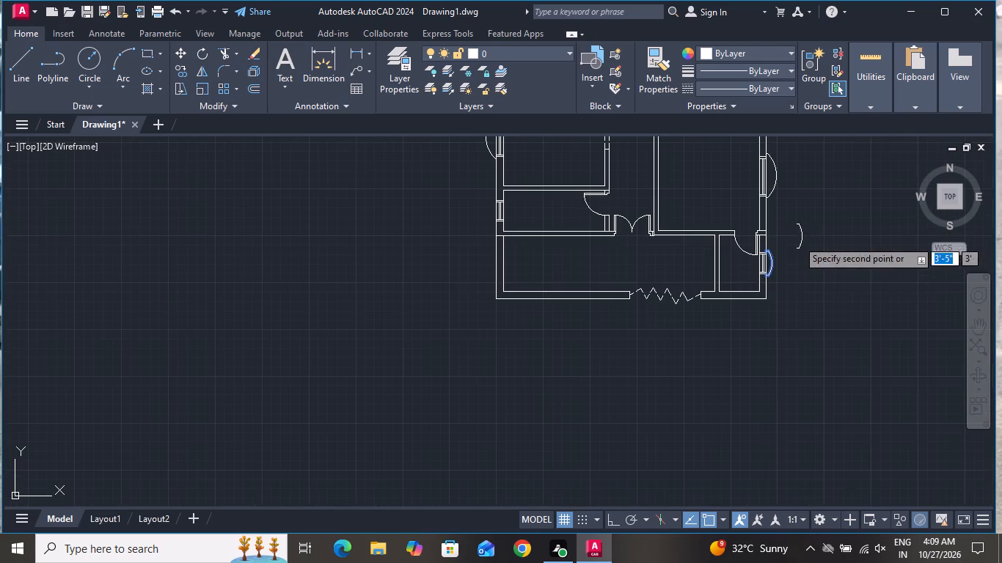
pyautogui.click(426, 231)
pyautogui.rightClick(426, 231)
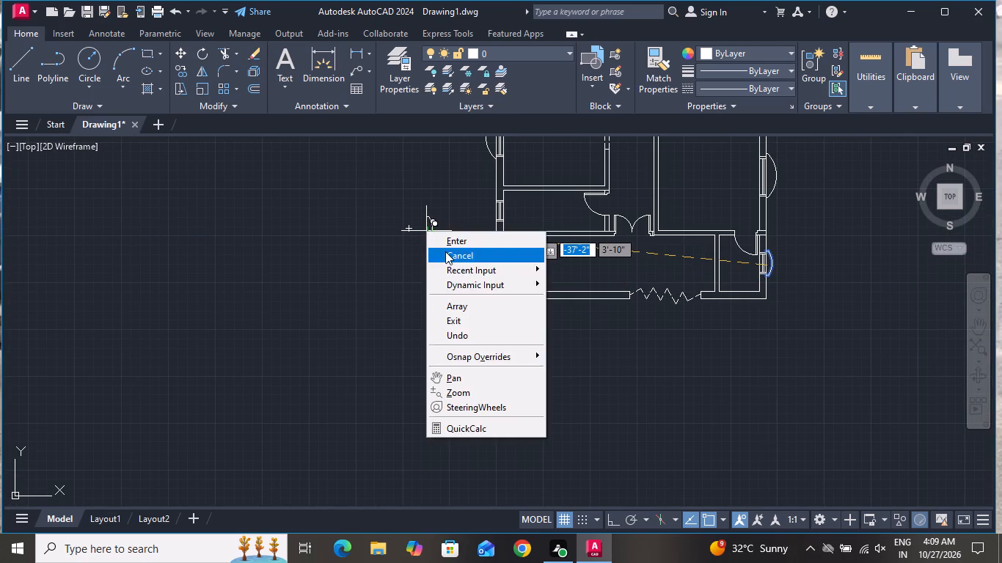
pyautogui.click(445, 251)
# Turn on ortho and rotate the small arc copy 180° so it bulges to the left.
pyautogui.click(438, 205)
pyautogui.click(401, 292)
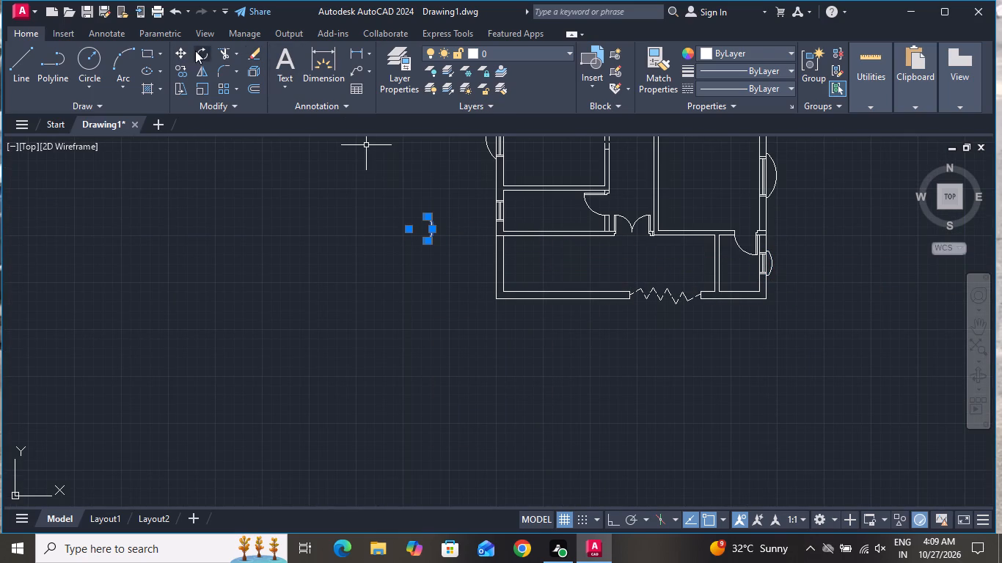
pyautogui.click(195, 51)
pyautogui.click(607, 518)
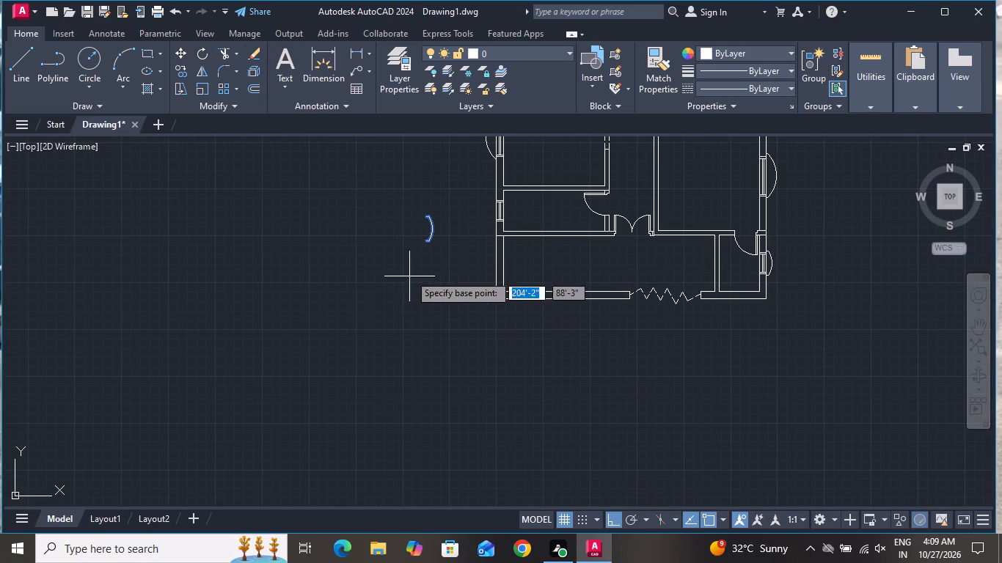
pyautogui.click(412, 249)
pyautogui.click(299, 246)
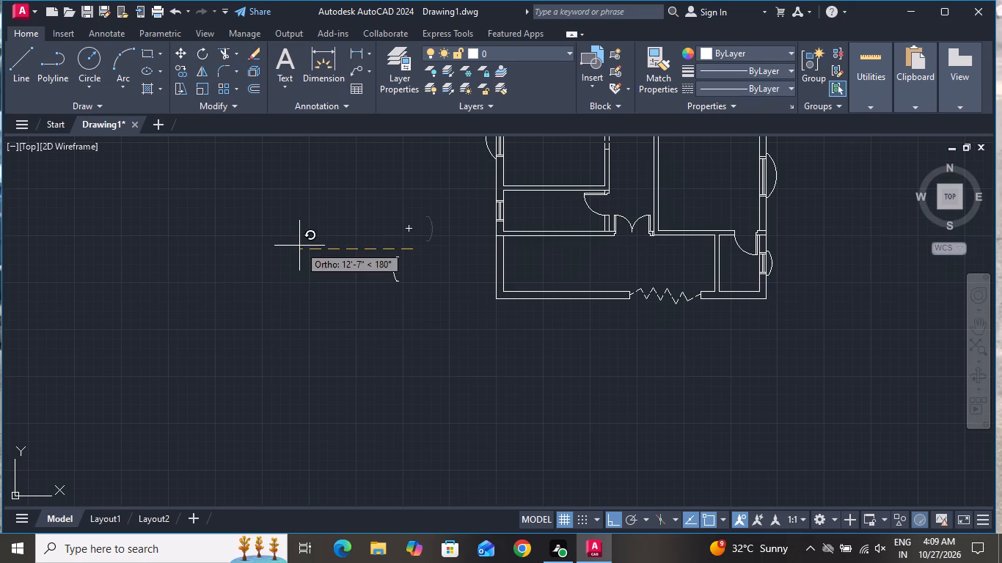
# Turn off ortho and move the rotated small arc onto the outer face of the left wall's lowest small window.
pyautogui.click(414, 246)
pyautogui.click(348, 315)
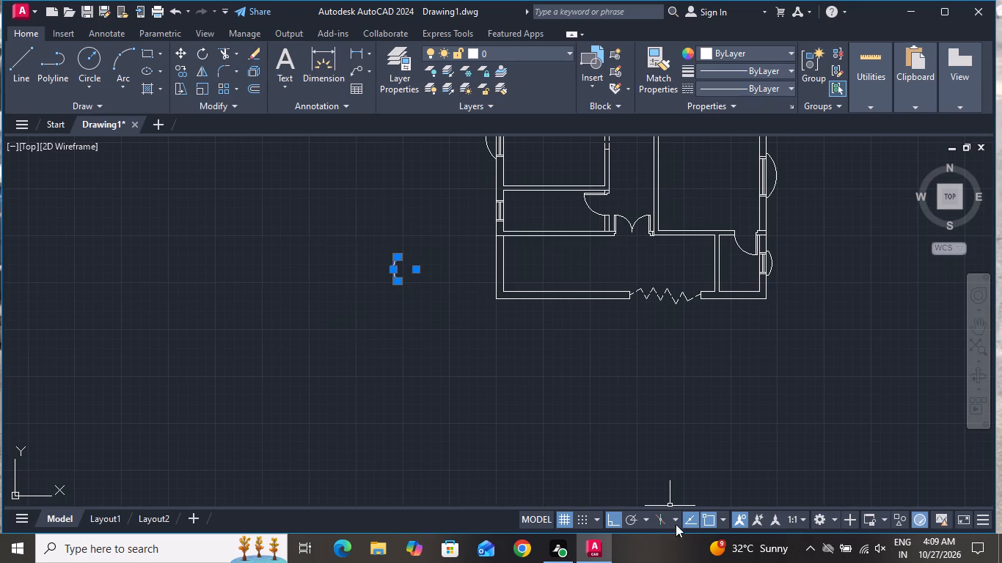
pyautogui.click(613, 523)
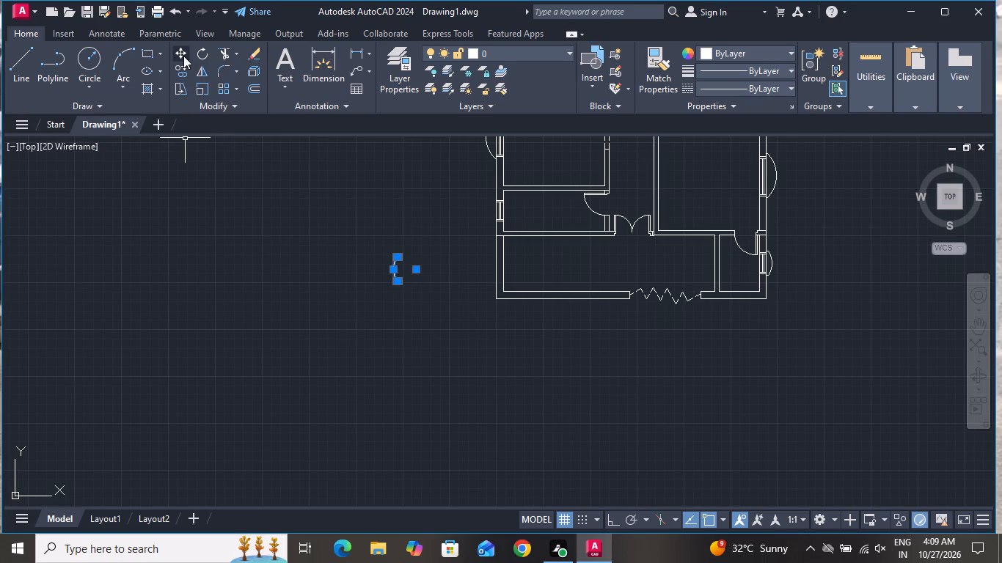
pyautogui.click(182, 54)
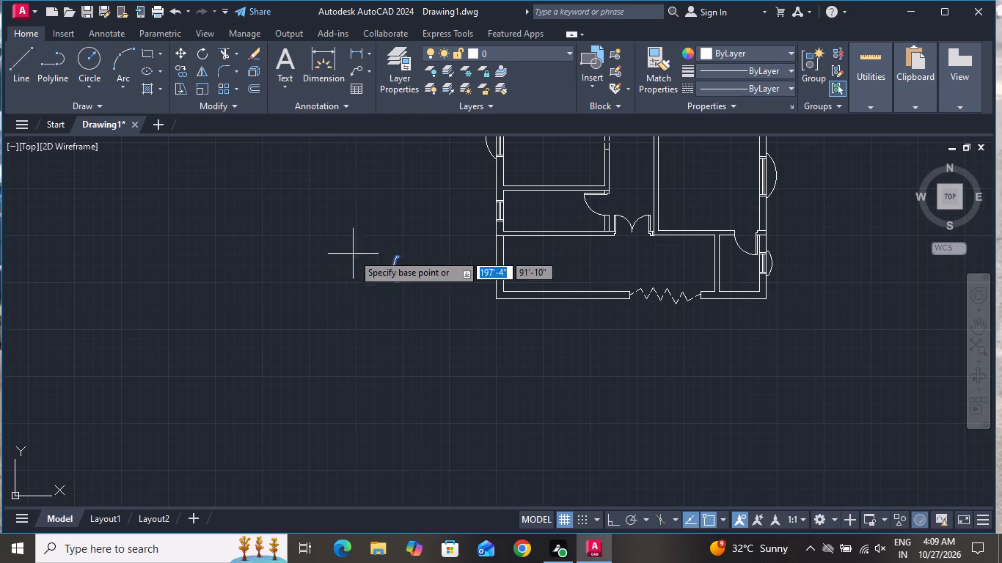
pyautogui.scroll(2, 412, 259)
pyautogui.click(373, 251)
pyautogui.scroll(-2, 473, 273)
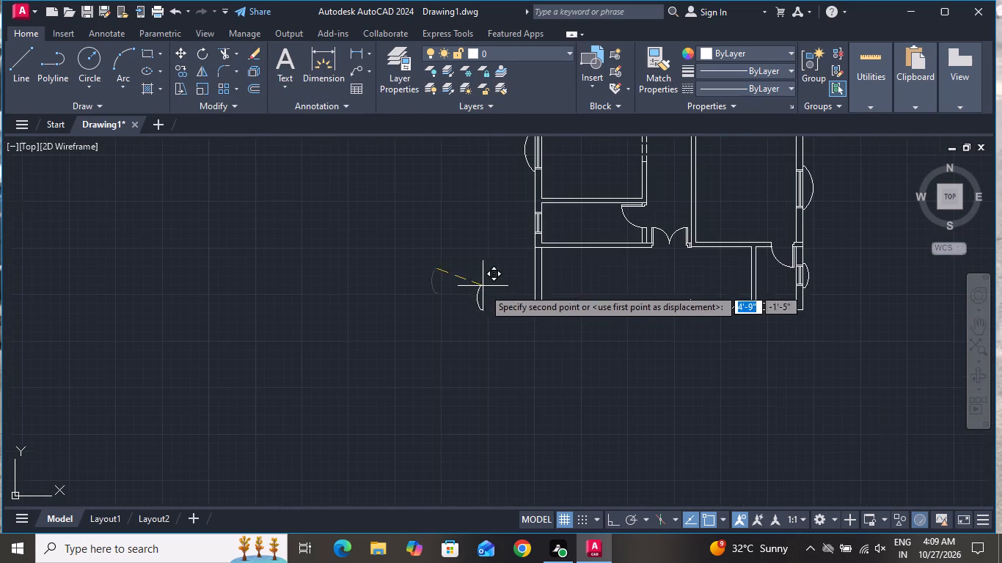
pyautogui.scroll(3, 520, 216)
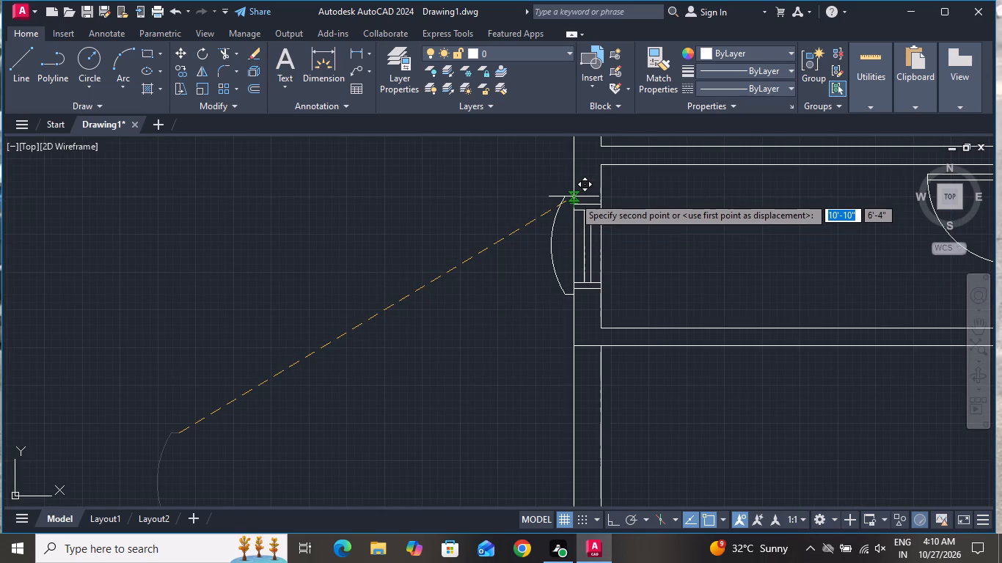
pyautogui.click(574, 195)
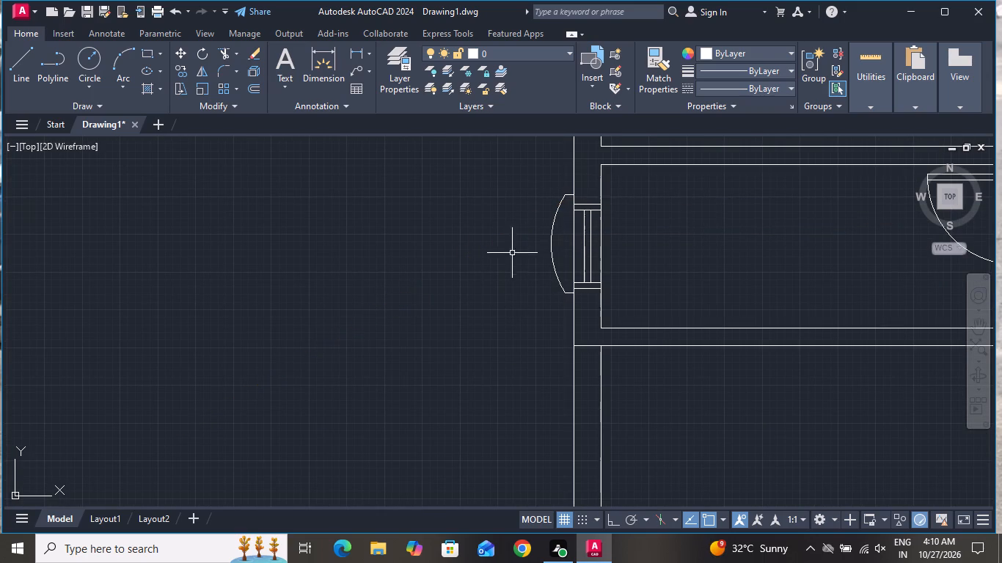
# Add the multiline text "W" inside the arch over the top wall's left window, in a box about 1'-4" wide.
pyautogui.scroll(-1, 494, 265)
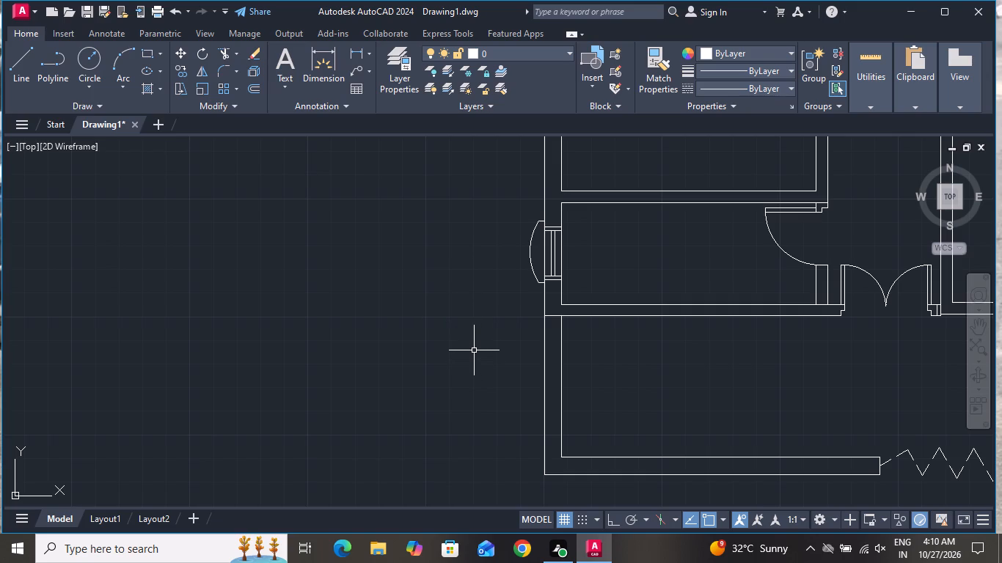
pyautogui.scroll(-4, 473, 348)
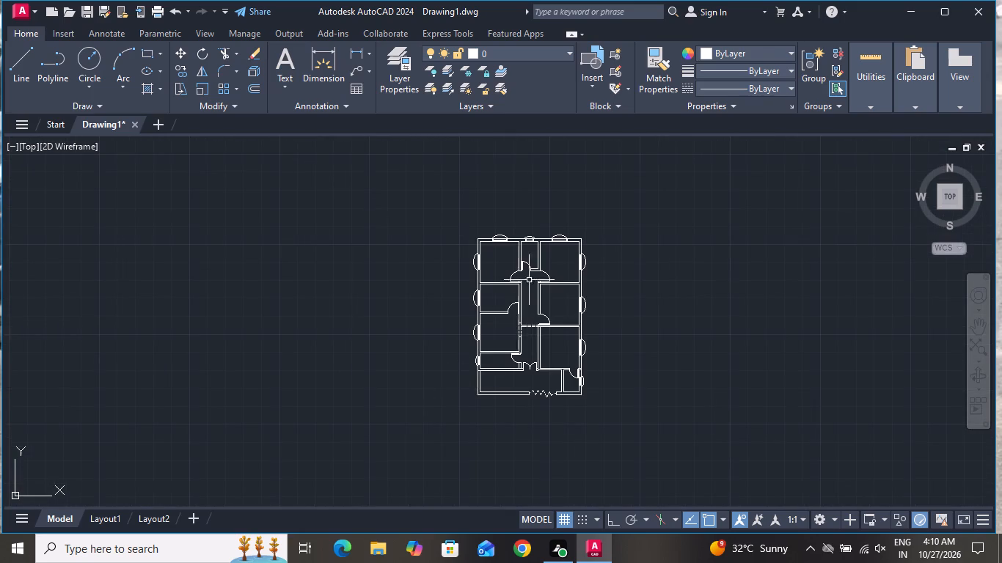
pyautogui.scroll(3, 521, 232)
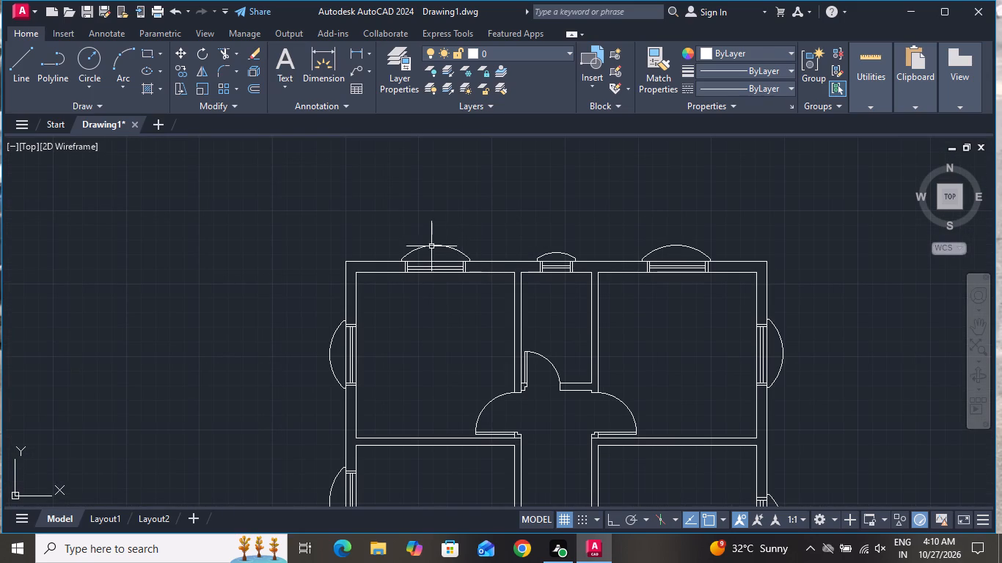
pyautogui.scroll(2, 425, 242)
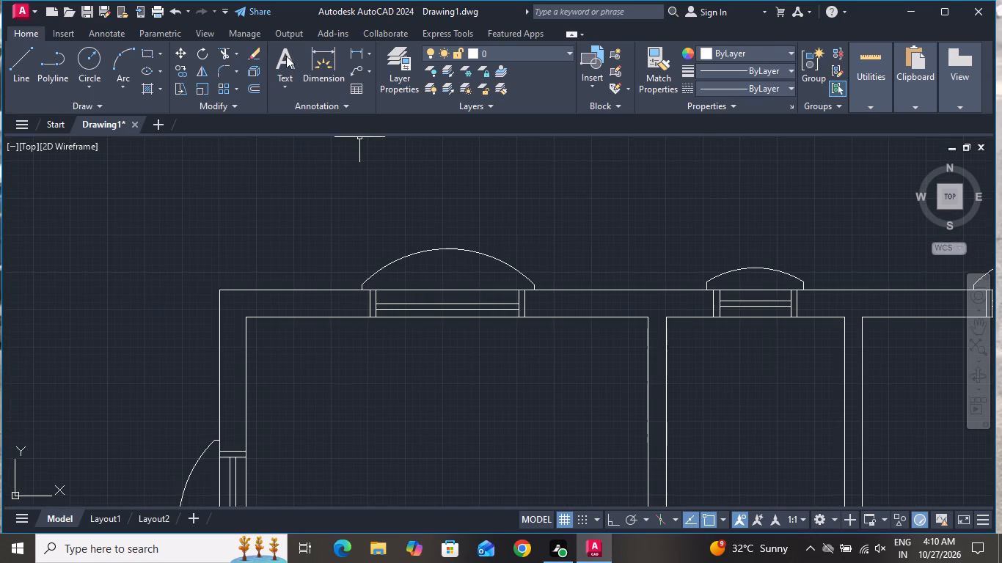
pyautogui.click(287, 59)
pyautogui.scroll(1, 409, 274)
pyautogui.click(411, 274)
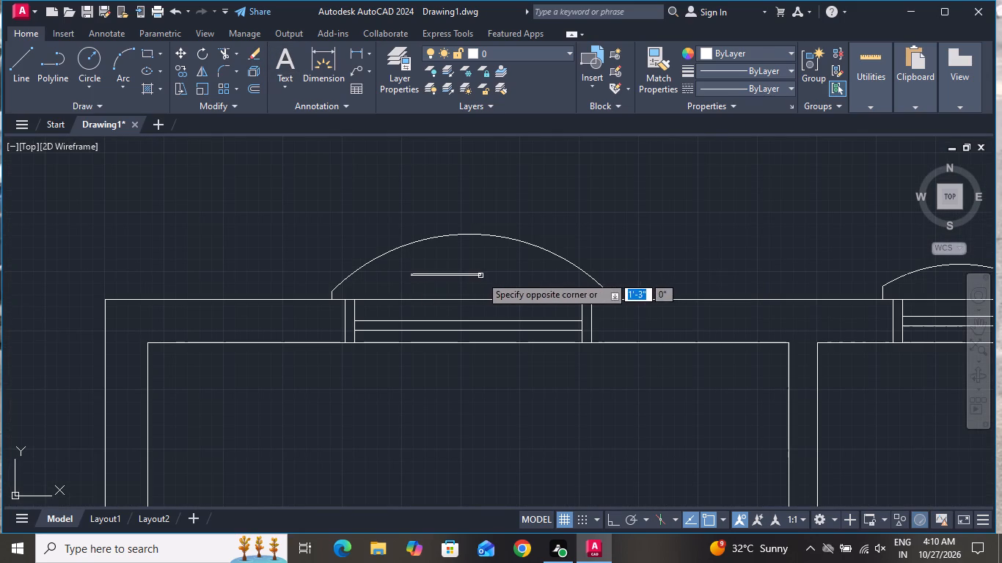
pyautogui.click(488, 285)
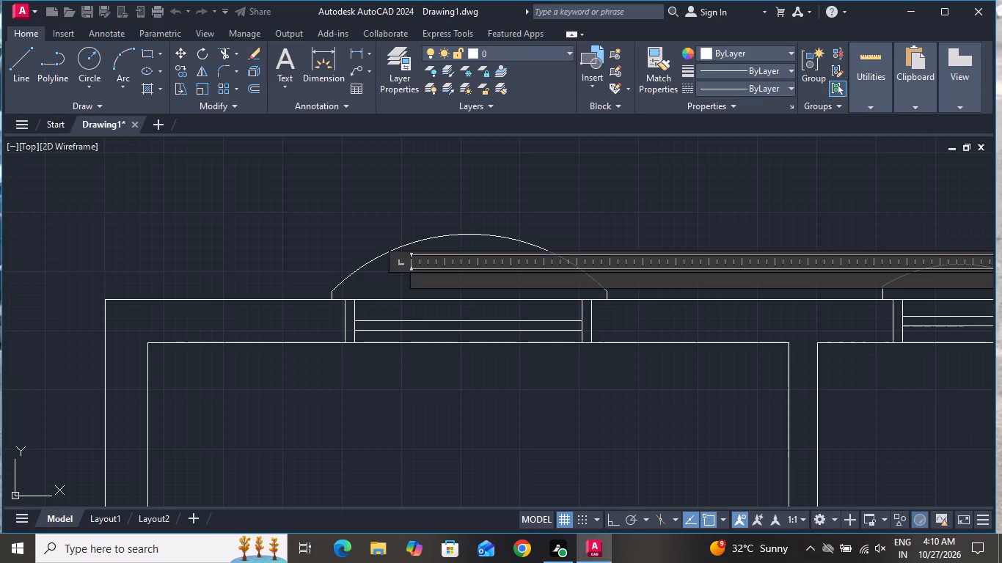
pyautogui.press('w')
pyautogui.click(539, 184)
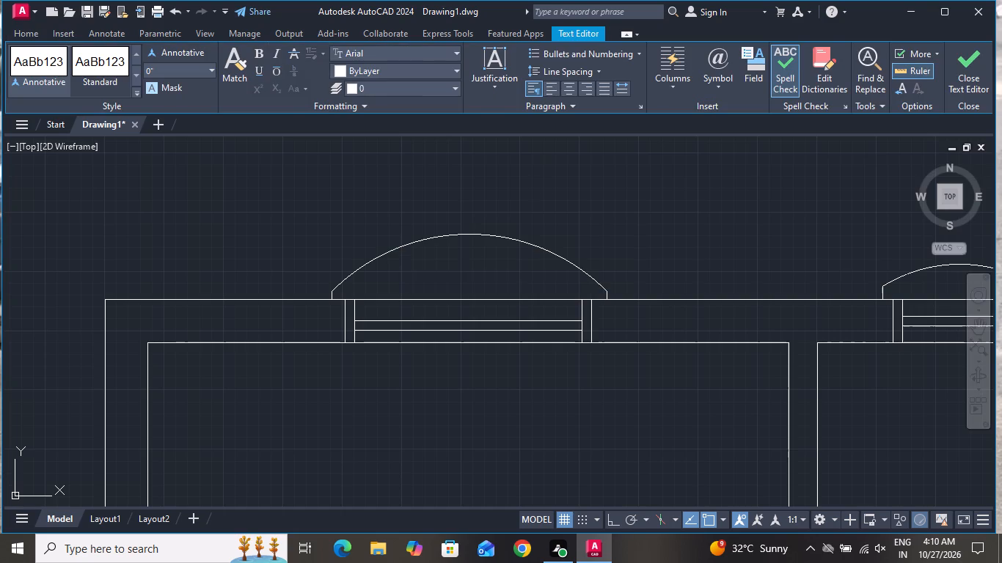
# Set the text height of the "W" window label to 3" in its properties.
pyautogui.click(414, 276)
pyautogui.rightClick(408, 281)
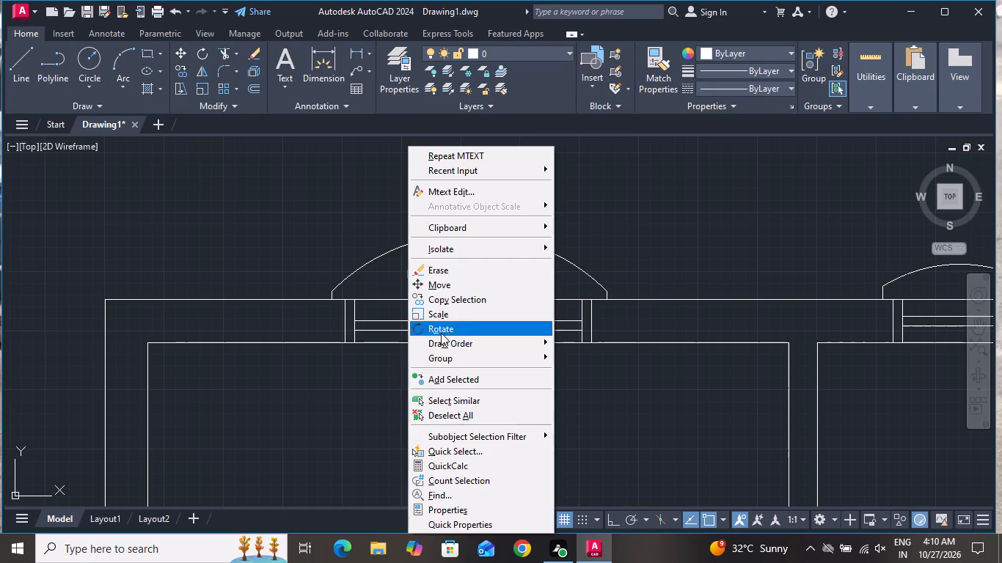
pyautogui.click(473, 507)
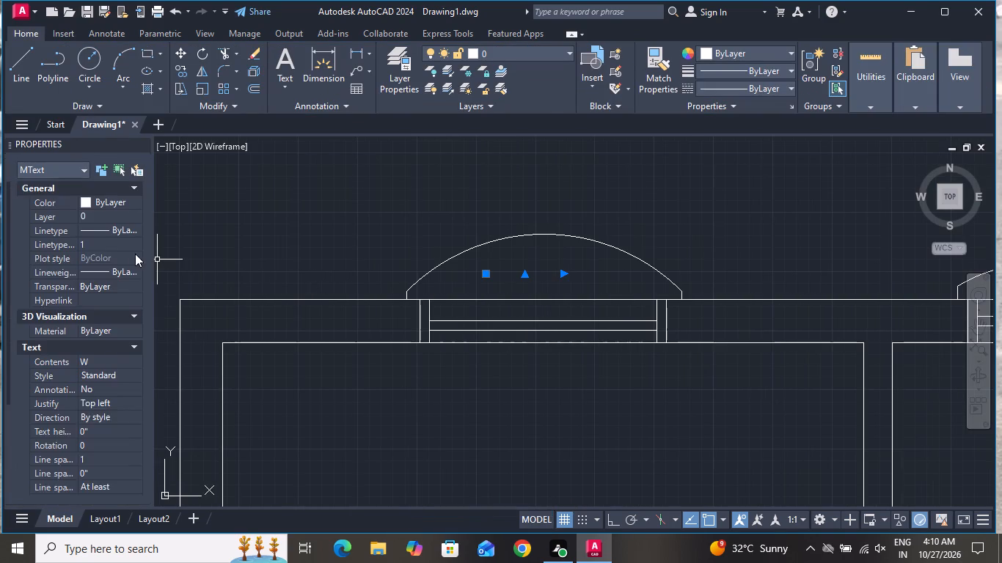
pyautogui.scroll(-3, 125, 254)
pyautogui.click(114, 292)
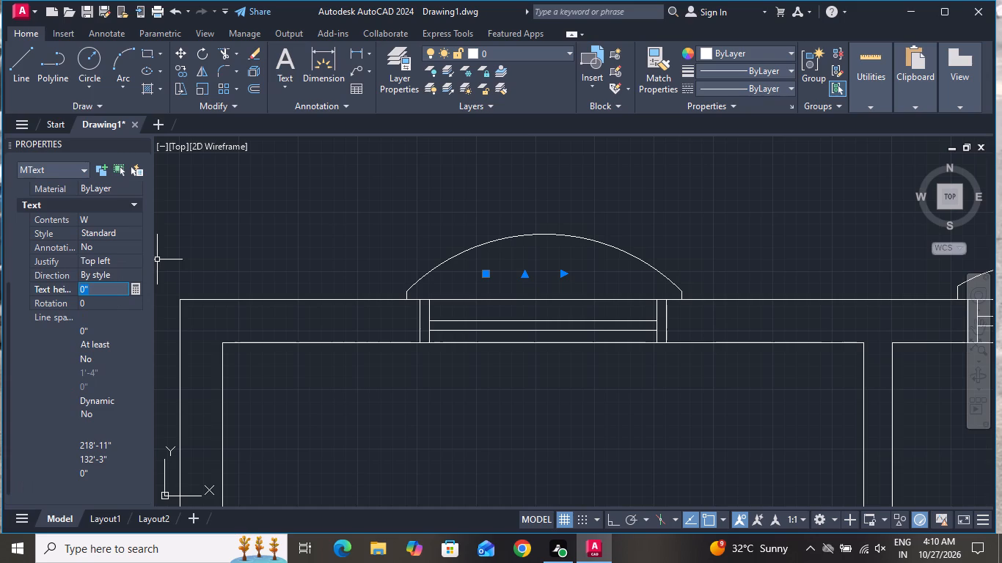
pyautogui.press('BackSpace')
pyautogui.write('3"')
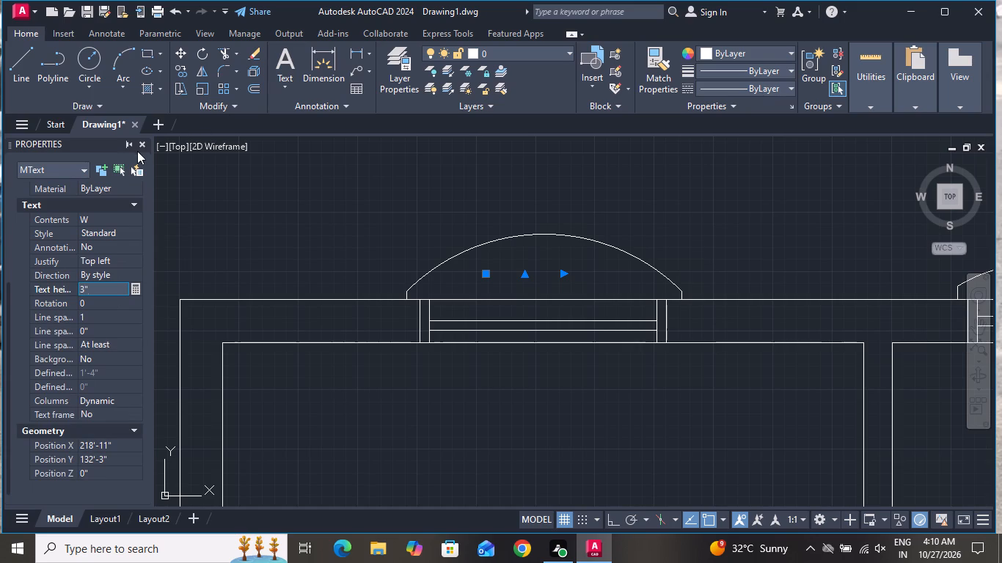
pyautogui.click(139, 142)
pyautogui.click(140, 144)
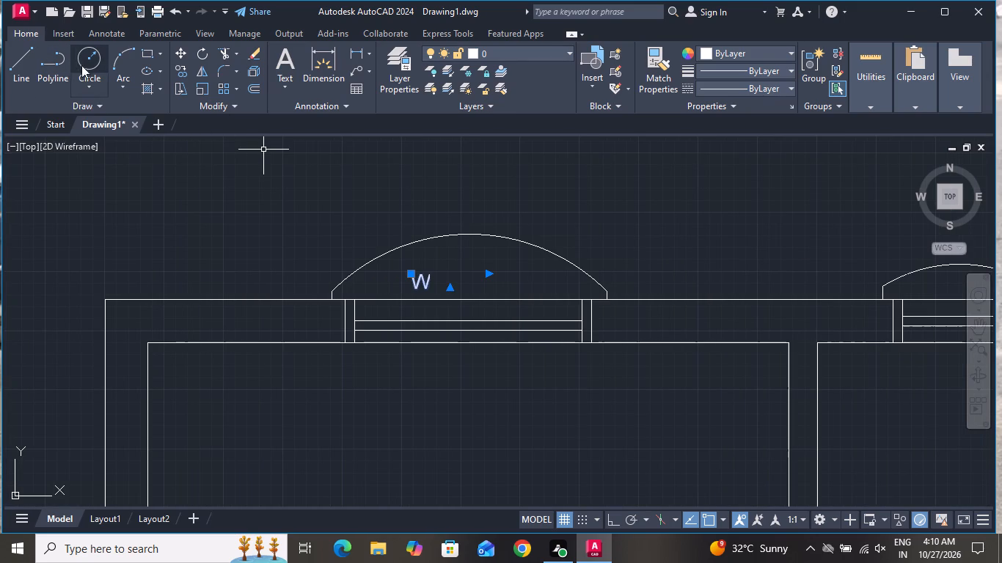
# Draw a circle of about 3" radius around the "W" label over the top wall's left window.
pyautogui.click(78, 62)
pyautogui.scroll(2, 419, 309)
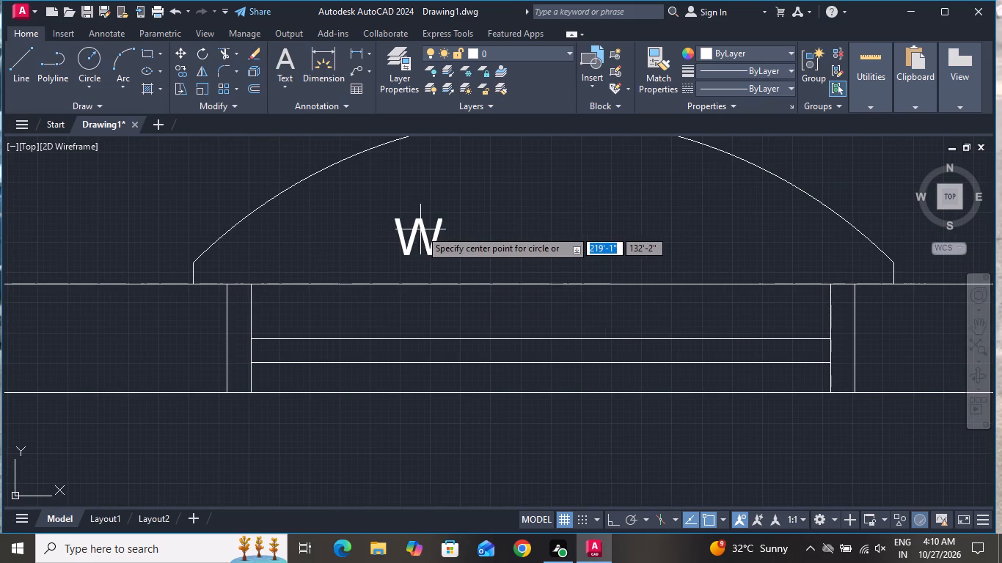
pyautogui.click(420, 229)
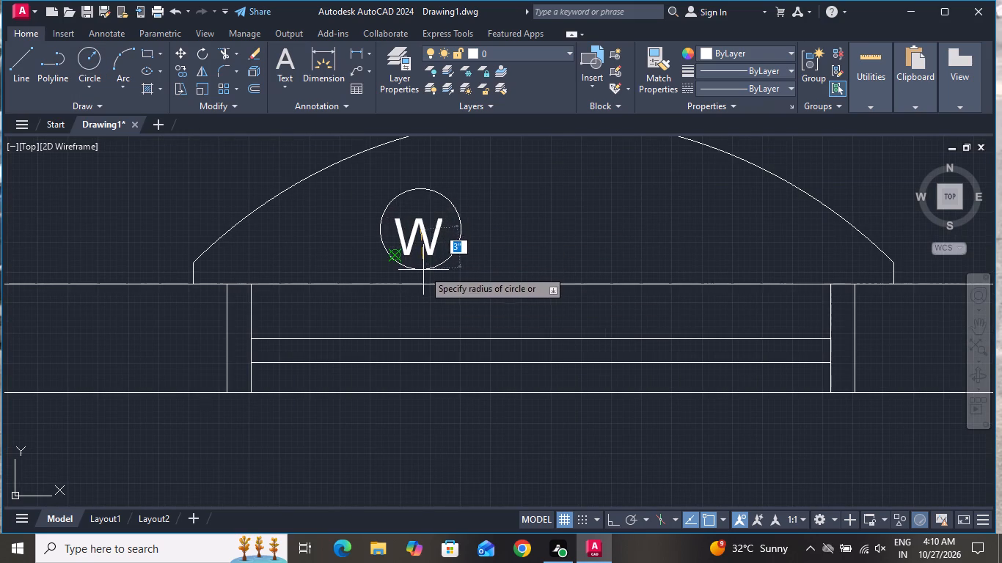
pyautogui.click(423, 270)
# Move the "W" and its circle together to about the middle of the arch over the top wall's left window.
pyautogui.click(472, 201)
pyautogui.click(387, 241)
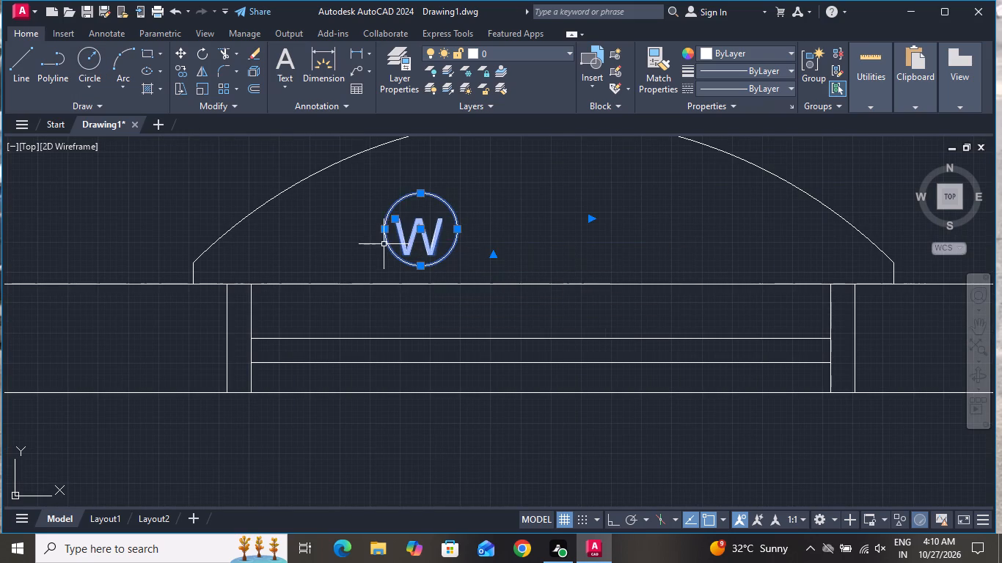
pyautogui.click(178, 58)
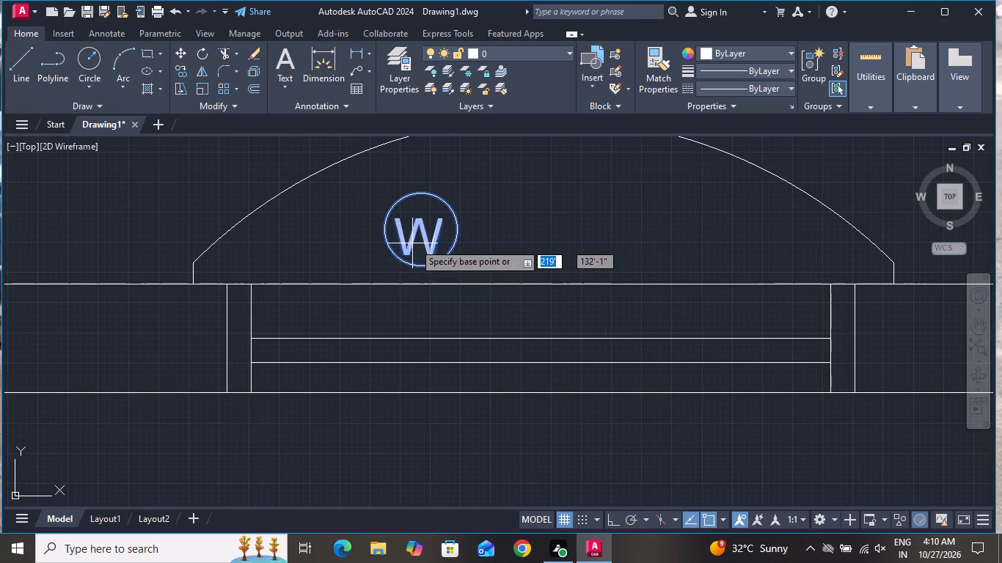
pyautogui.click(419, 243)
pyautogui.click(515, 246)
pyautogui.scroll(-1, 456, 245)
# Copy the circled "W" from its centre into the arch over the top wall's right window.
pyautogui.moveTo(537, 201); pyautogui.dragTo(536, 210)
pyautogui.click(443, 265)
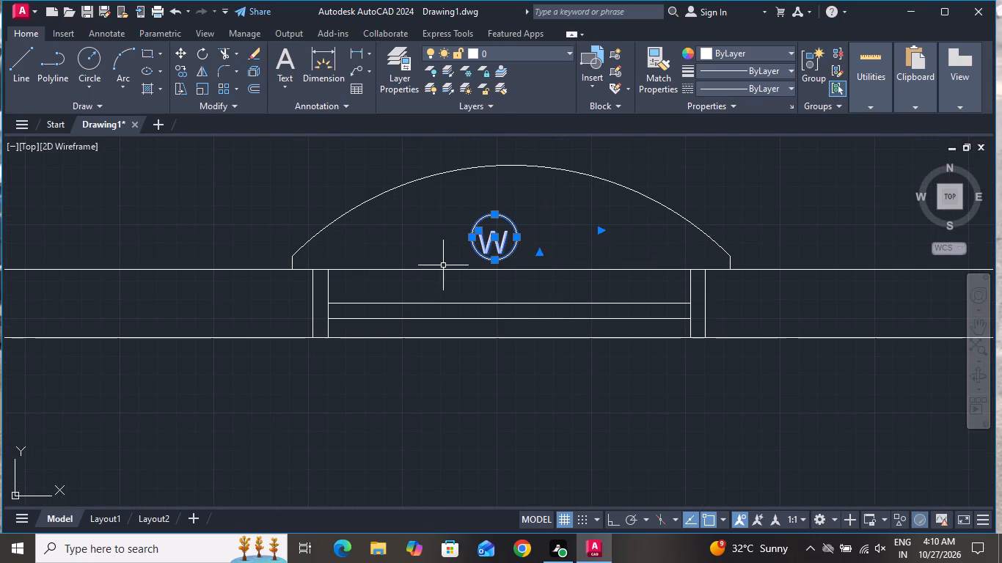
pyautogui.click(179, 73)
pyautogui.click(493, 233)
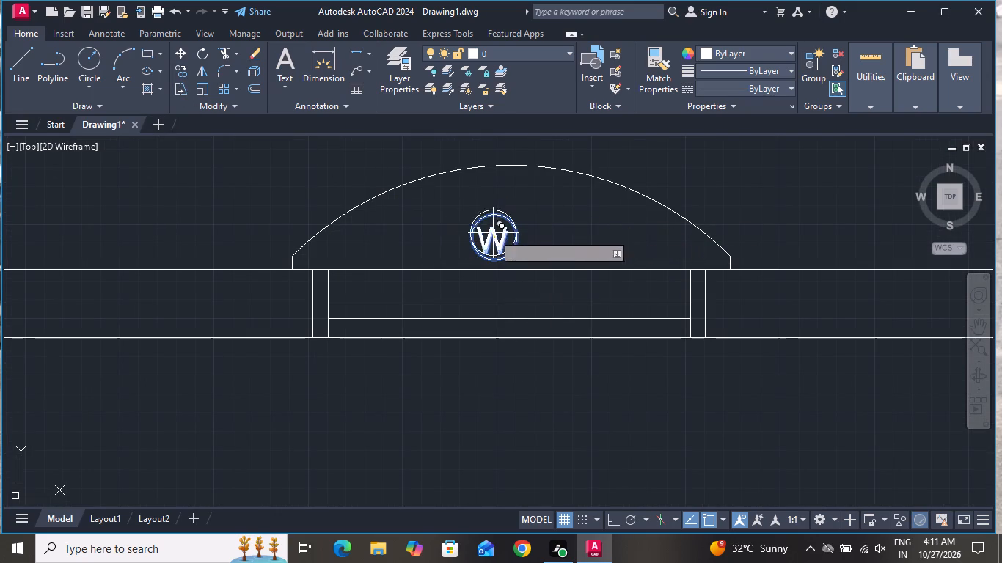
pyautogui.scroll(-2, 255, 238)
pyautogui.scroll(-1, 430, 233)
pyautogui.scroll(1, 775, 246)
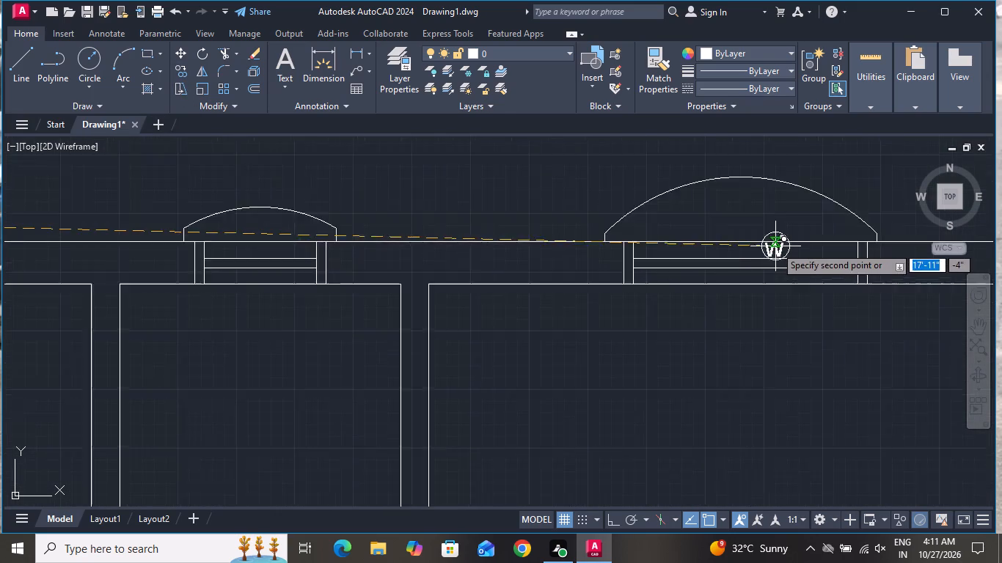
pyautogui.scroll(2, 775, 246)
pyautogui.click(729, 209)
# Place copies of the circled "W" inside the arches of the left wall's three large windows.
pyautogui.scroll(-4, 718, 223)
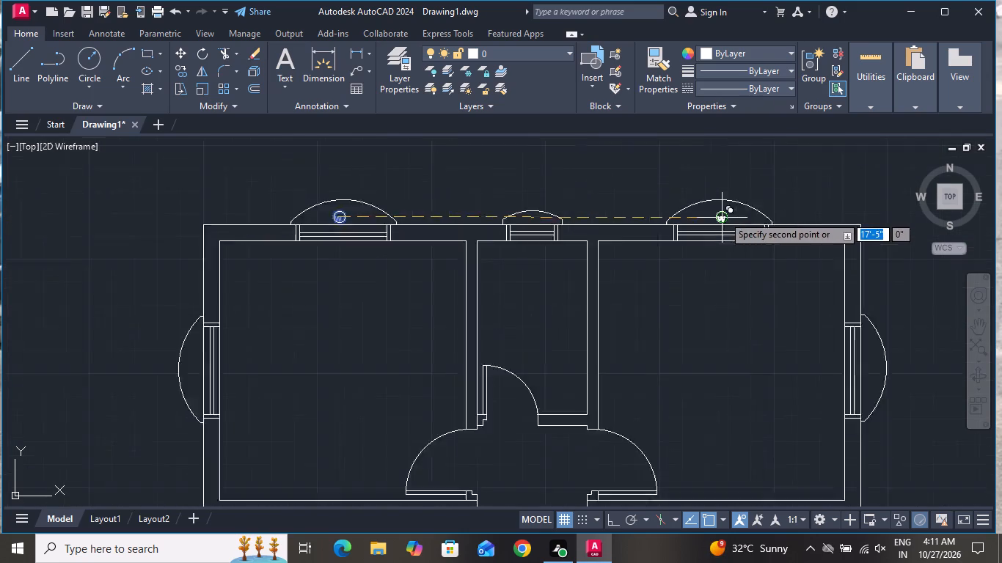
pyautogui.scroll(4, 386, 310)
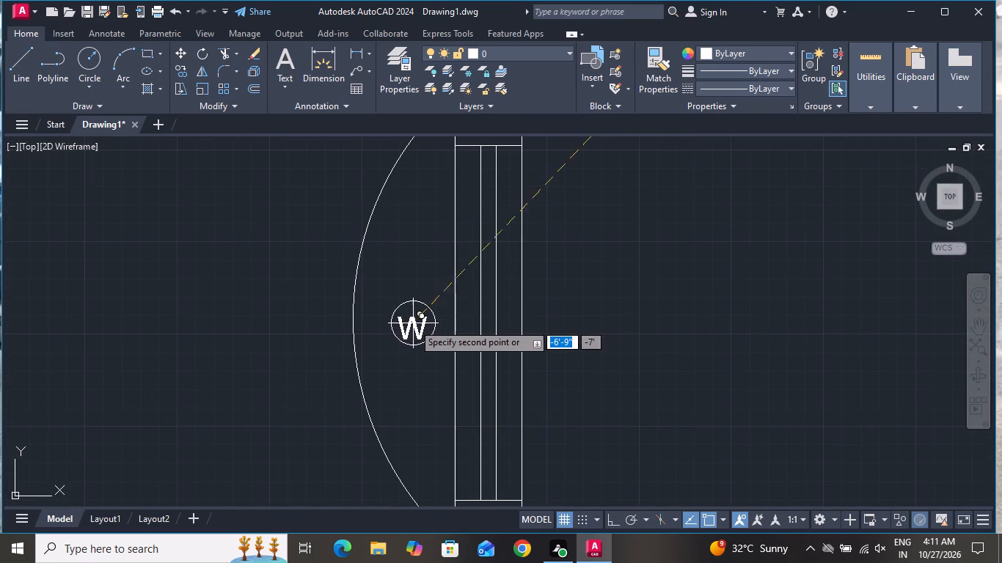
pyautogui.click(423, 325)
pyautogui.scroll(-4, 526, 258)
pyautogui.scroll(3, 530, 416)
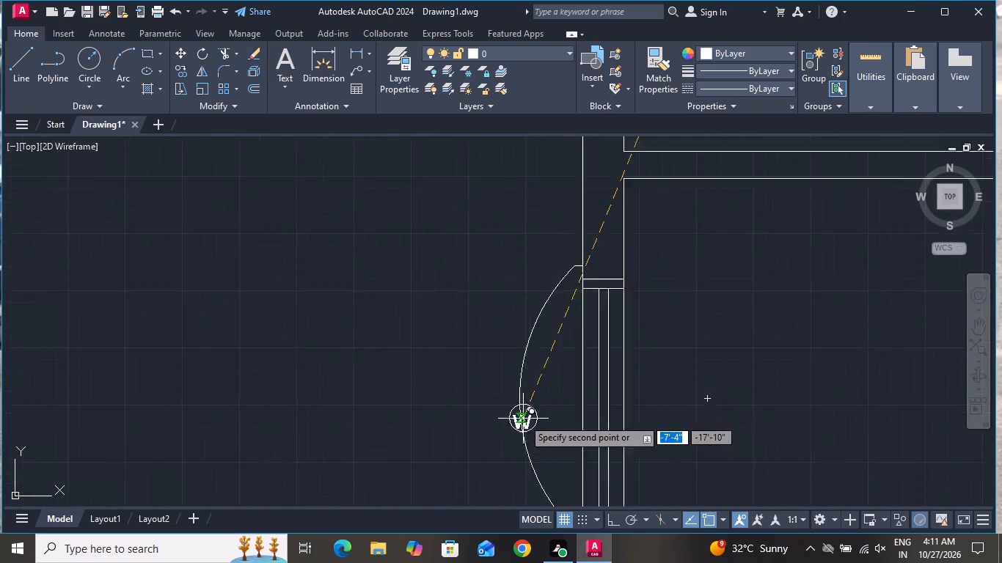
pyautogui.scroll(2, 523, 419)
pyautogui.click(629, 377)
pyautogui.scroll(-5, 562, 289)
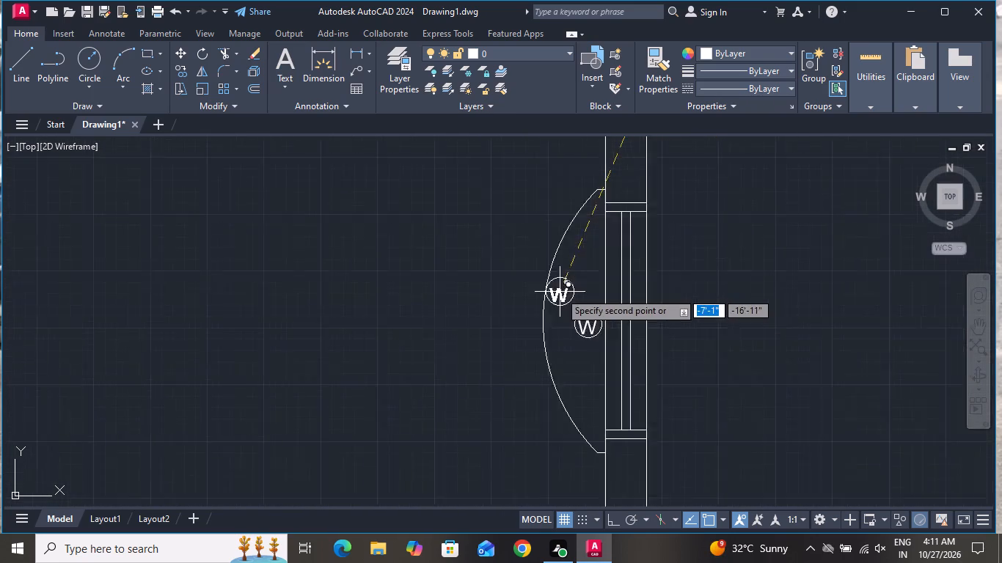
pyautogui.scroll(-2, 593, 310)
pyautogui.scroll(5, 579, 366)
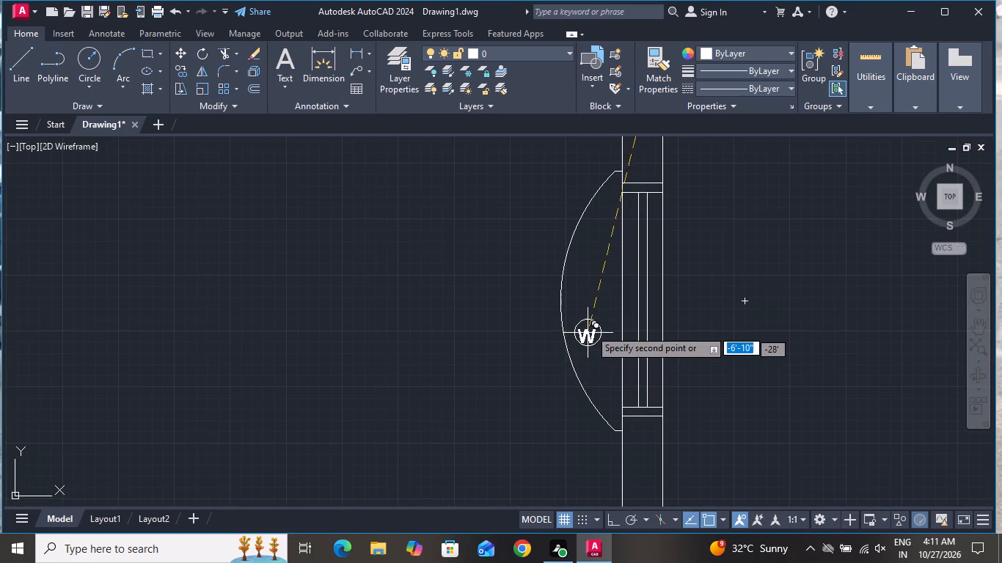
pyautogui.click(601, 295)
# Place copies of the circled "W" inside the arches of the right wall's three large windows.
pyautogui.scroll(-4, 340, 283)
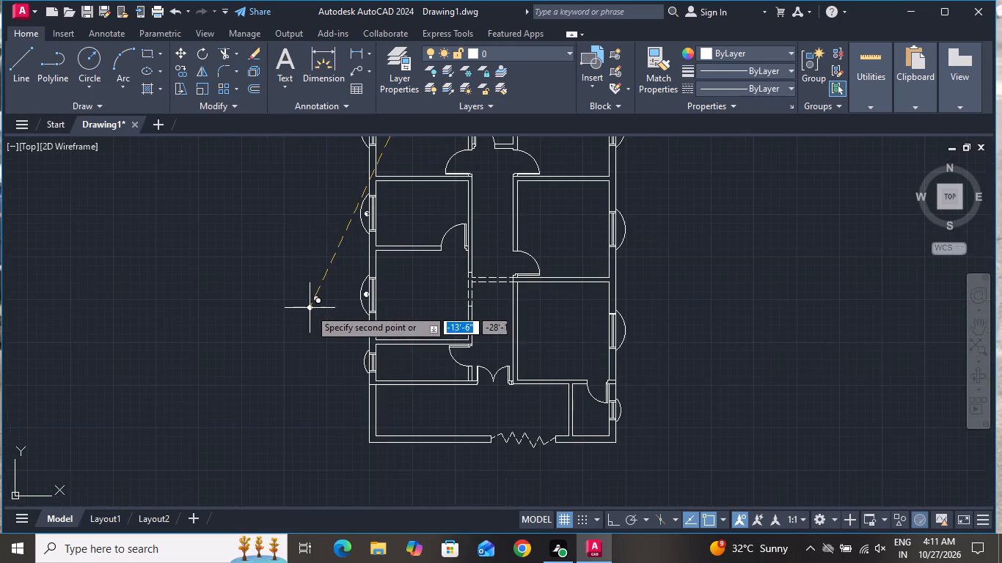
pyautogui.scroll(-2, 310, 309)
pyautogui.scroll(4, 447, 235)
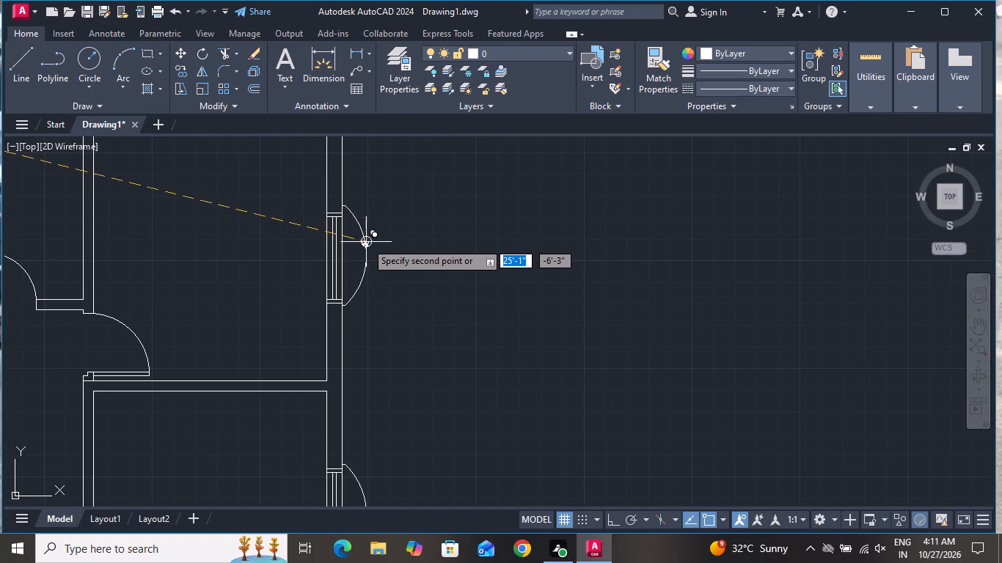
pyautogui.scroll(3, 349, 236)
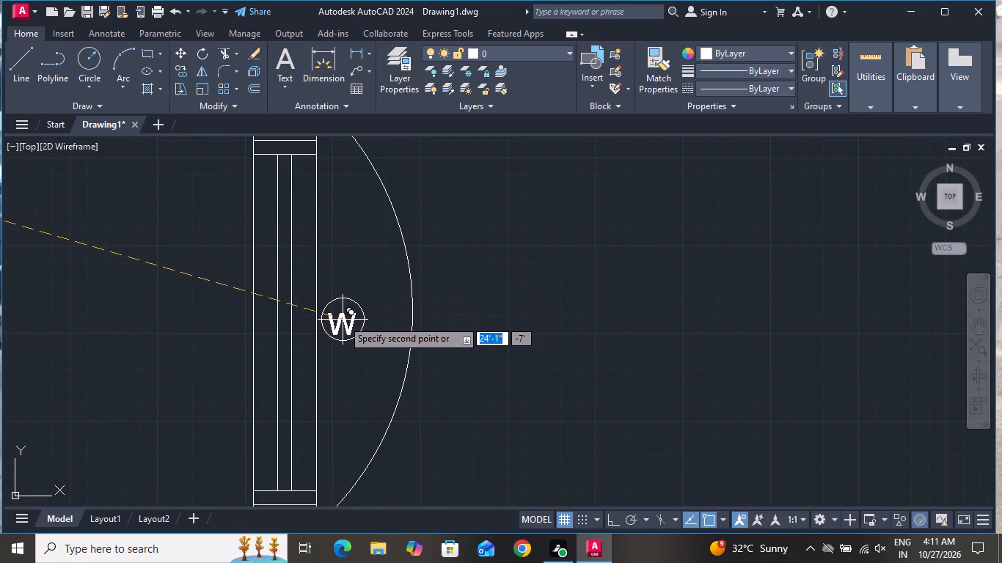
pyautogui.click(343, 320)
pyautogui.scroll(-6, 429, 231)
pyautogui.scroll(4, 483, 298)
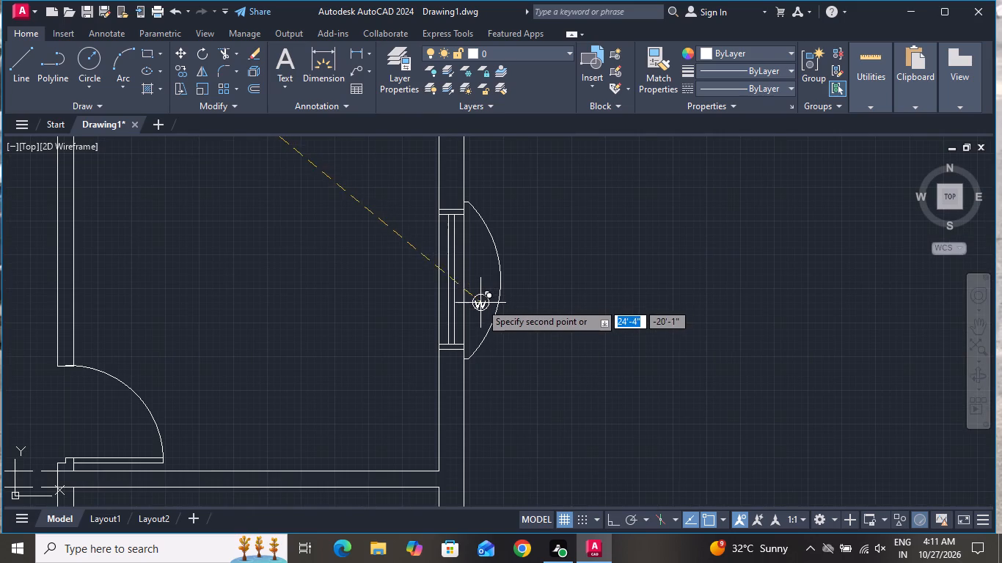
pyautogui.click(477, 279)
pyautogui.scroll(-3, 538, 210)
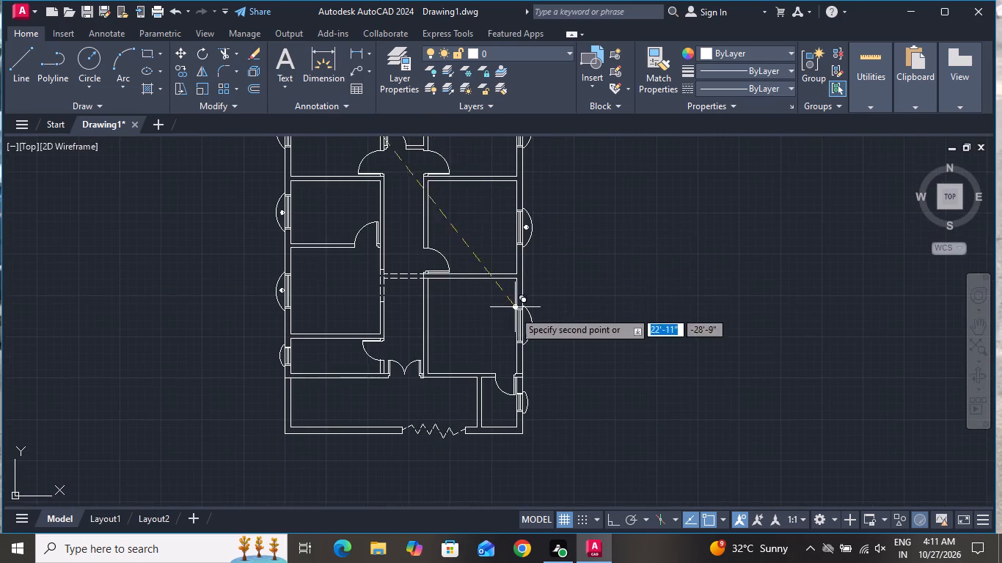
pyautogui.scroll(4, 501, 328)
pyautogui.click(619, 312)
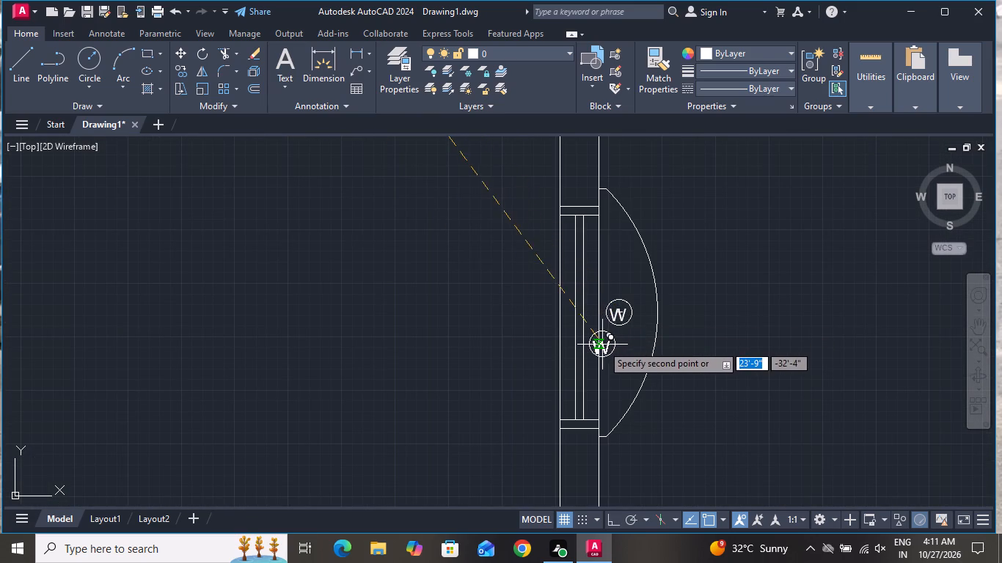
# Place a last copy of the circled "W" inside the arch over the top wall's small middle window and end copying.
pyautogui.scroll(-5, 608, 323)
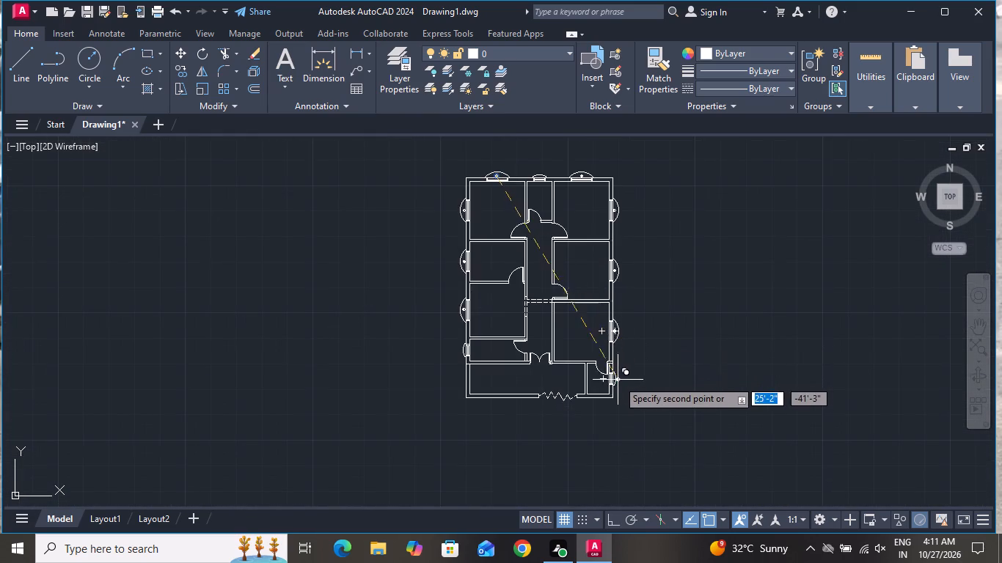
pyautogui.scroll(5, 612, 384)
pyautogui.scroll(-6, 608, 386)
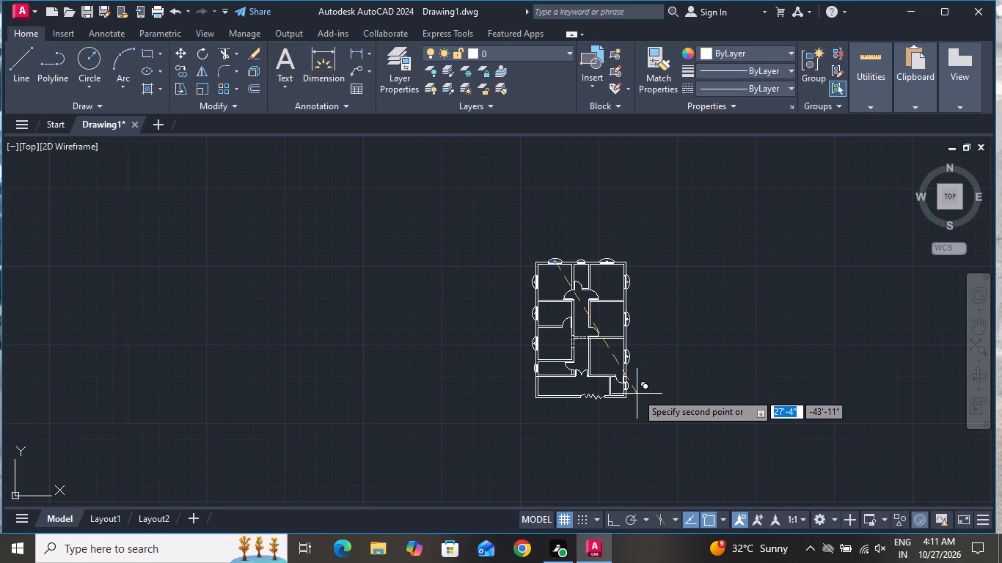
pyautogui.scroll(5, 624, 378)
pyautogui.scroll(-2, 631, 389)
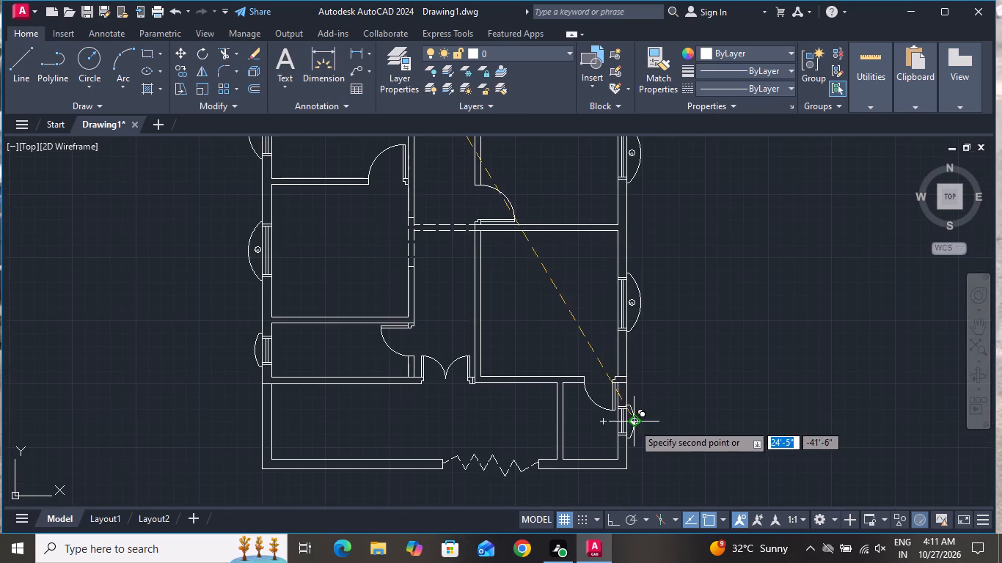
pyautogui.scroll(-1, 628, 411)
pyautogui.scroll(-2, 599, 331)
pyautogui.scroll(4, 555, 232)
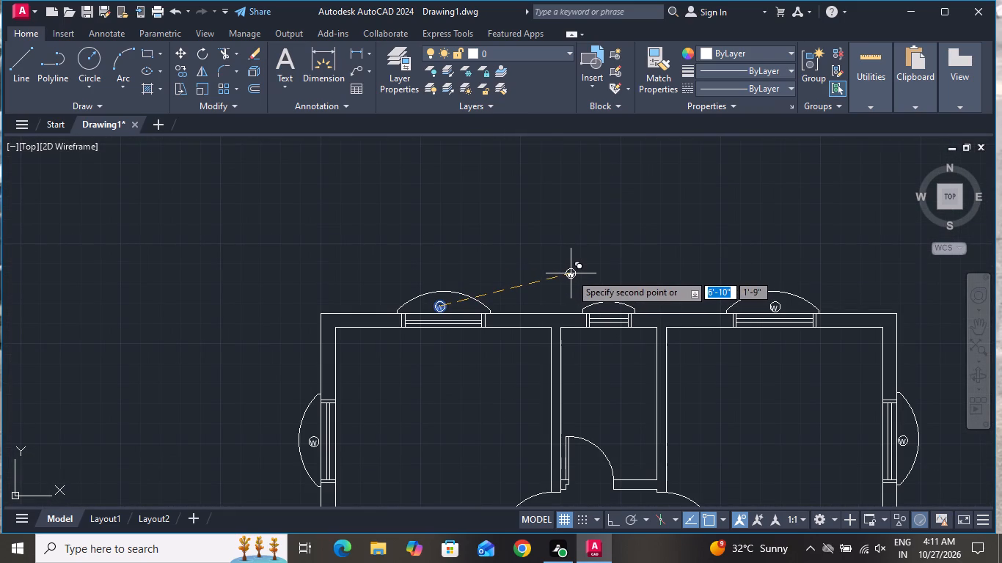
pyautogui.scroll(2, 568, 294)
pyautogui.scroll(2, 662, 339)
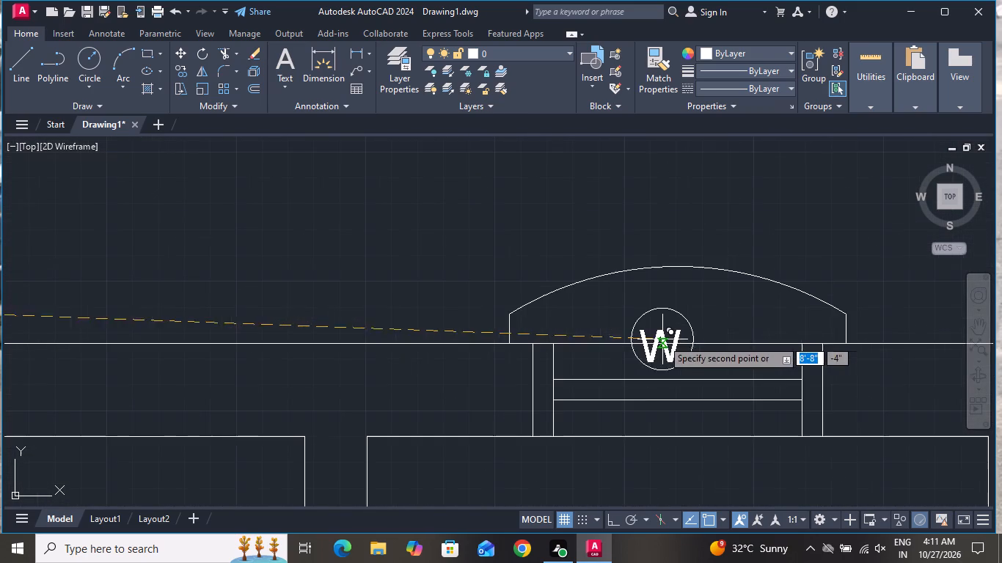
pyautogui.click(688, 309)
pyautogui.rightClick(688, 309)
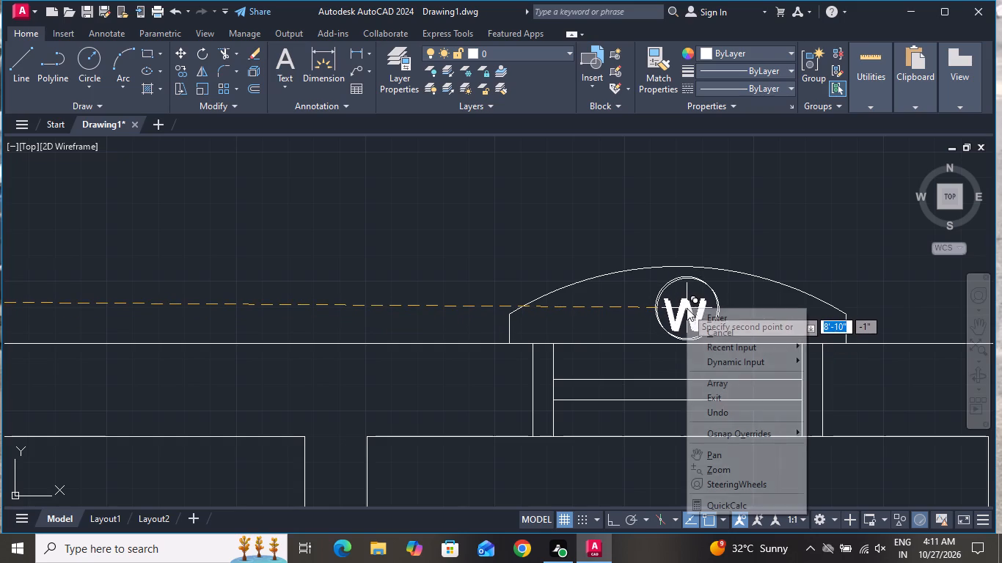
pyautogui.click(707, 326)
# Change the label text over the top wall's small middle window to "V".
pyautogui.doubleClick(701, 314)
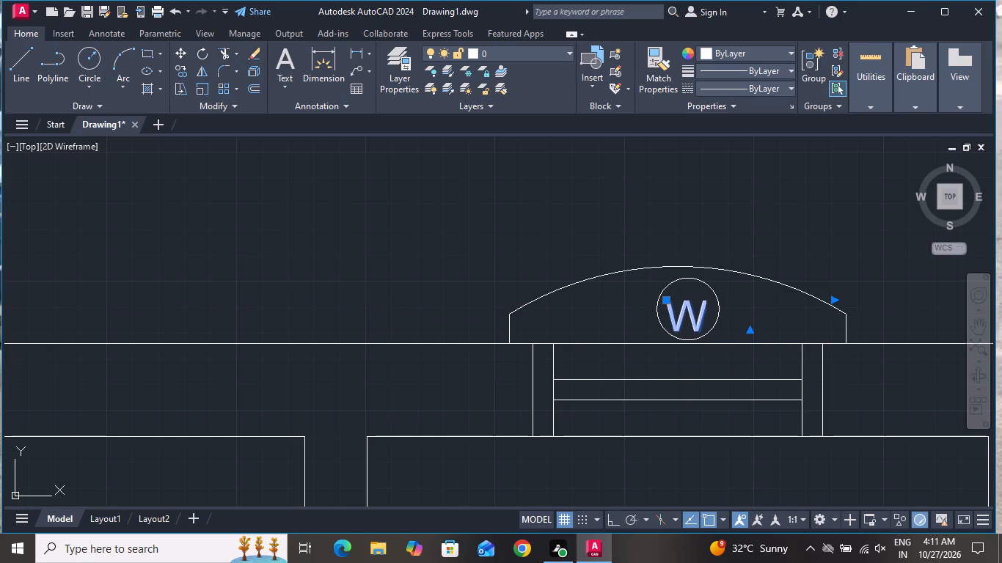
pyautogui.press('BackSpace')
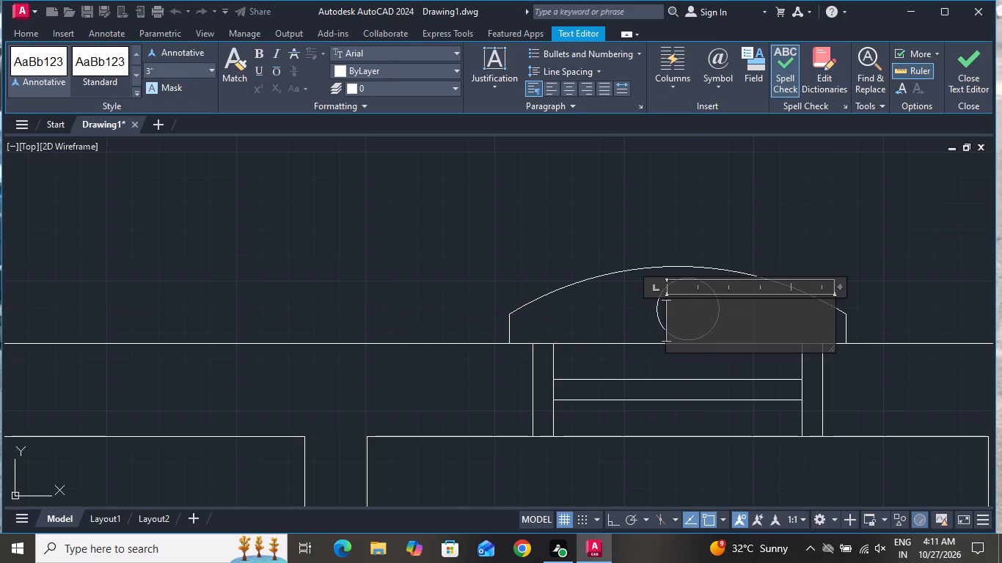
pyautogui.press('v')
pyautogui.click(699, 227)
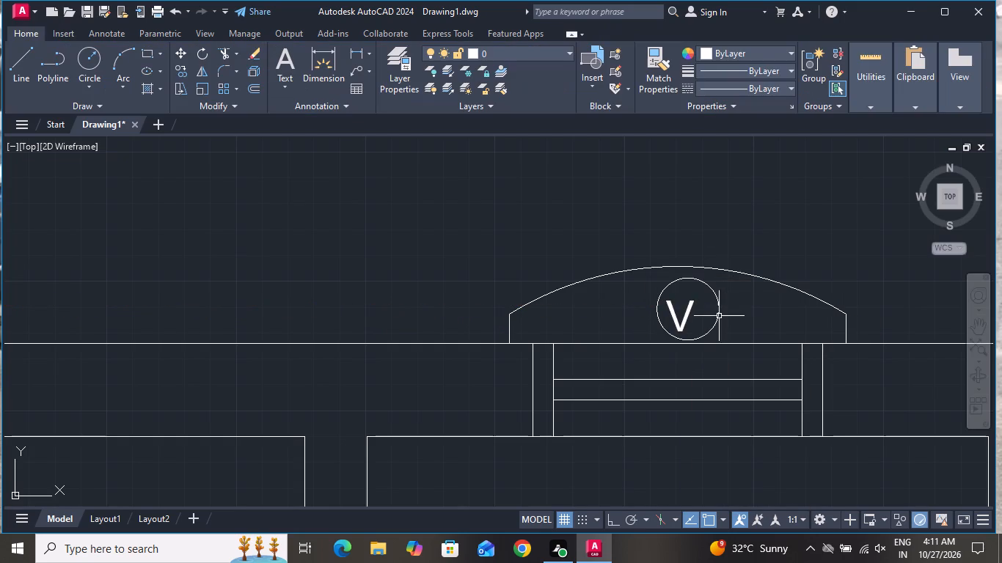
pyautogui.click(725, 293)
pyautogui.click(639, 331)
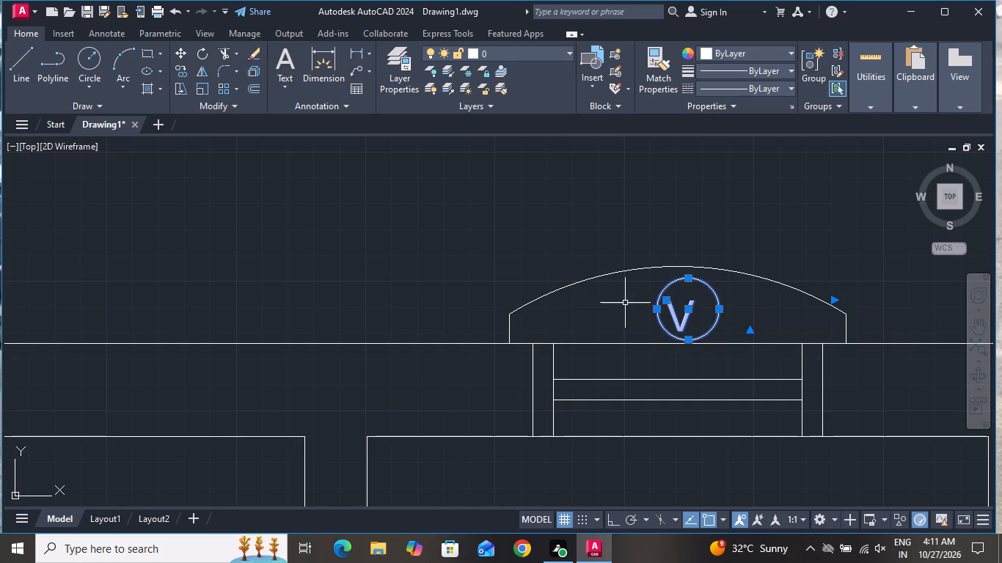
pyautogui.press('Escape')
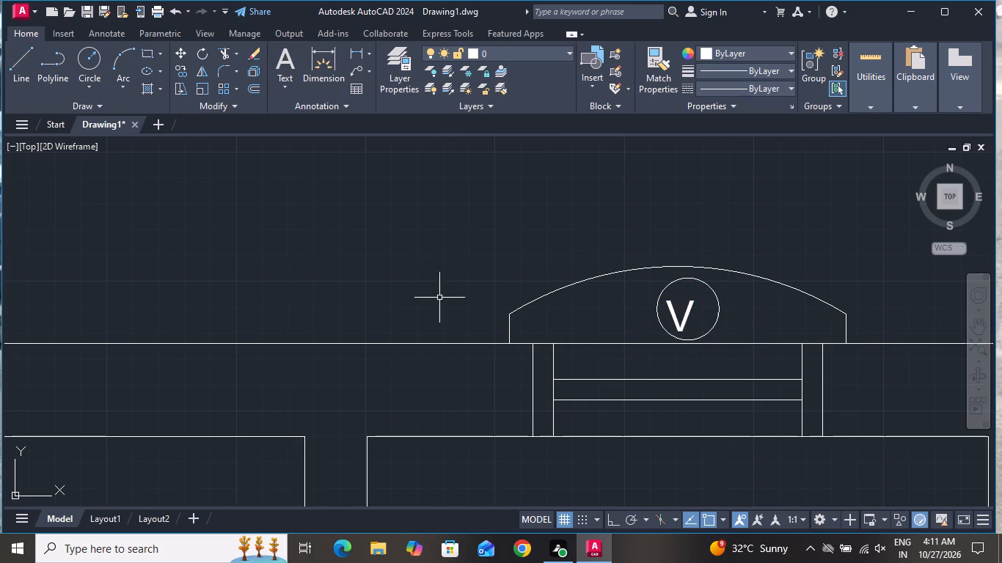
# Move the "V" text so it sits centred inside its circle over the small middle window.
pyautogui.click(687, 311)
pyautogui.click(179, 48)
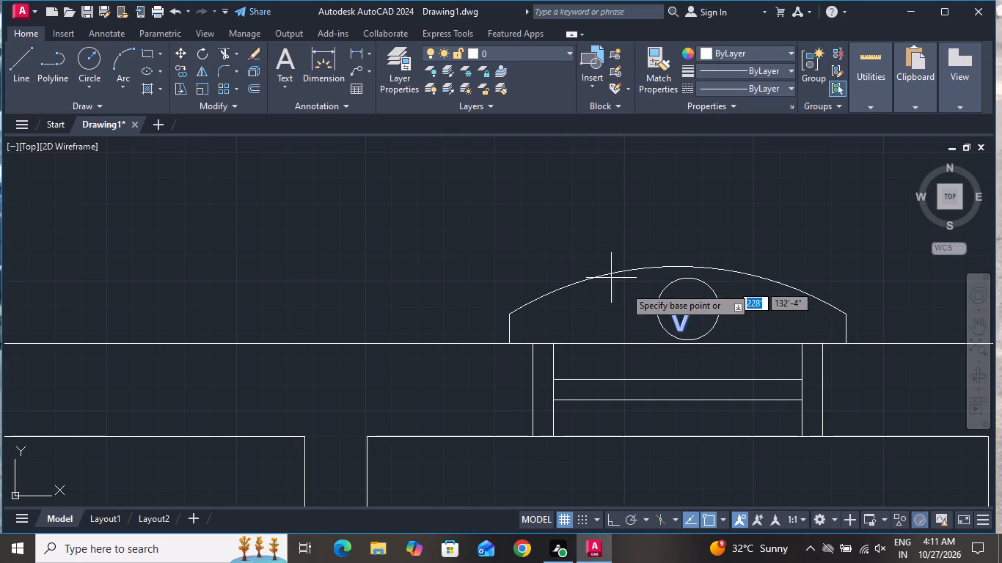
pyautogui.click(687, 311)
pyautogui.click(698, 309)
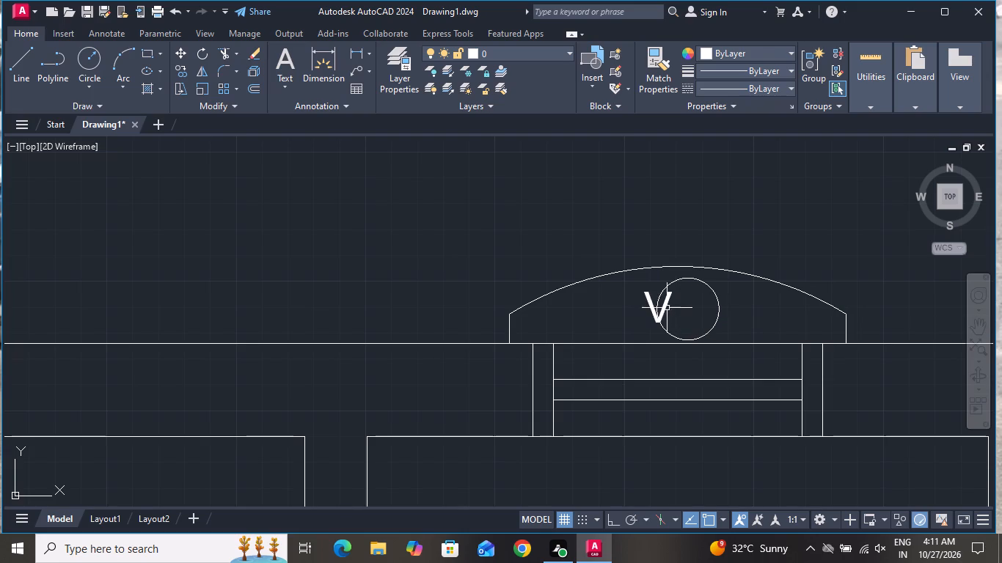
pyautogui.click(662, 302)
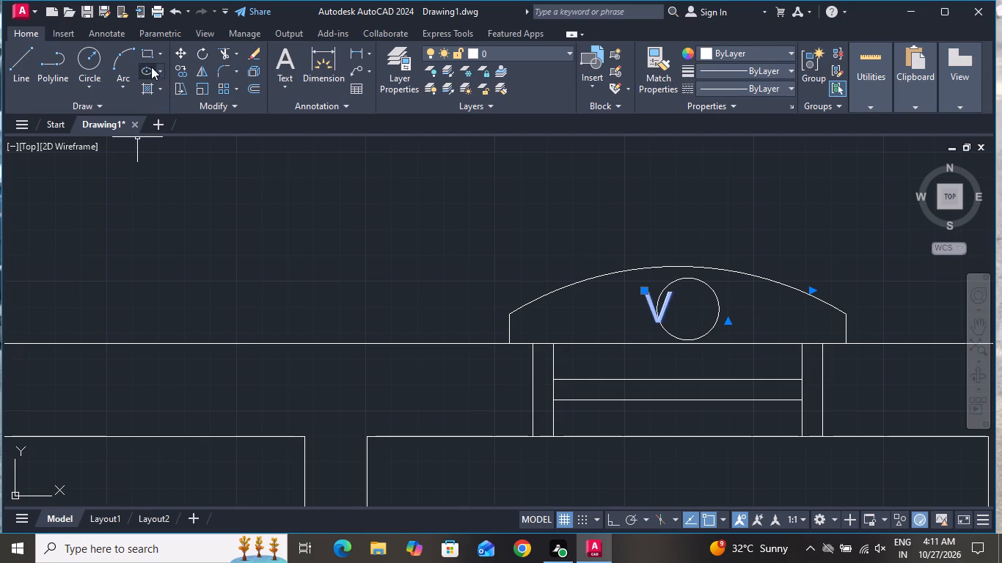
pyautogui.click(180, 48)
pyautogui.scroll(1, 684, 276)
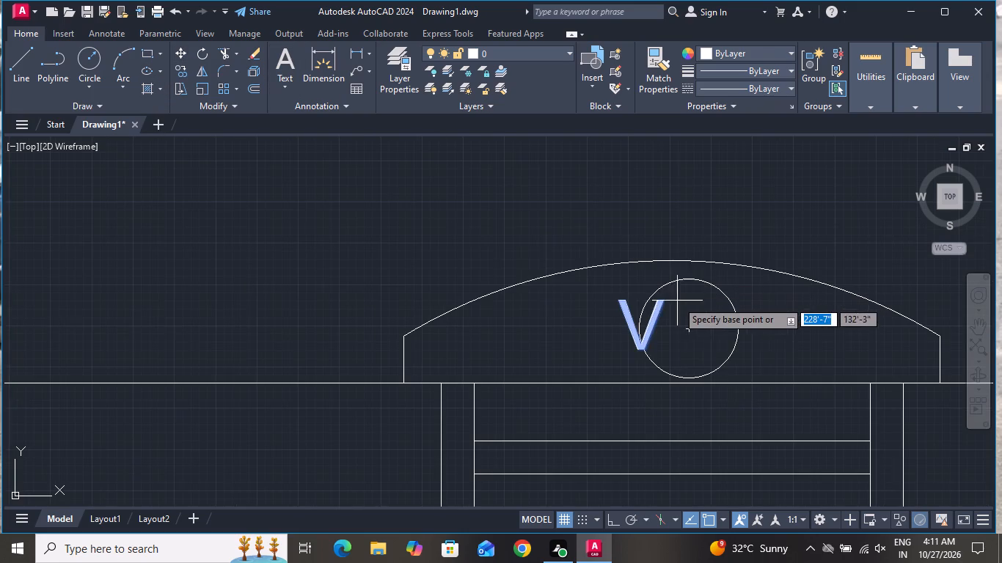
pyautogui.click(643, 344)
pyautogui.click(689, 348)
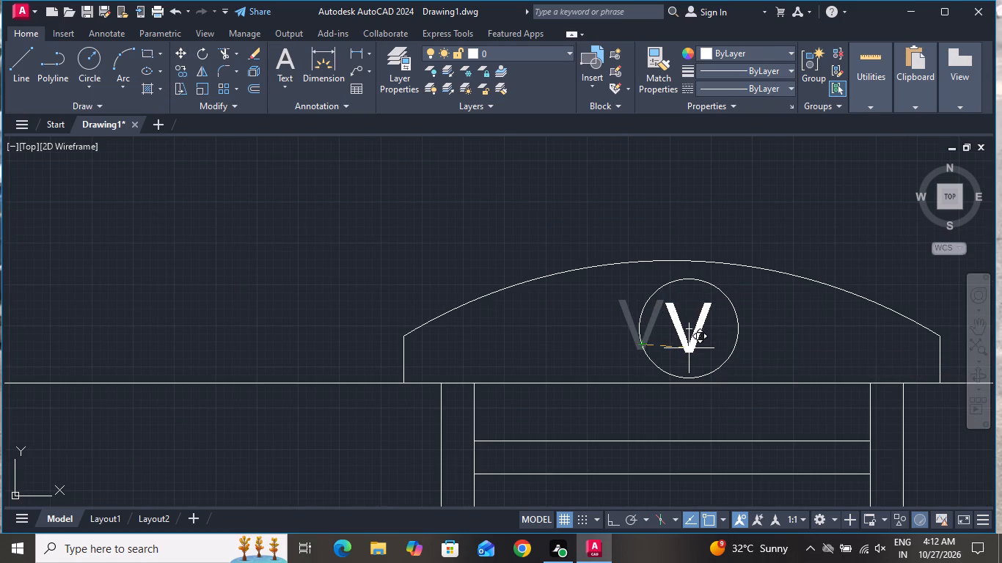
# Copy the circled "V" from the top wall's small window into the arches of the right and left walls' small lower windows.
pyautogui.click(756, 290)
pyautogui.click(641, 357)
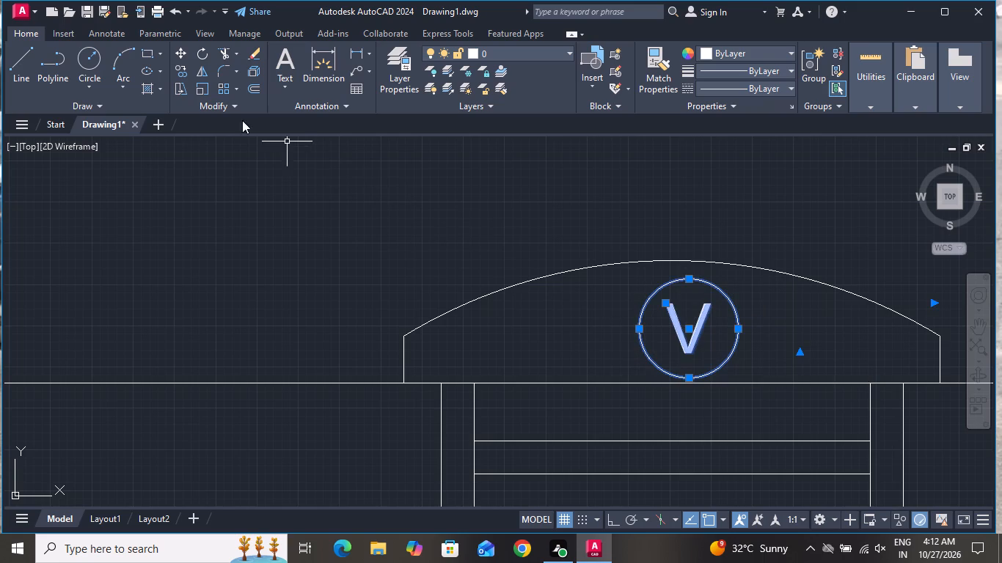
pyautogui.click(175, 70)
pyautogui.click(680, 334)
pyautogui.scroll(-3, 668, 260)
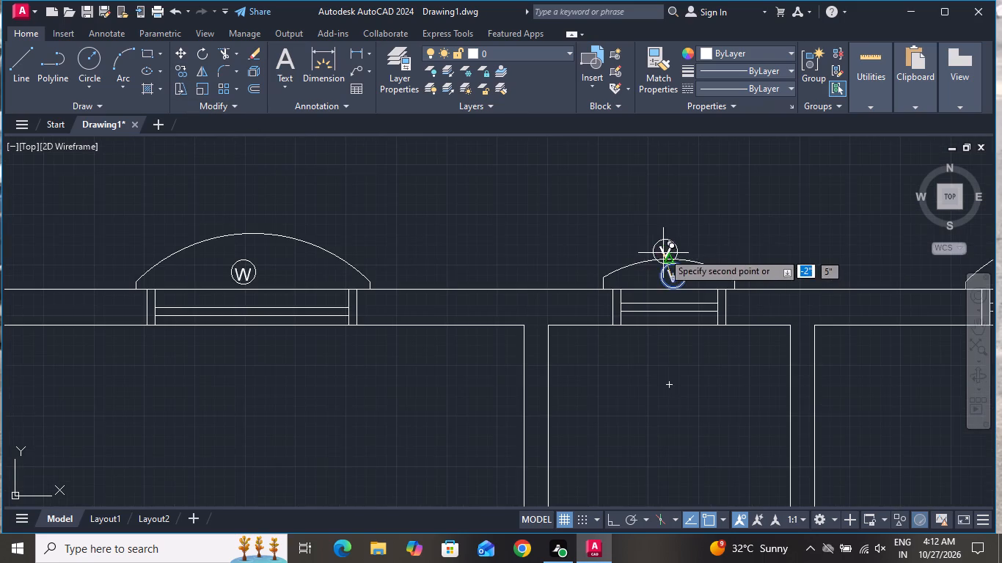
pyautogui.scroll(-5, 651, 234)
pyautogui.scroll(7, 728, 438)
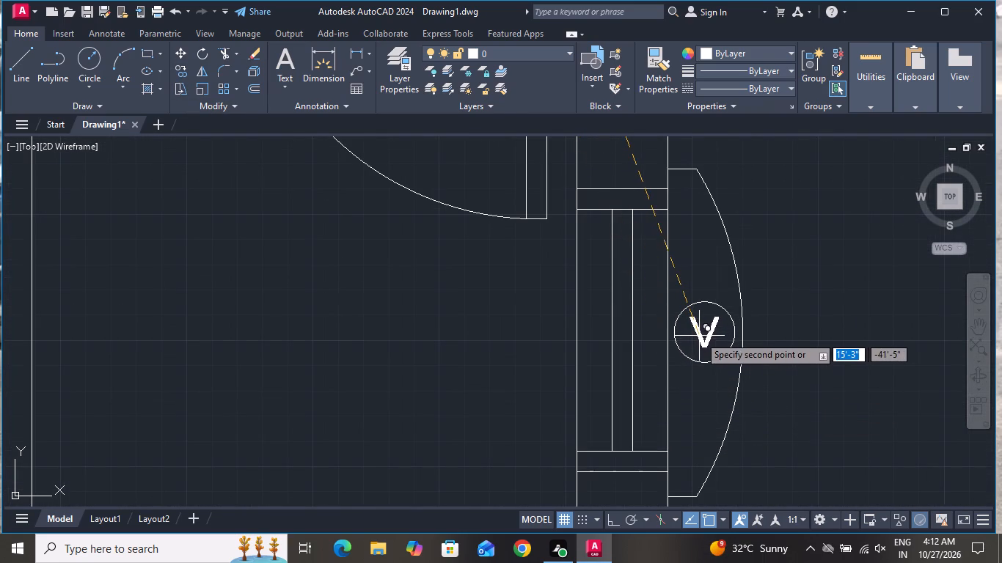
pyautogui.click(699, 335)
pyautogui.scroll(-6, 808, 326)
pyautogui.scroll(3, 579, 288)
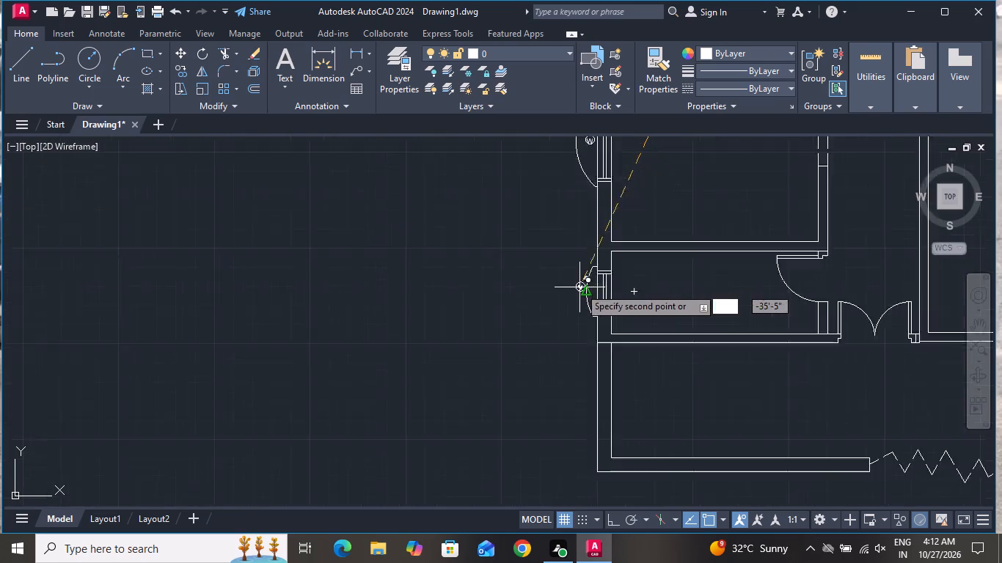
pyautogui.scroll(4, 579, 287)
pyautogui.click(625, 297)
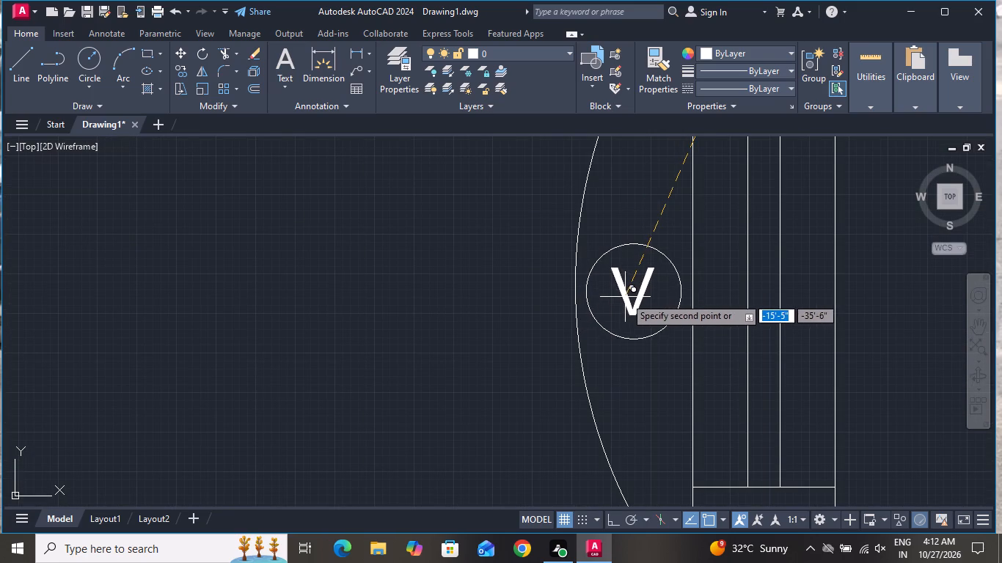
pyautogui.rightClick(480, 314)
pyautogui.click(481, 290)
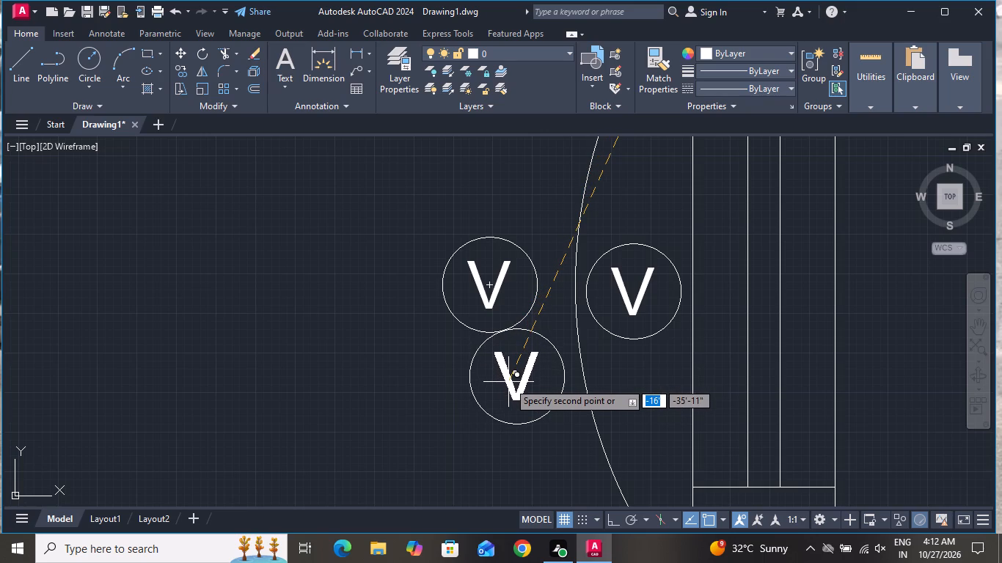
# Place a copy of the circled "V" inside the door swing of the top-left room and end copying.
pyautogui.scroll(-3, 506, 398)
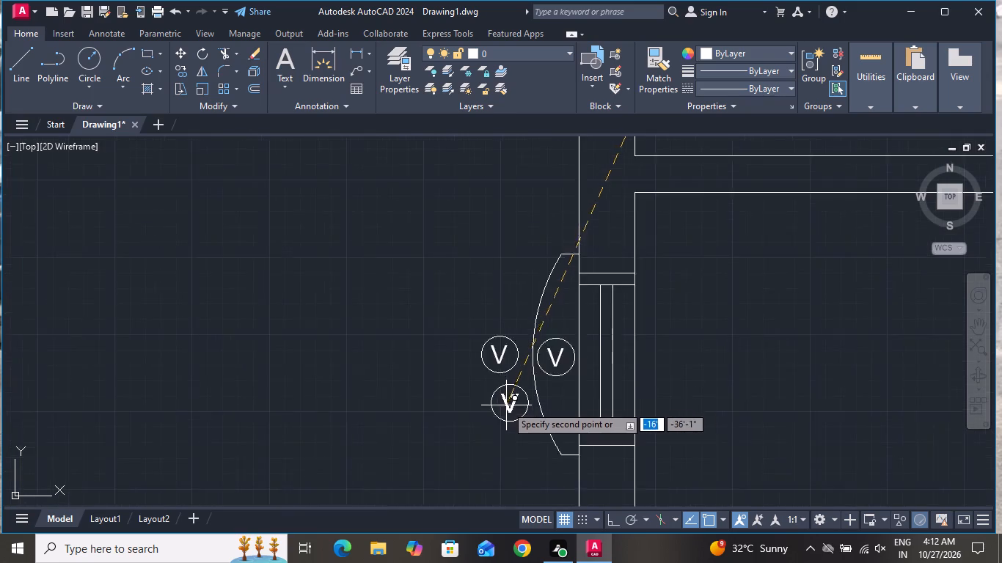
pyautogui.scroll(-3, 505, 407)
pyautogui.scroll(2, 642, 221)
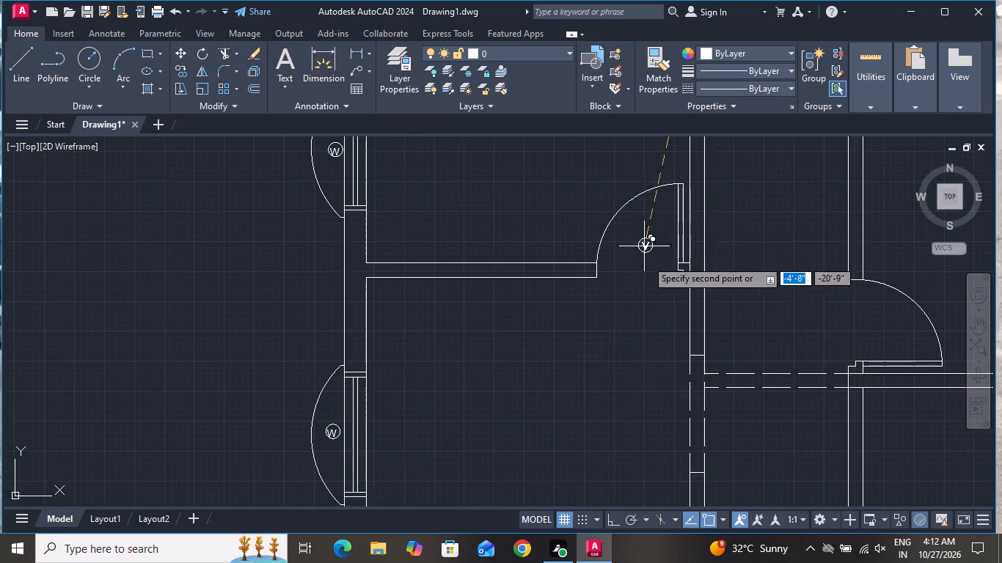
pyautogui.scroll(-3, 651, 298)
pyautogui.scroll(4, 655, 212)
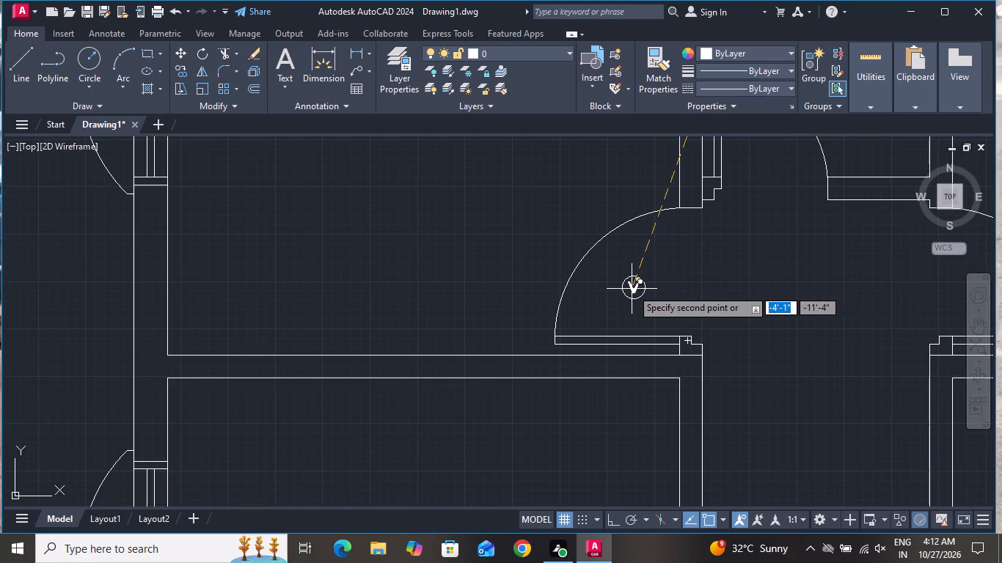
pyautogui.click(632, 289)
pyautogui.rightClick(632, 289)
pyautogui.click(654, 306)
# Change the label text in the top-left room's door swing to "D1".
pyautogui.scroll(3, 637, 283)
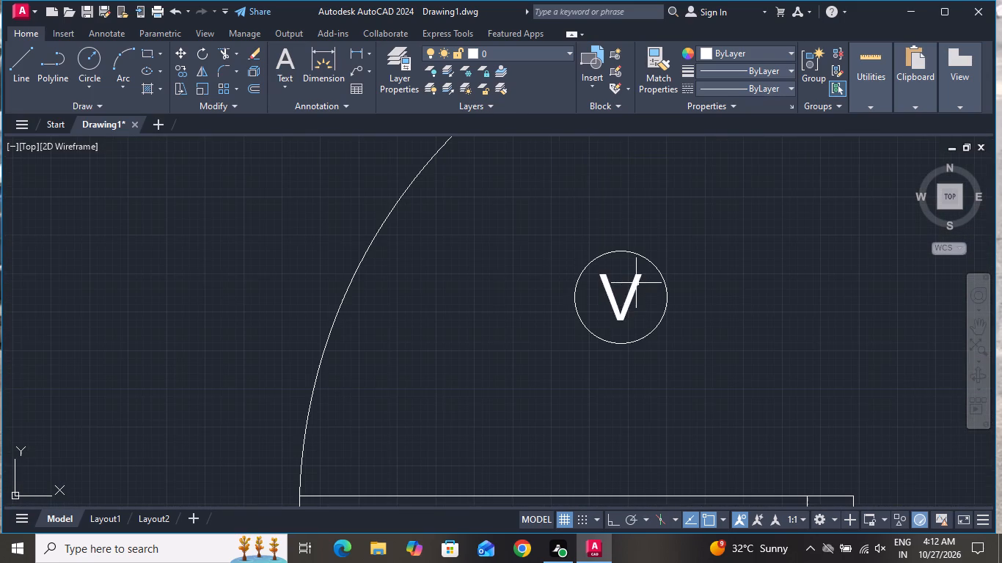
pyautogui.doubleClick(636, 283)
pyautogui.press('BackSpace')
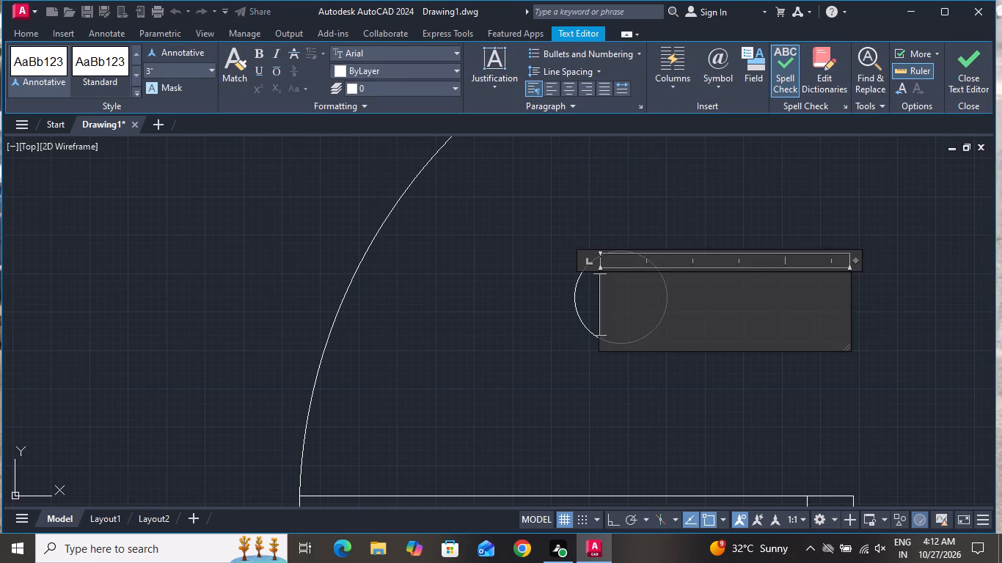
pyautogui.press('d')
pyautogui.press('1')
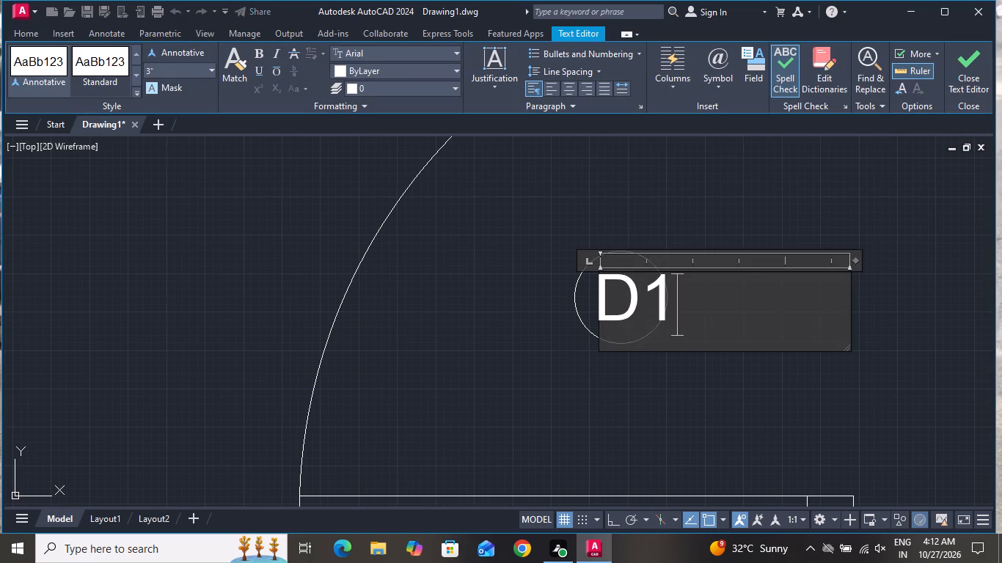
pyautogui.click(655, 184)
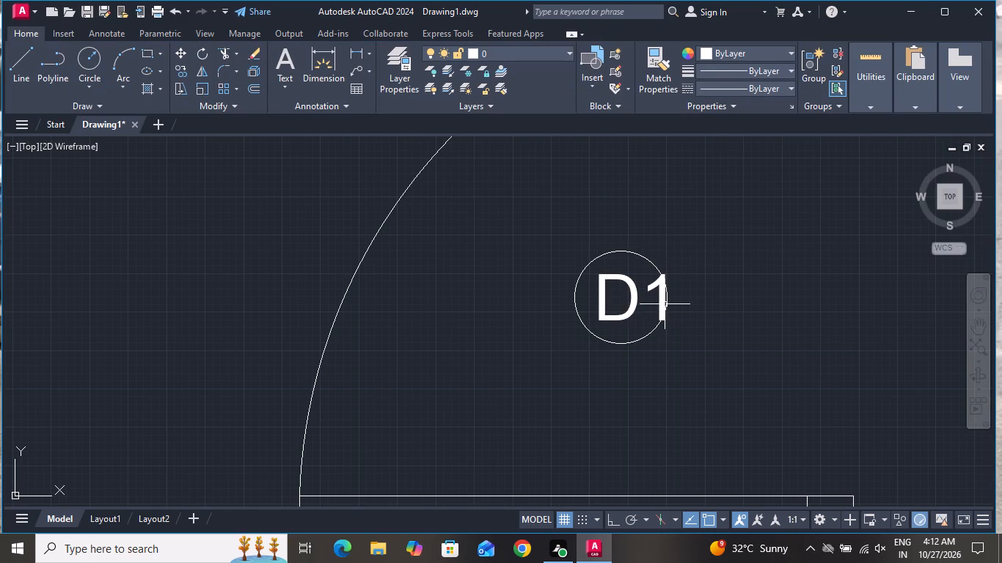
# Replace the circle around "D1" with a larger one of about 3" radius centred on the text.
pyautogui.click(650, 319)
pyautogui.click(637, 348)
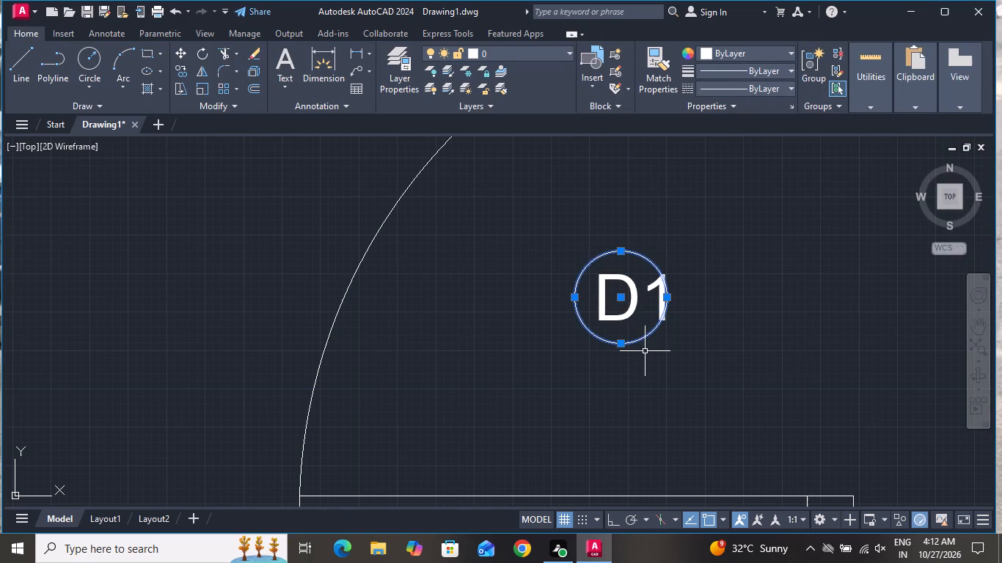
pyautogui.press('Delete')
pyautogui.click(106, 63)
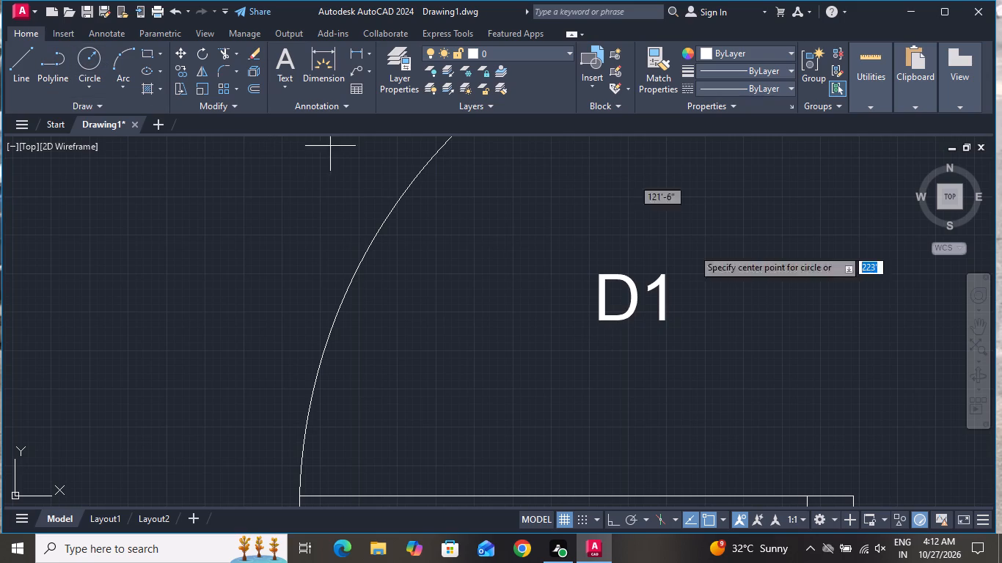
pyautogui.click(637, 302)
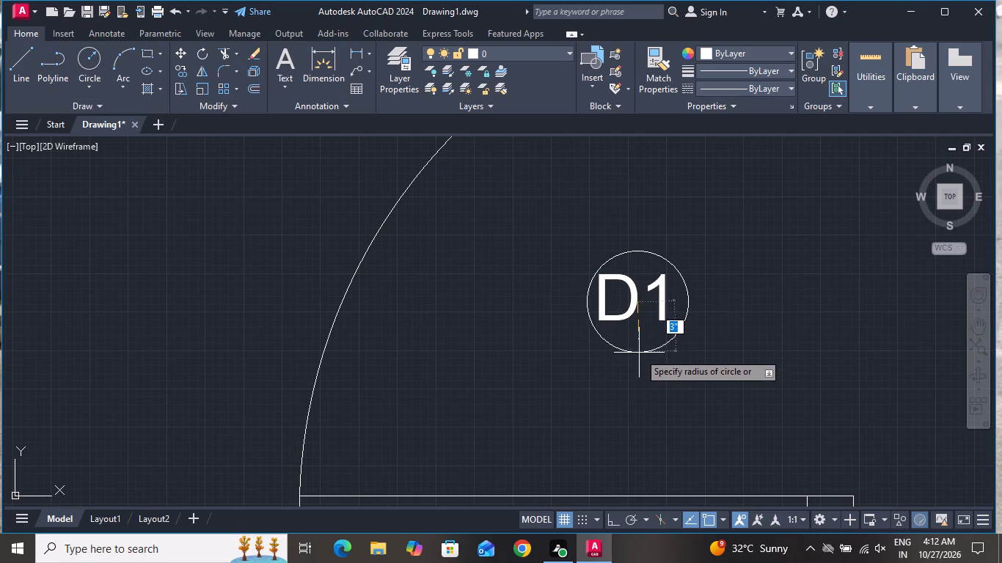
pyautogui.click(638, 355)
# Copy the circled "D1" to the door swings of the top-right room and the middle rooms on both sides of the corridor.
pyautogui.moveTo(714, 236); pyautogui.dragTo(703, 255)
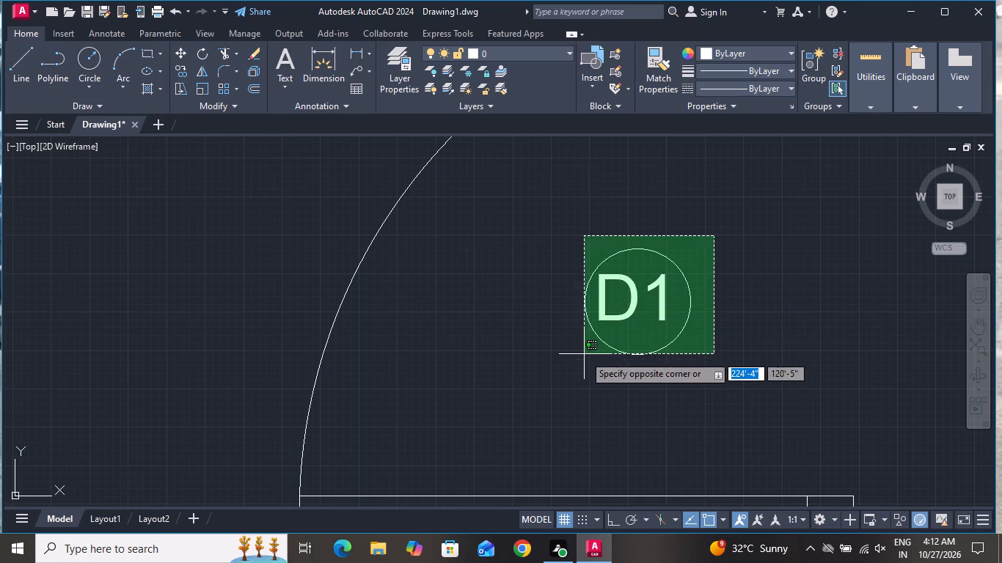
pyautogui.click(582, 358)
pyautogui.click(185, 73)
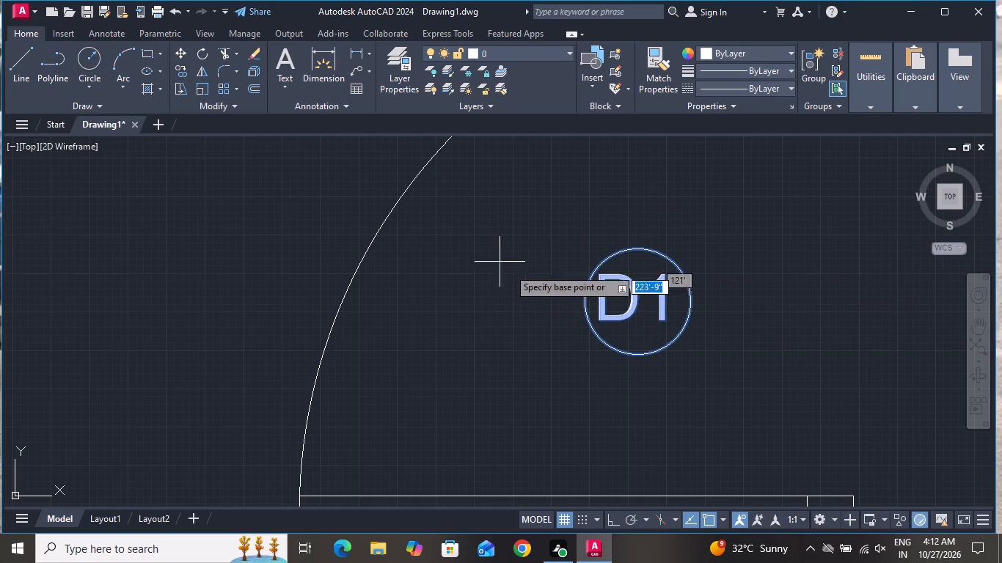
pyautogui.click(659, 306)
pyautogui.scroll(-4, 472, 356)
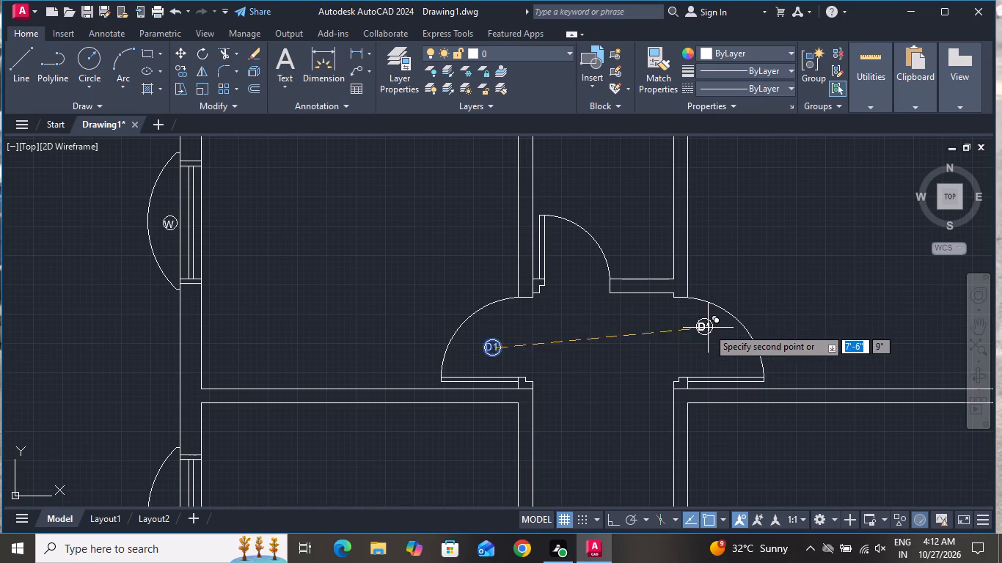
pyautogui.click(720, 347)
pyautogui.scroll(-3, 728, 314)
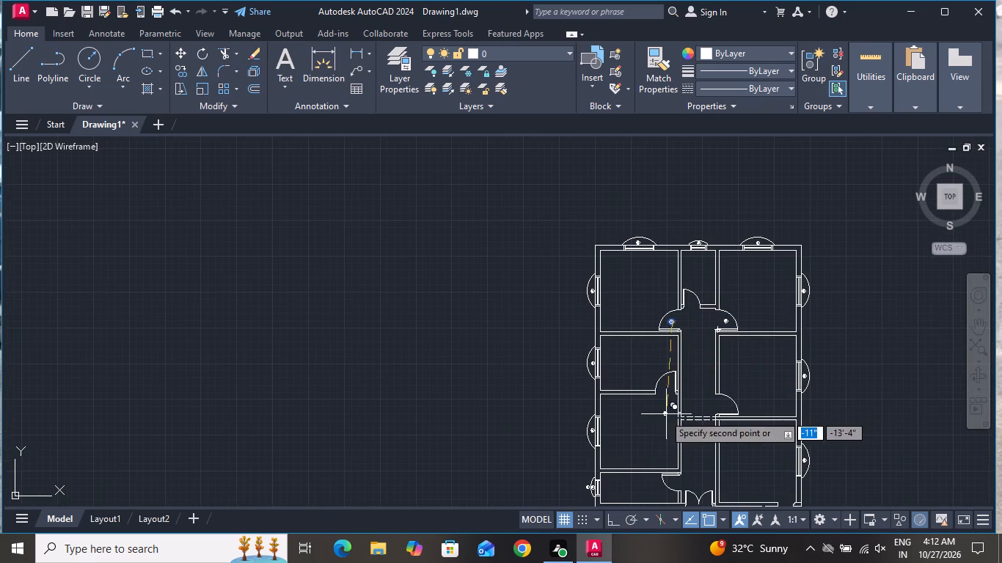
pyautogui.scroll(4, 662, 394)
pyautogui.click(690, 348)
pyautogui.scroll(-3, 676, 367)
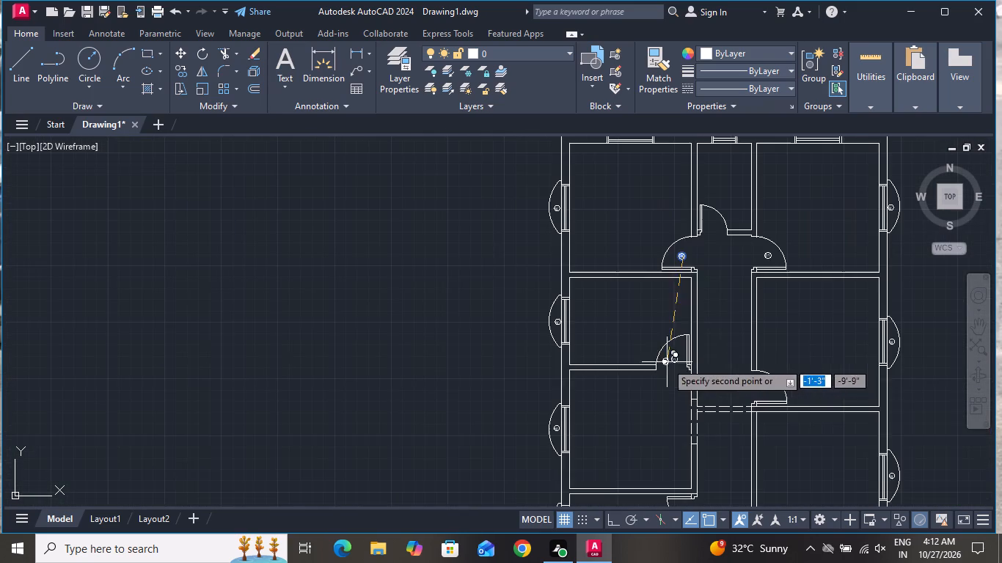
pyautogui.scroll(2, 776, 405)
pyautogui.click(749, 374)
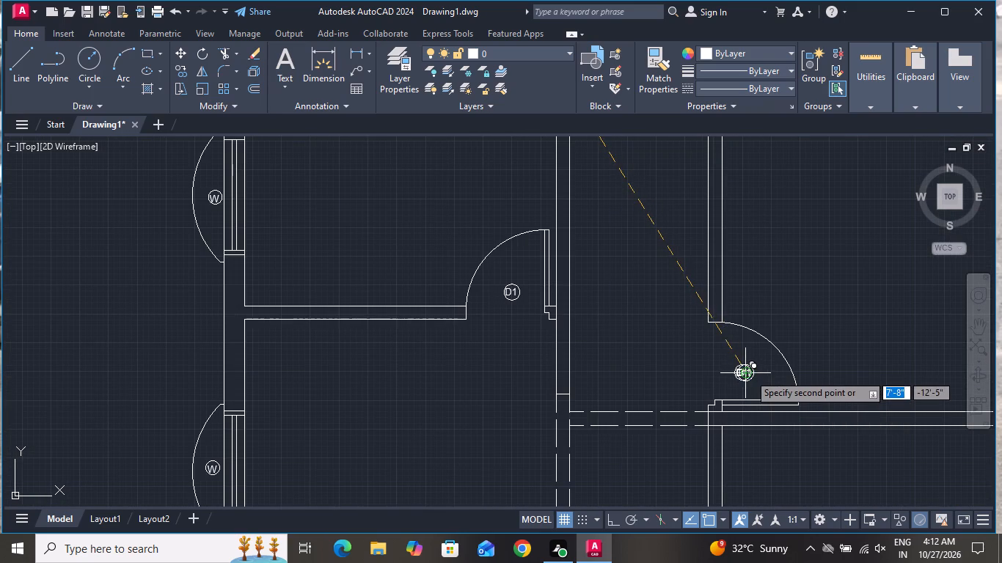
# Place a last copy of the circled "D1" just below the double door at the corridor's lower end and end copying.
pyautogui.scroll(-4, 745, 366)
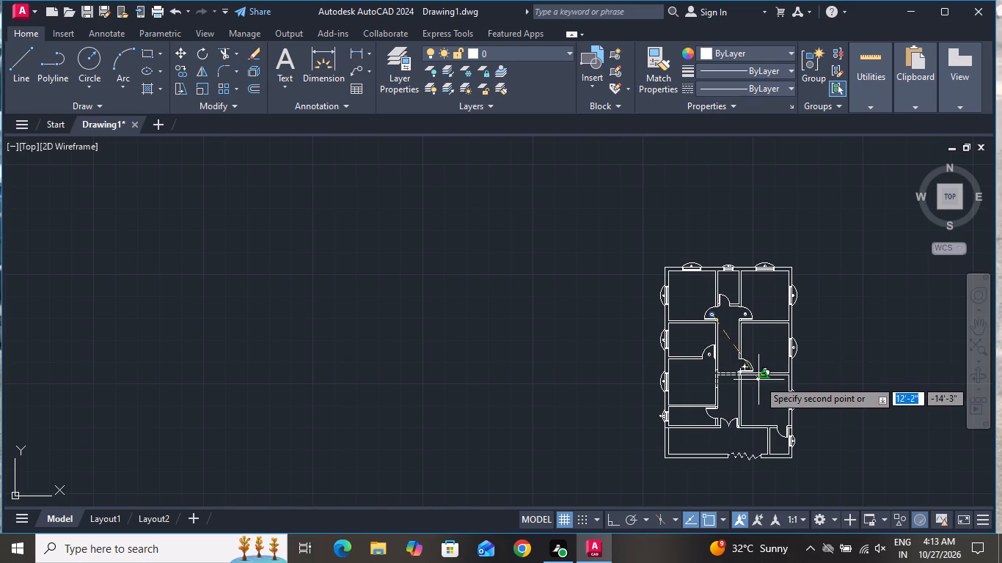
pyautogui.scroll(3, 715, 415)
pyautogui.scroll(-2, 697, 429)
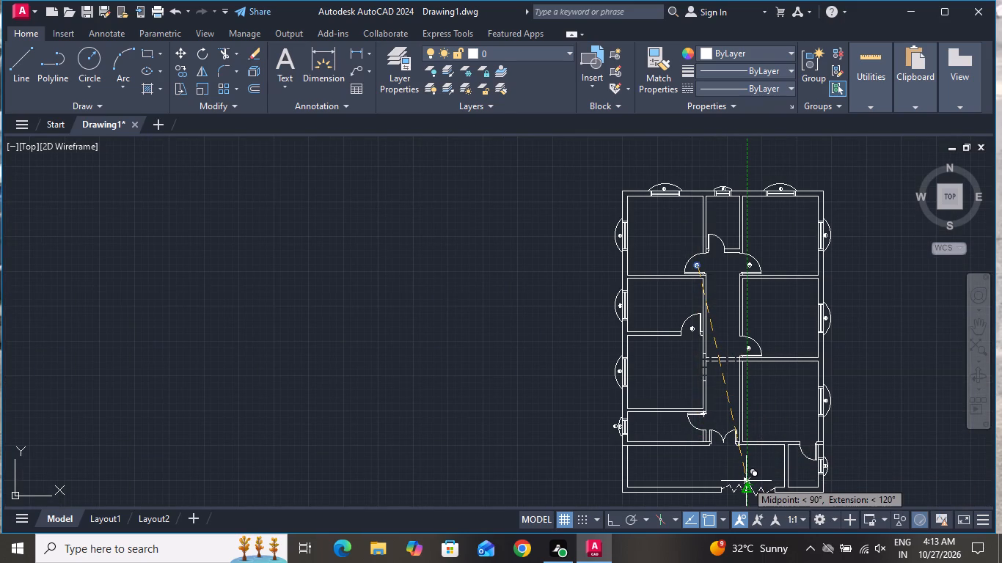
pyautogui.scroll(-2, 746, 480)
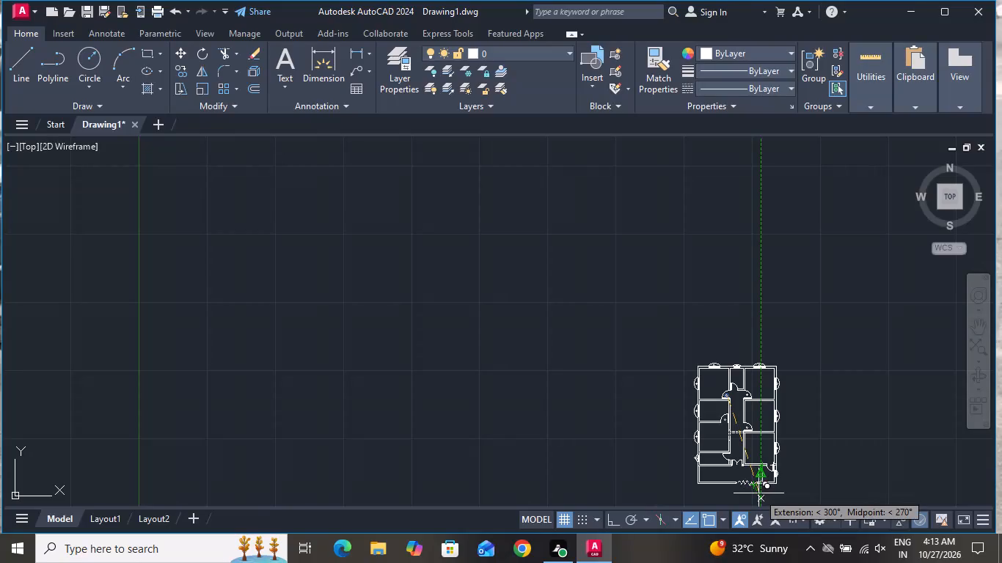
pyautogui.scroll(-1, 758, 493)
pyautogui.scroll(3, 707, 461)
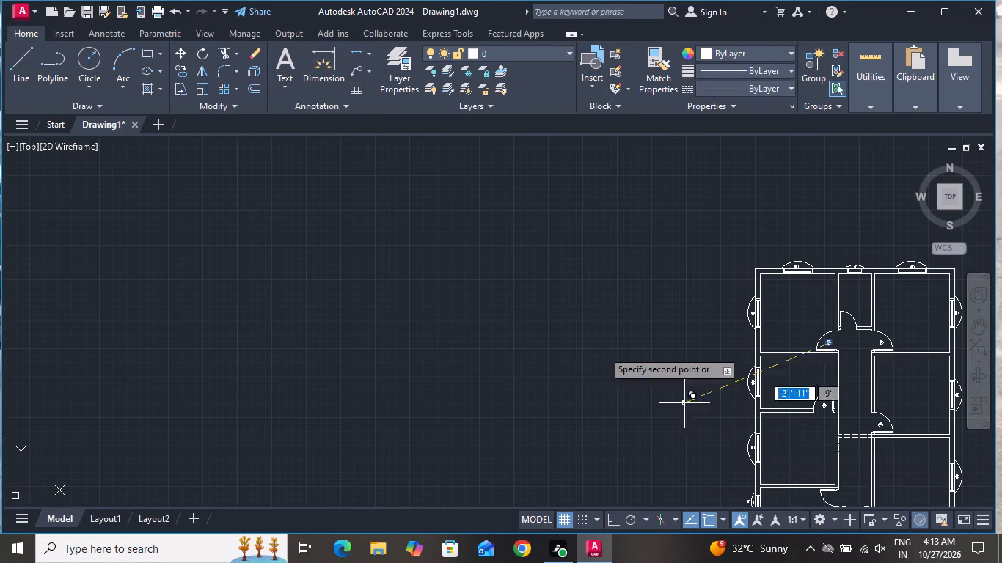
pyautogui.scroll(-1, 571, 329)
pyautogui.scroll(4, 748, 446)
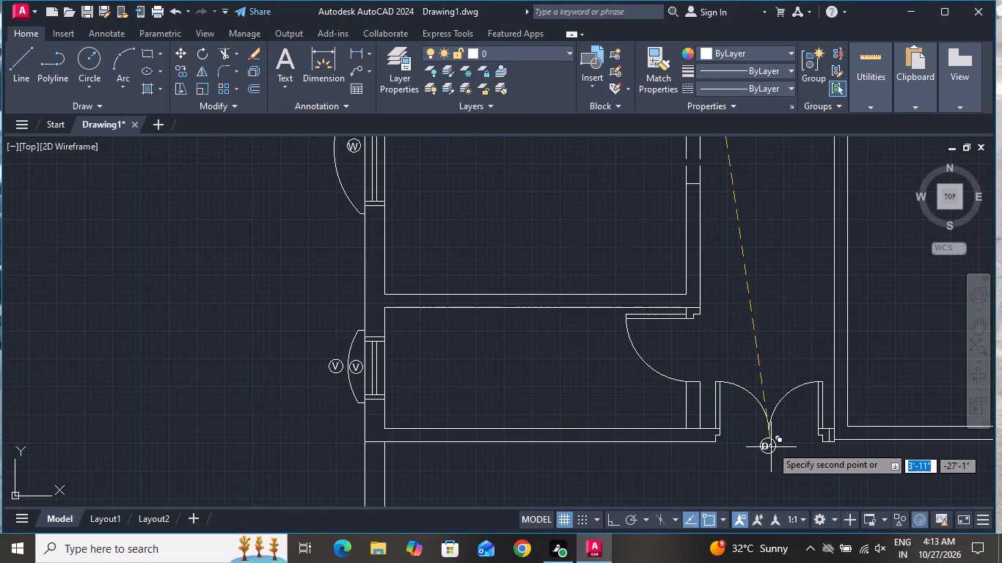
pyautogui.click(771, 445)
pyautogui.rightClick(771, 445)
pyautogui.click(794, 261)
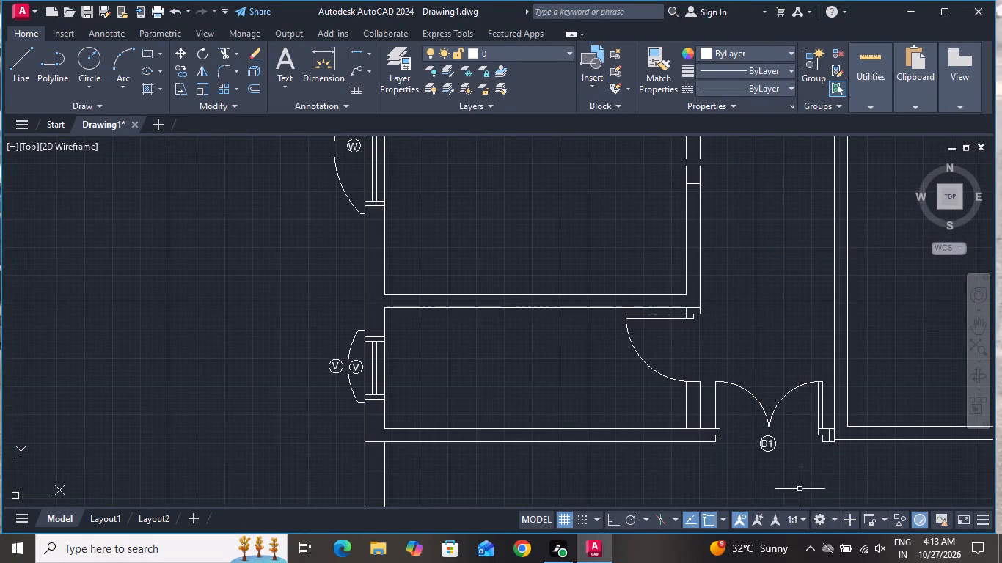
# Change the label text below the double door to "D".
pyautogui.scroll(4, 772, 447)
pyautogui.doubleClick(757, 442)
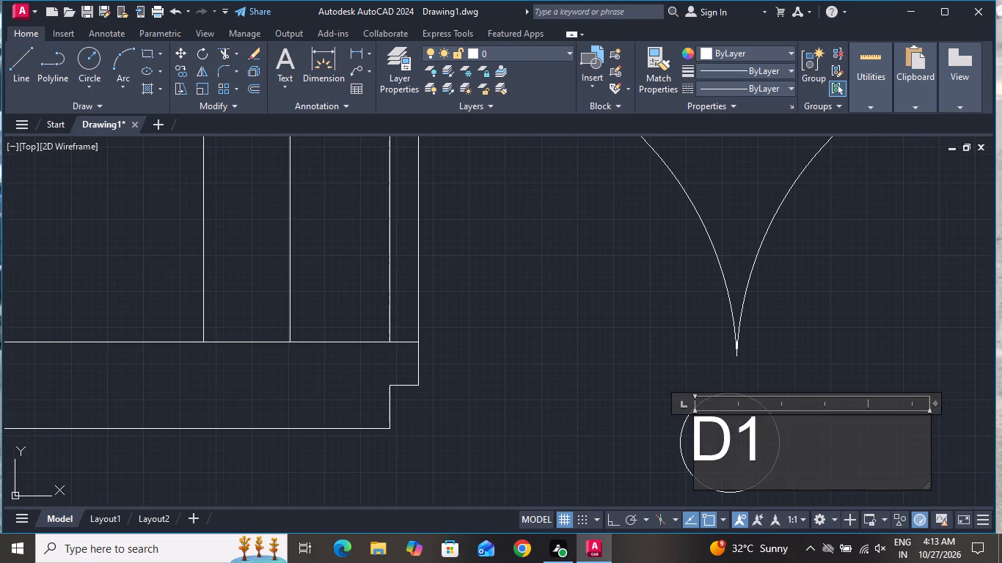
pyautogui.press('BackSpace')
pyautogui.click(983, 264)
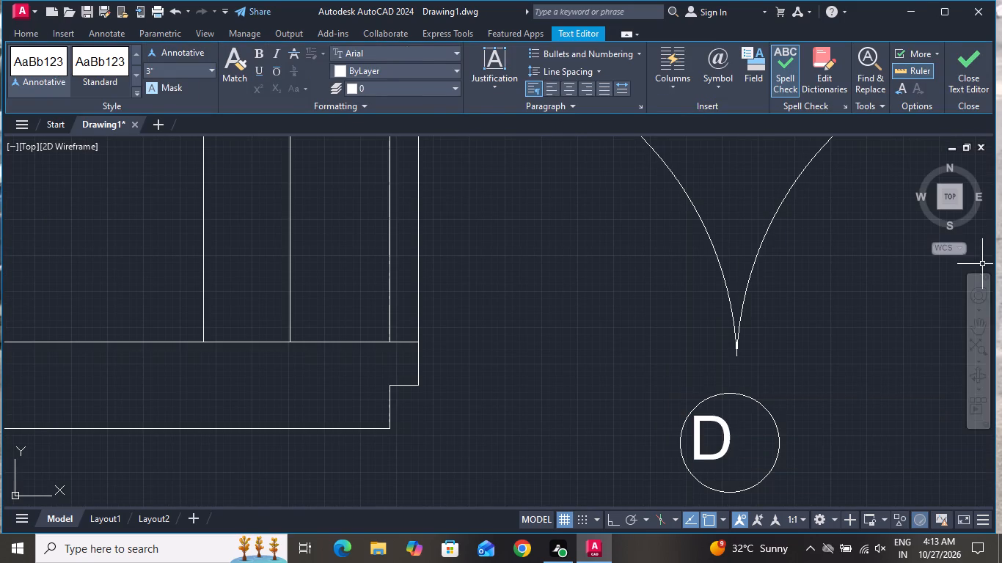
# Move the "D" text below the double door to the centre of its circle.
pyautogui.scroll(-3, 907, 370)
pyautogui.scroll(2, 871, 400)
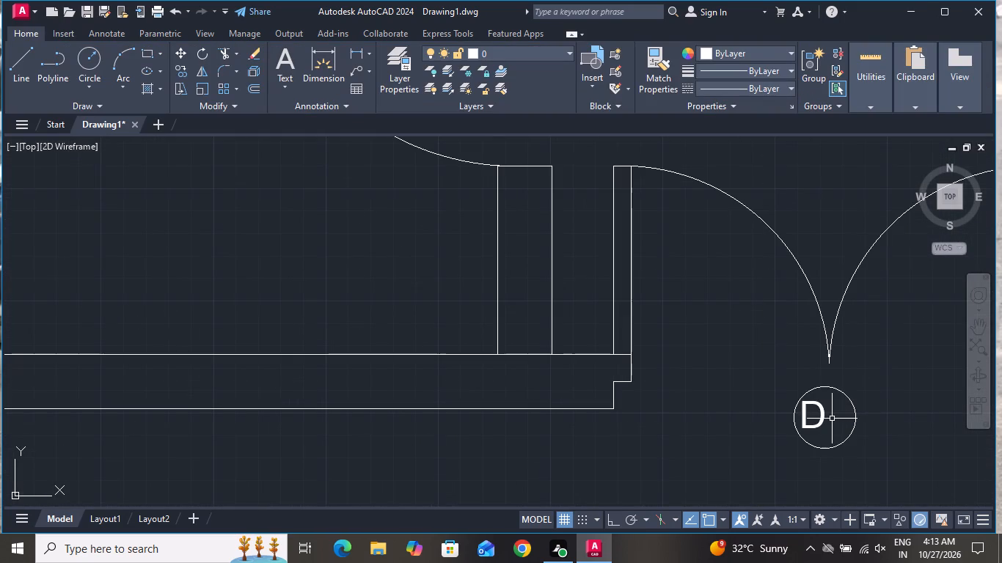
pyautogui.click(822, 418)
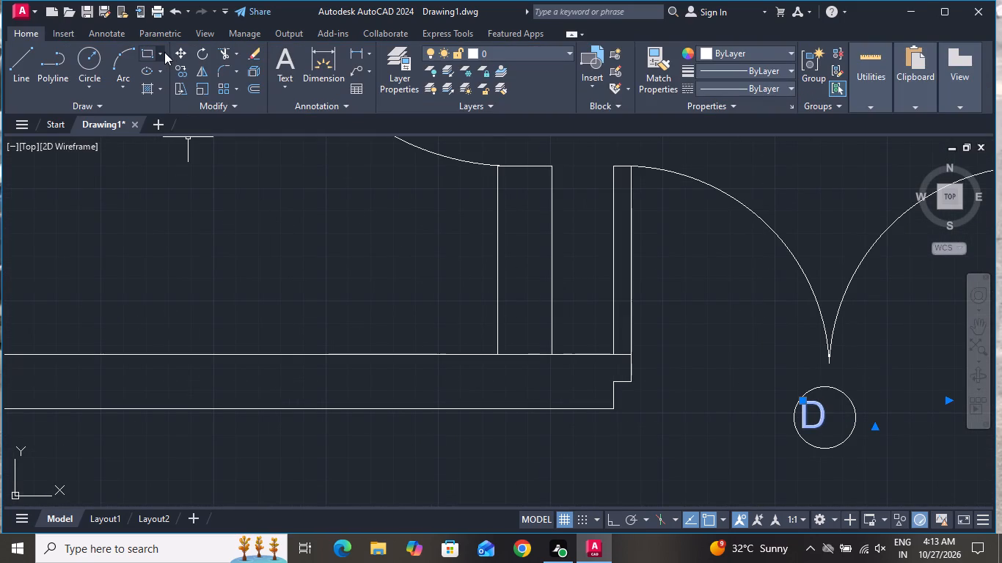
pyautogui.click(175, 48)
pyautogui.scroll(2, 871, 427)
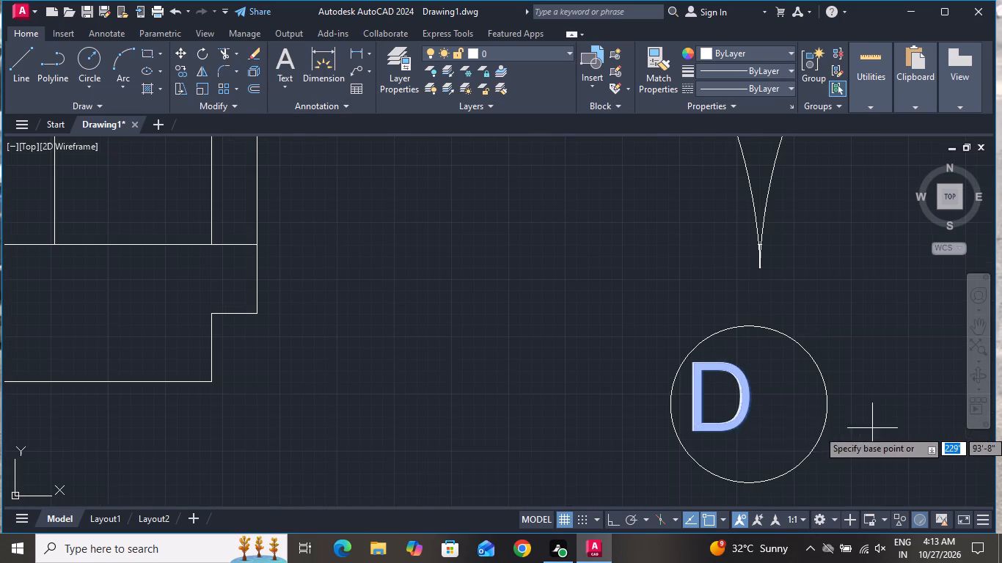
pyautogui.click(716, 406)
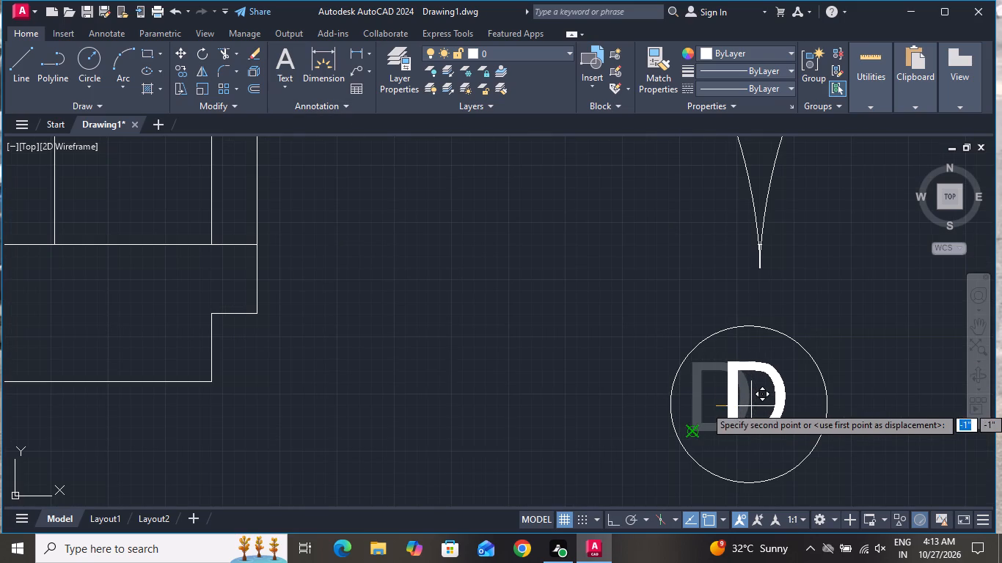
pyautogui.click(751, 406)
pyautogui.click(720, 415)
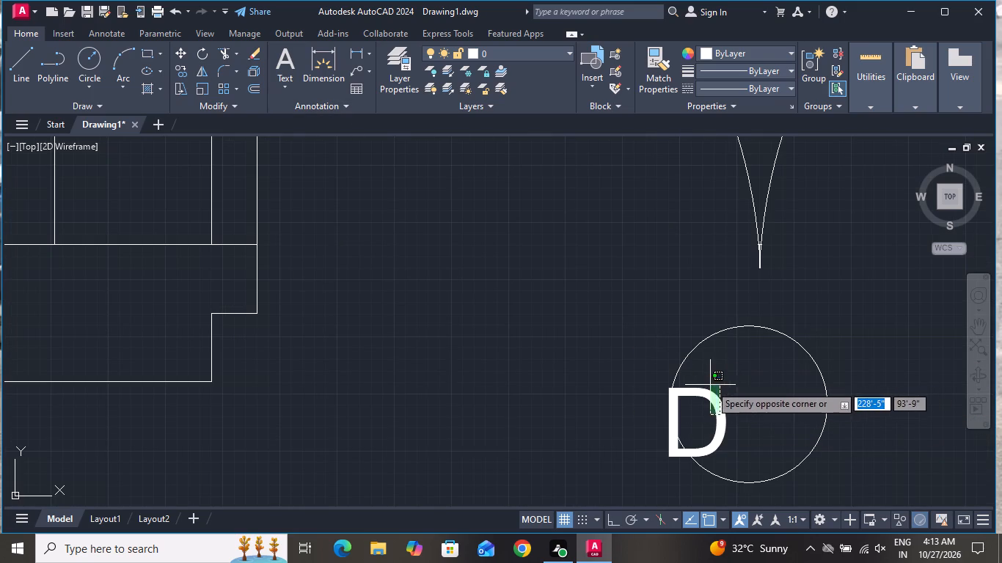
pyautogui.click(706, 383)
pyautogui.click(175, 50)
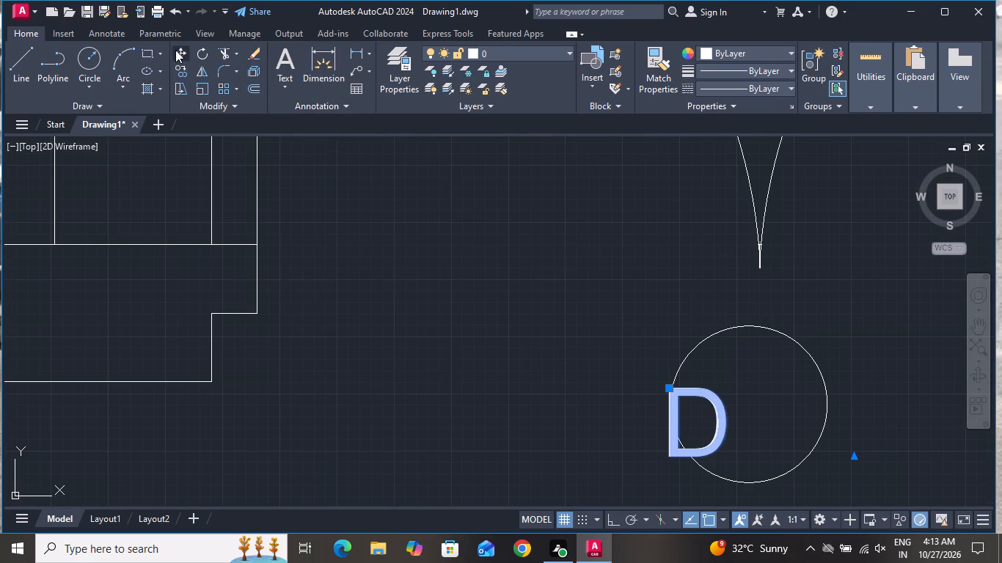
pyautogui.click(701, 422)
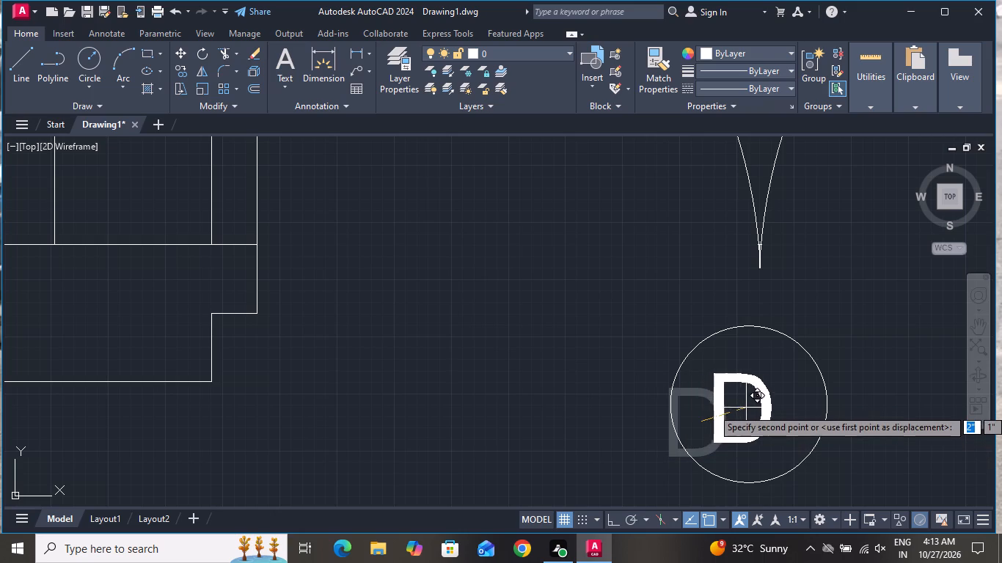
pyautogui.click(763, 408)
# Copy the circled "D" from the double door into the door swing of the lower-left small room and end copying.
pyautogui.click(885, 333)
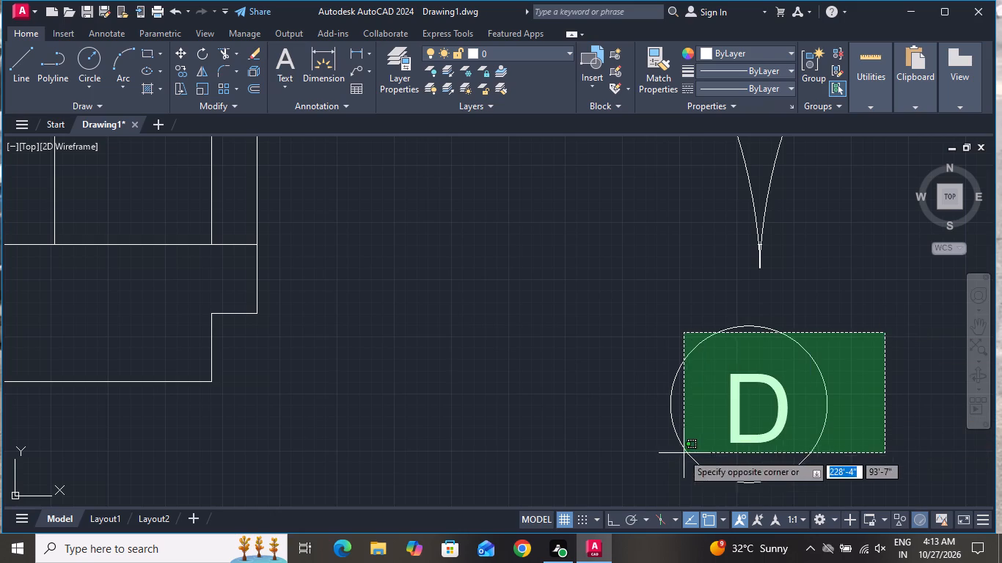
pyautogui.click(660, 468)
pyautogui.click(184, 73)
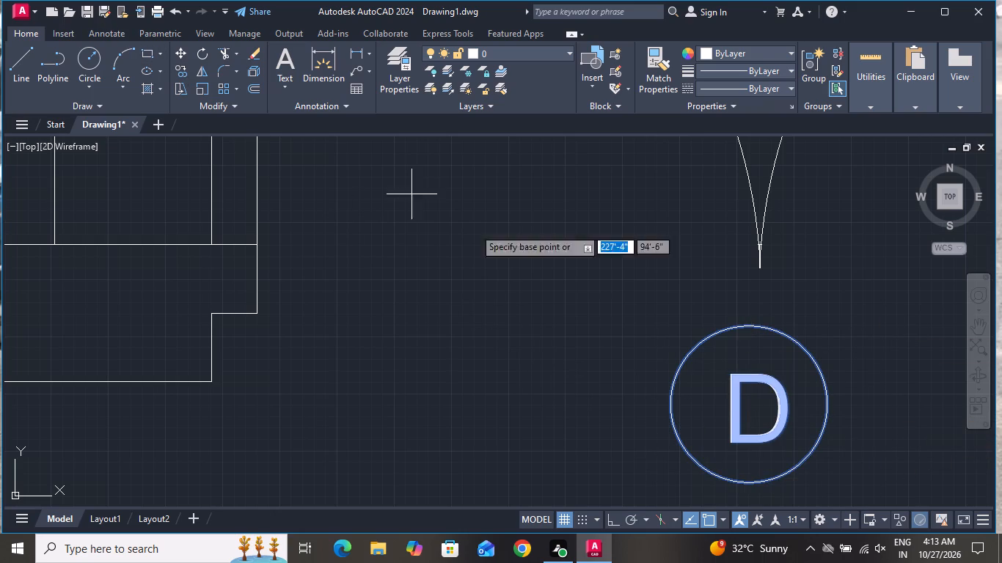
pyautogui.click(750, 405)
pyautogui.scroll(-4, 754, 378)
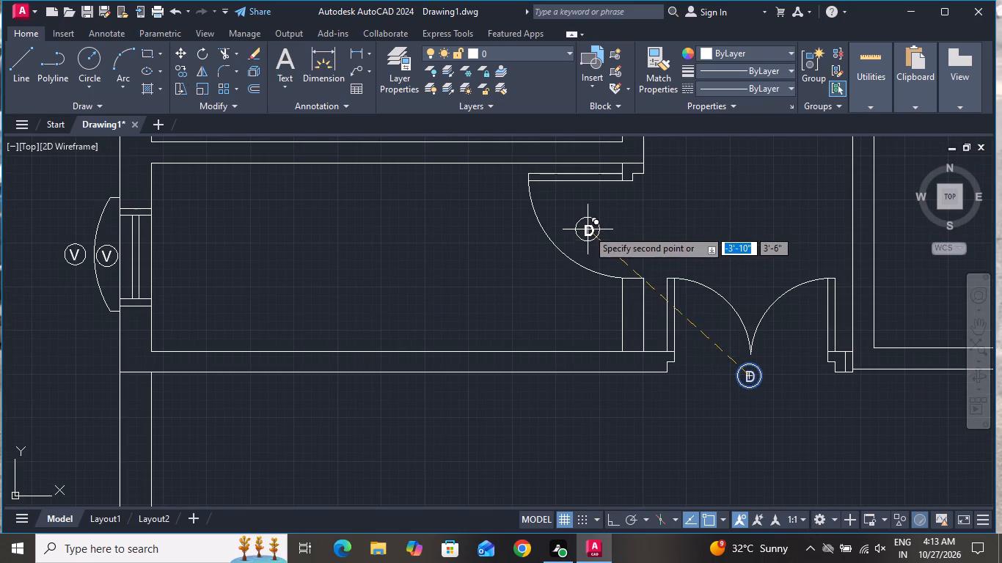
pyautogui.click(588, 217)
pyautogui.rightClick(588, 219)
pyautogui.click(618, 237)
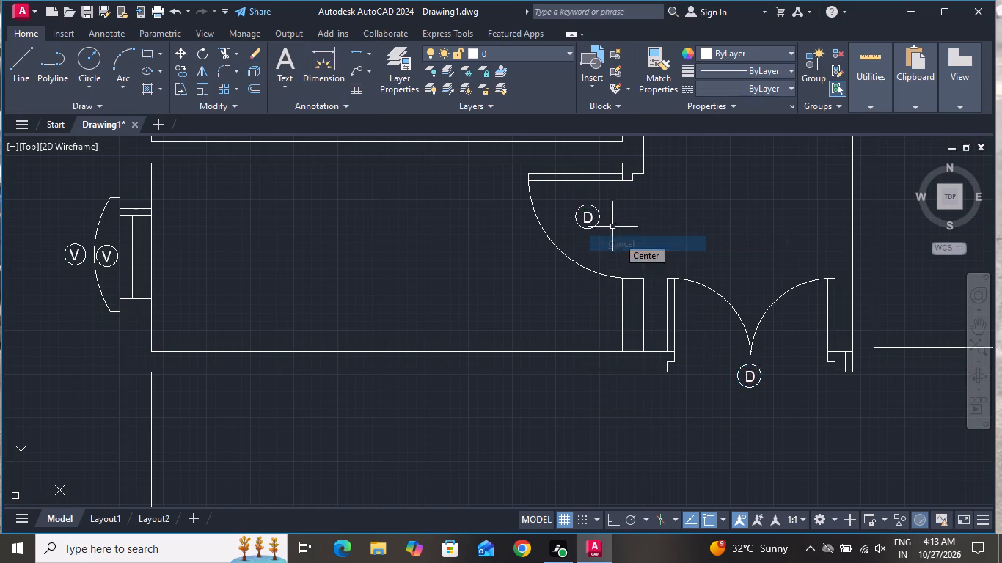
# Change the copied label in the lower-left small room's door swing to "D2".
pyautogui.scroll(5, 599, 216)
pyautogui.tripleClick(558, 218)
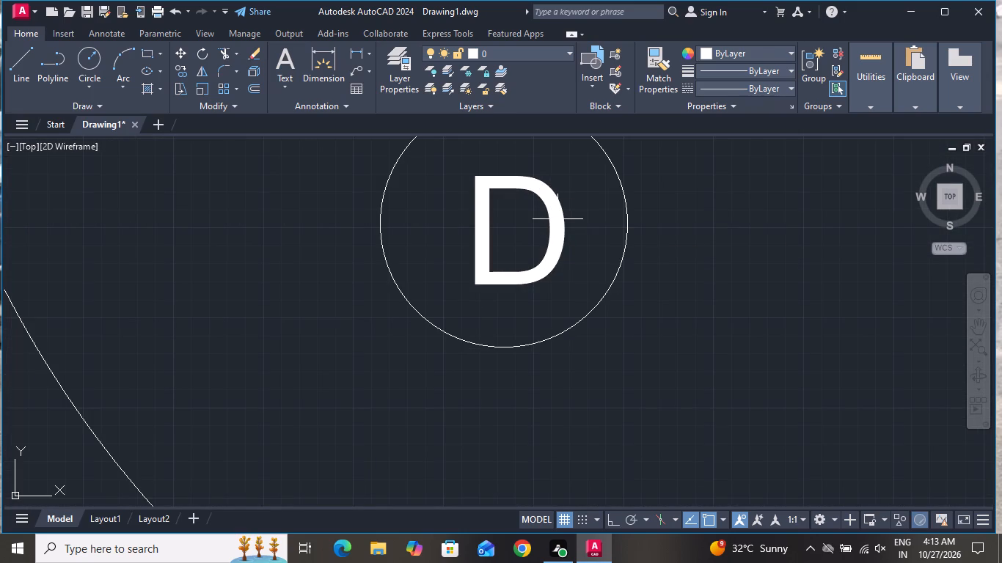
pyautogui.doubleClick(557, 221)
pyautogui.click(571, 232)
pyautogui.click(564, 252)
pyautogui.doubleClick(557, 258)
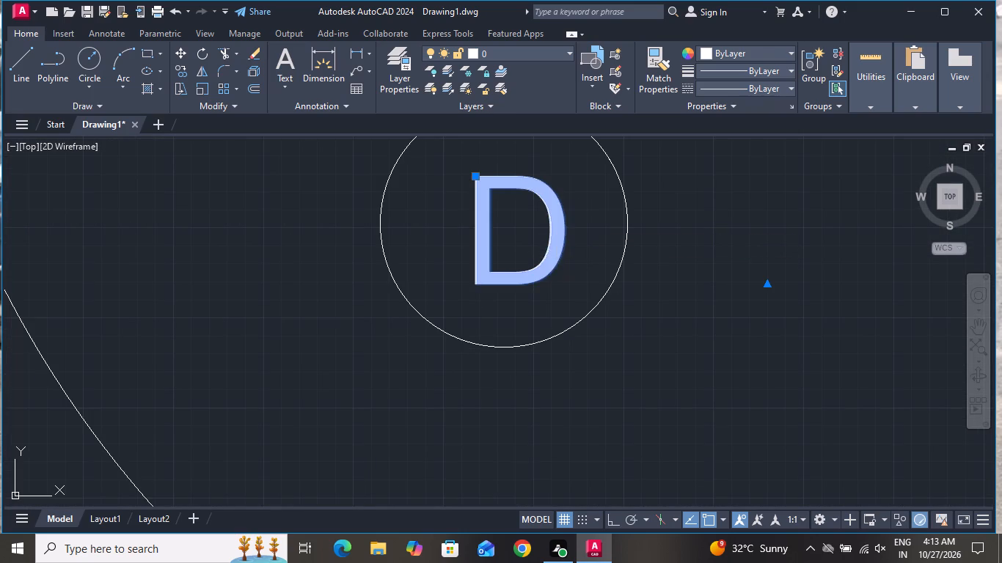
pyautogui.press('2')
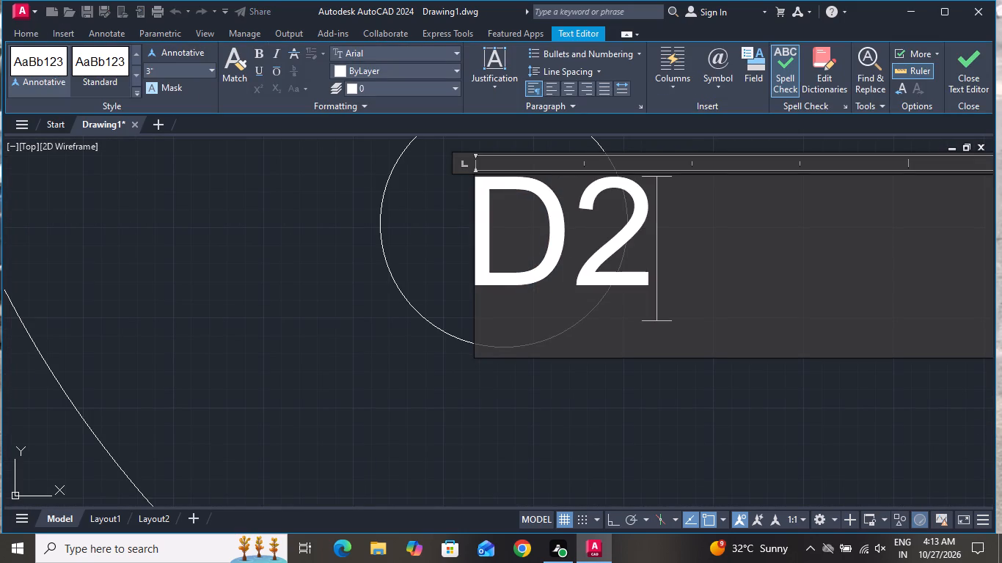
pyautogui.click(701, 392)
# Move the "D2" text so it sits centred inside its circle.
pyautogui.click(567, 229)
pyautogui.click(539, 241)
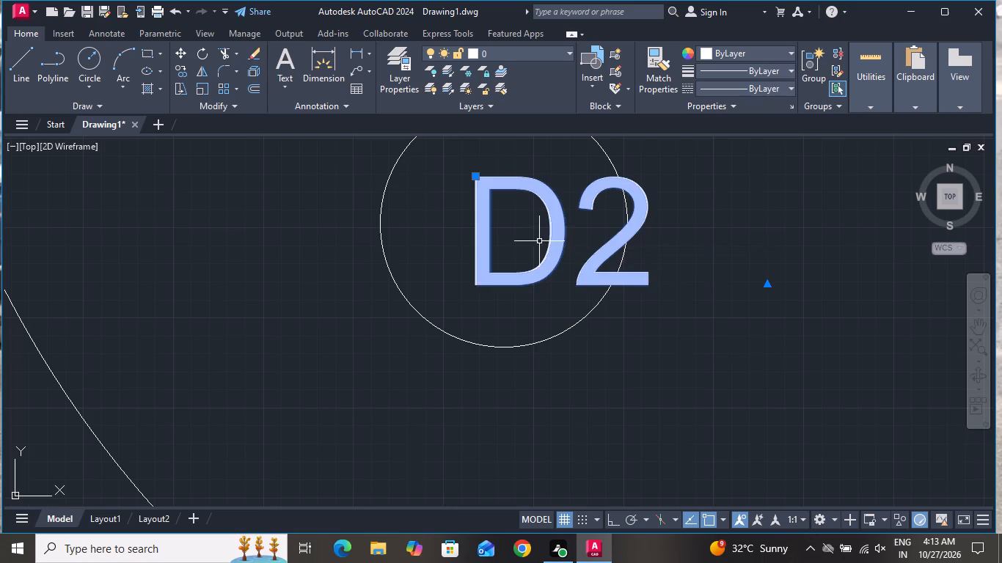
pyautogui.click(180, 51)
pyautogui.click(572, 218)
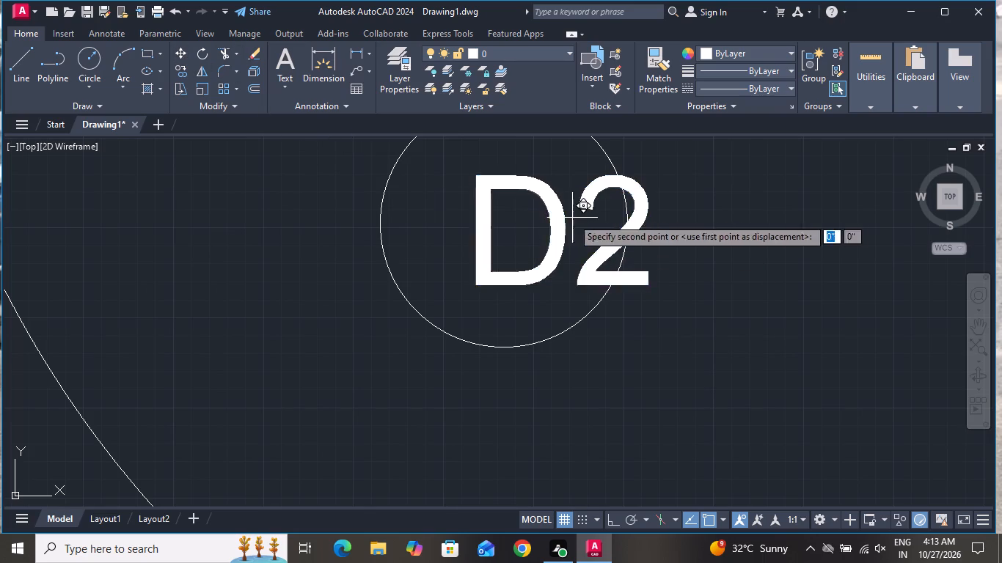
pyautogui.click(512, 216)
# Copy the circled "D2" to the door swings of the top-middle small room and the lower-right small room, and end copying.
pyautogui.scroll(-2, 592, 238)
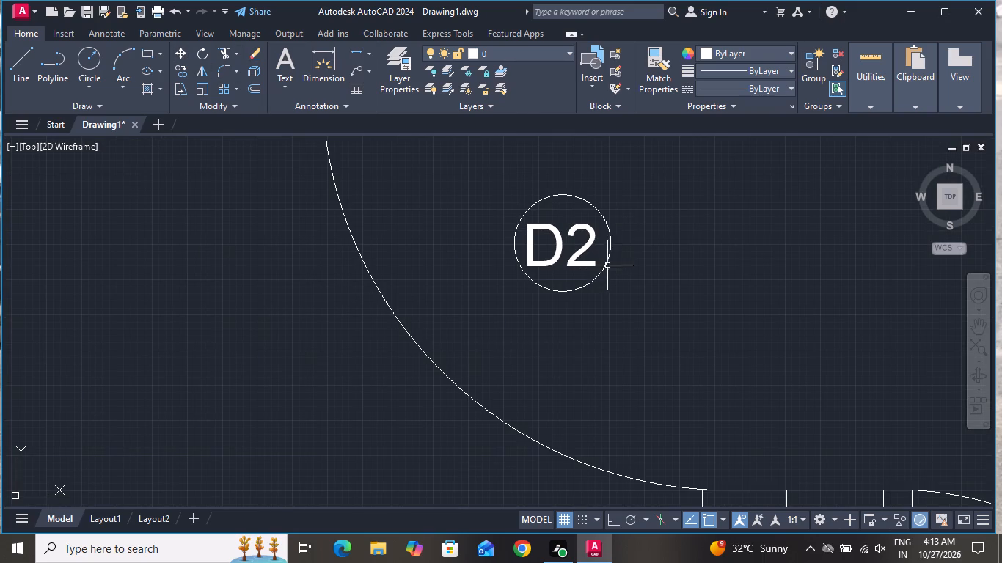
pyautogui.click(614, 201)
pyautogui.click(518, 286)
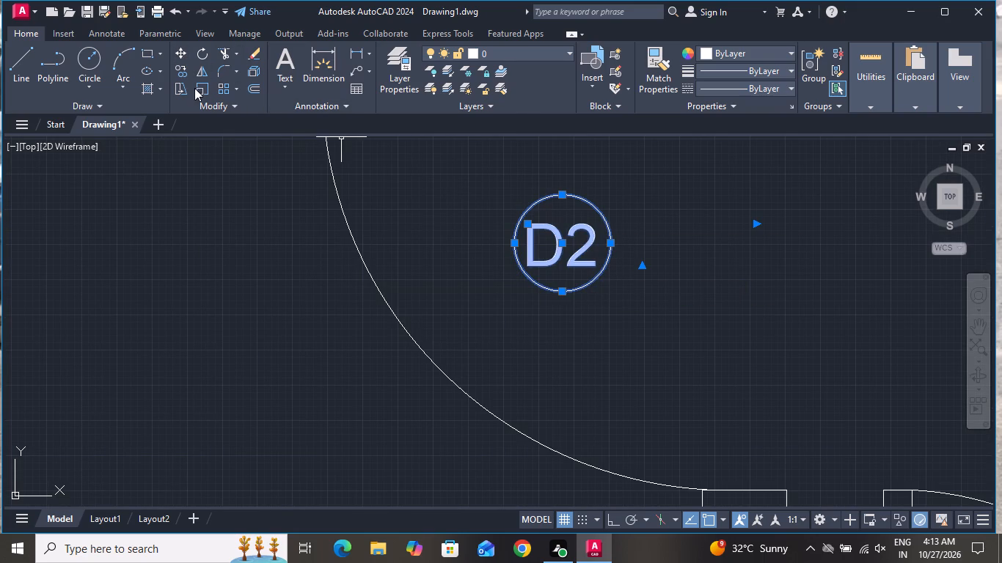
pyautogui.click(177, 68)
pyautogui.click(552, 242)
pyautogui.scroll(-3, 624, 356)
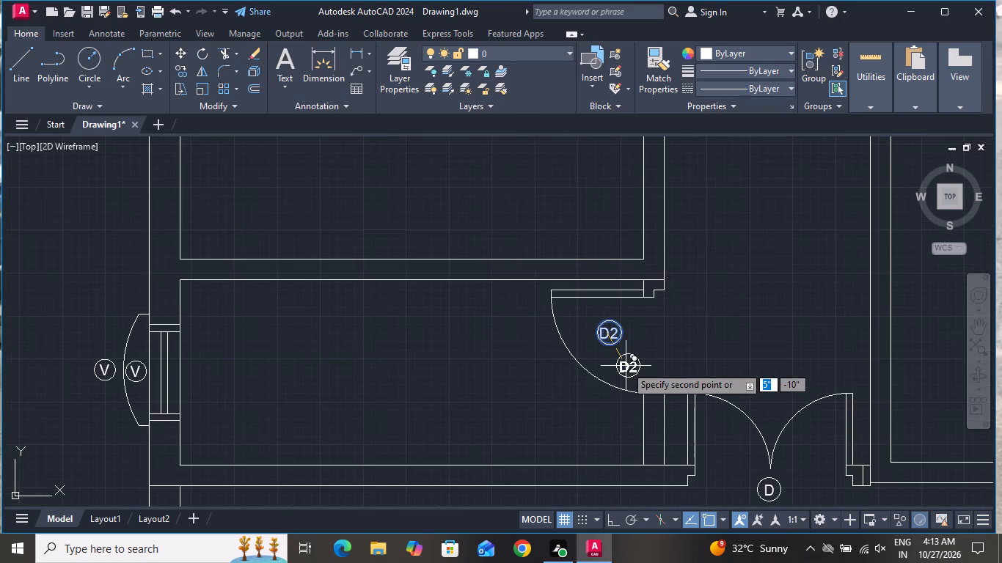
pyautogui.scroll(-3, 629, 372)
pyautogui.scroll(-1, 665, 304)
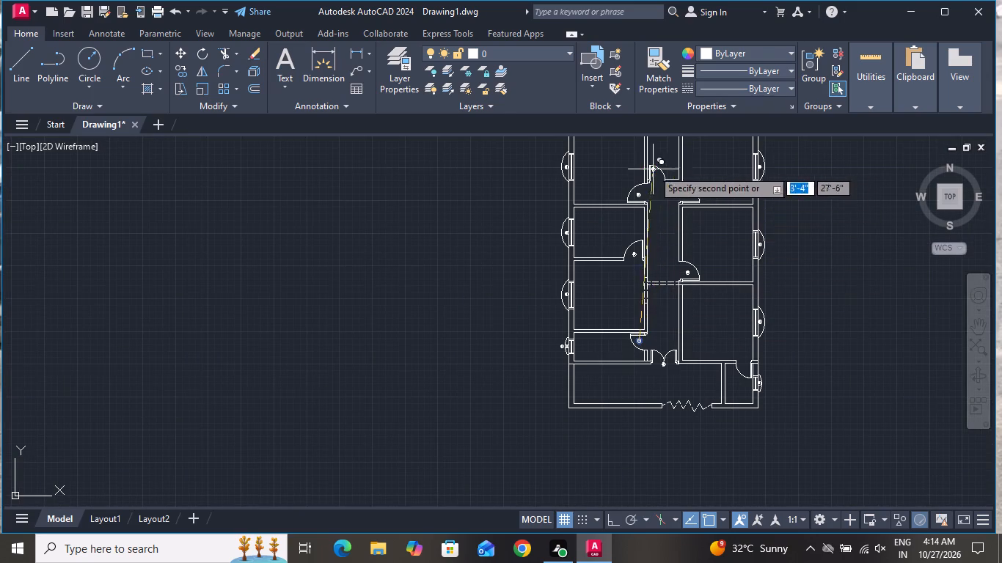
pyautogui.scroll(4, 651, 169)
pyautogui.click(659, 184)
pyautogui.scroll(-3, 718, 198)
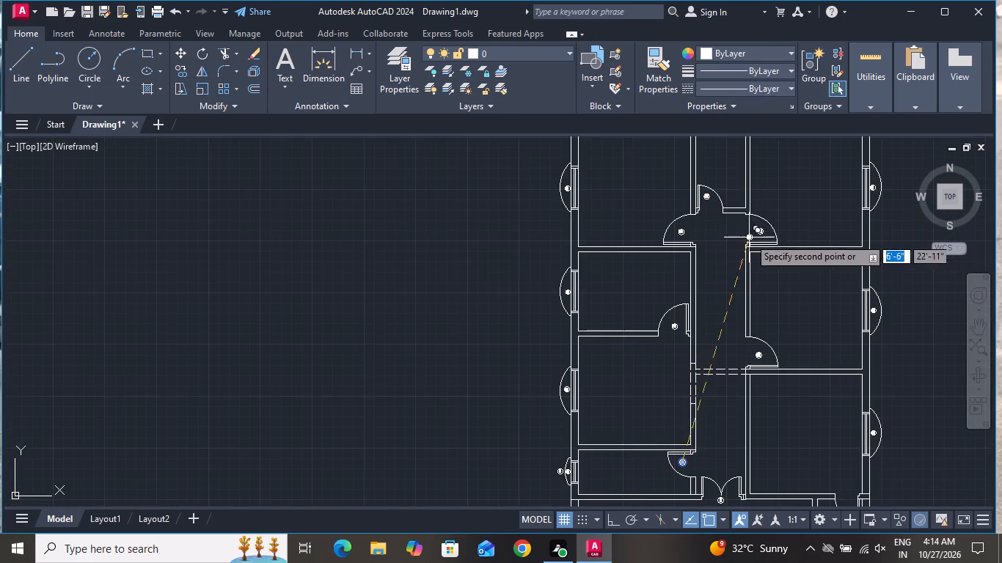
pyautogui.scroll(-1, 801, 246)
pyautogui.scroll(3, 824, 423)
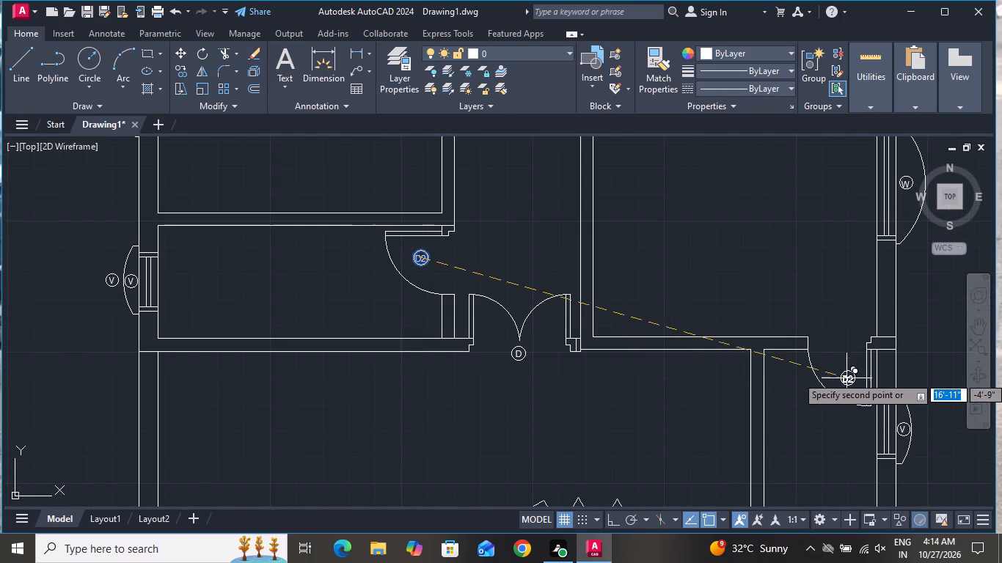
pyautogui.click(849, 371)
pyautogui.scroll(-2, 796, 393)
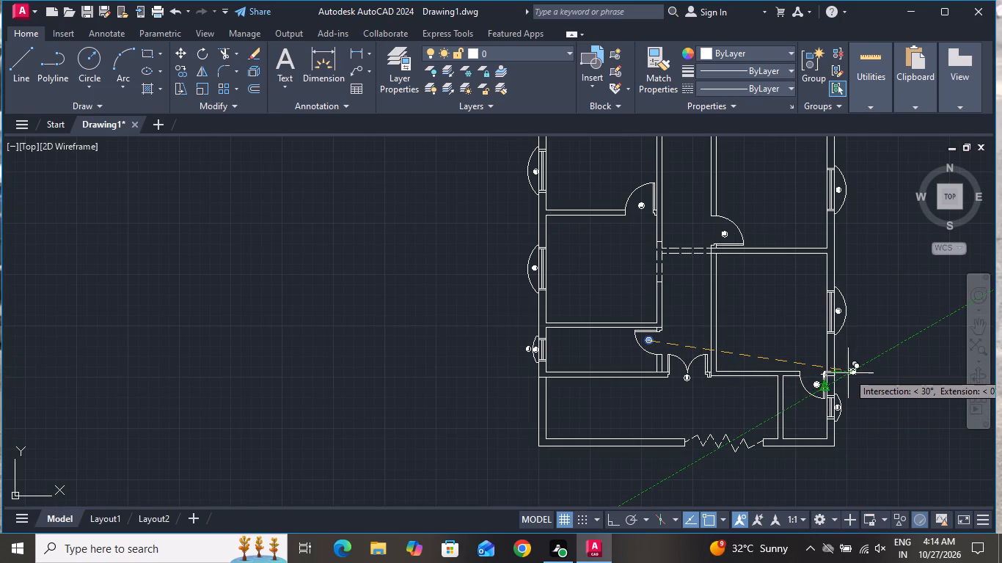
pyautogui.scroll(-1, 854, 378)
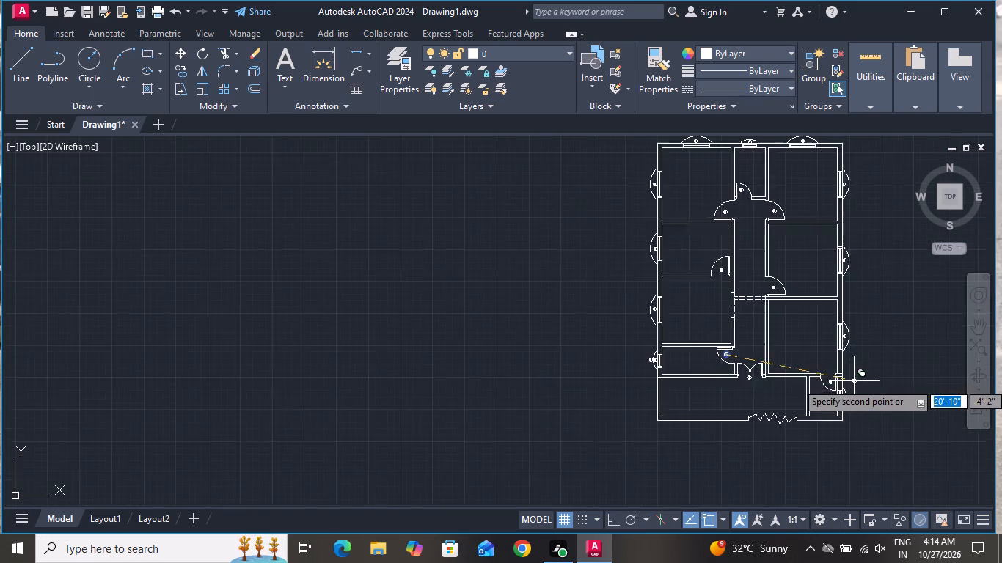
pyautogui.scroll(-1, 854, 383)
pyautogui.rightClick(678, 444)
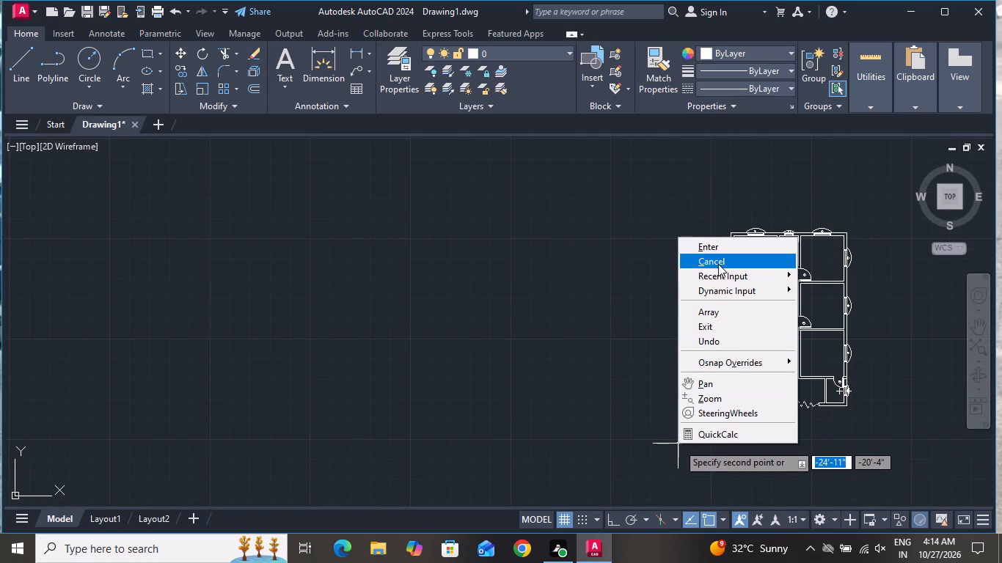
pyautogui.click(721, 264)
# Add multiline text in the top-left room reading "BEDROOM" with "11'3"X11'10"" on the line below.
pyautogui.scroll(2, 880, 294)
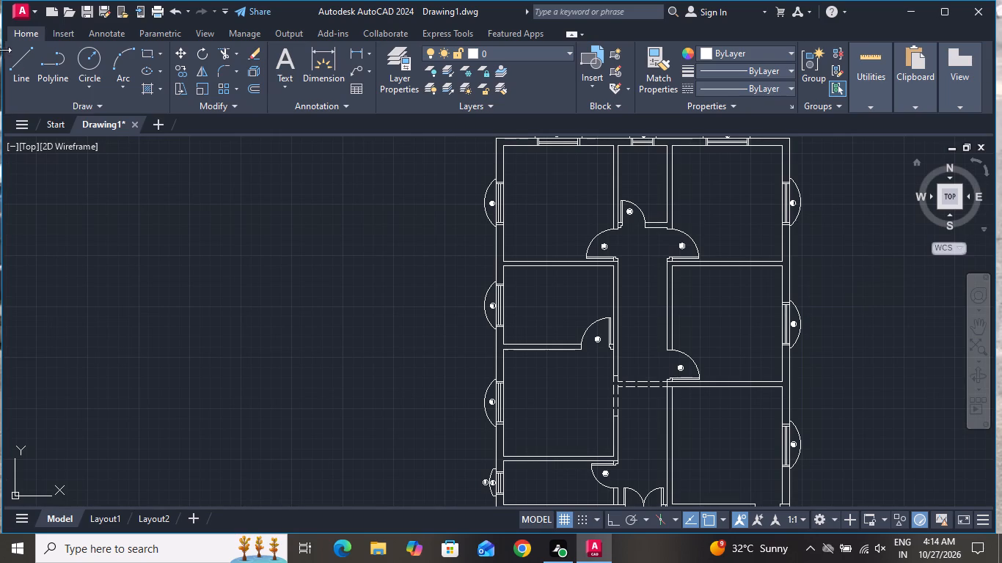
pyautogui.click(282, 58)
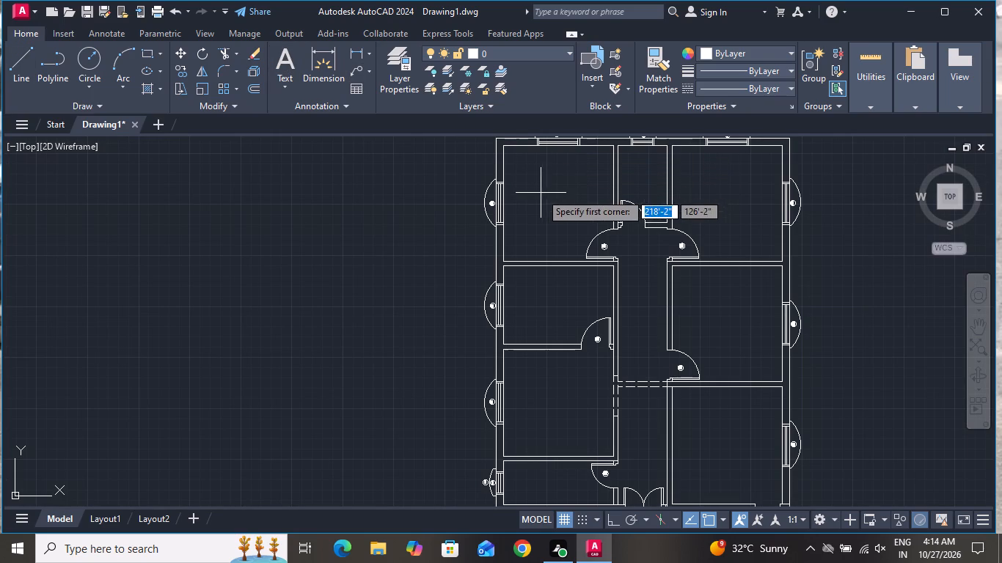
pyautogui.click(533, 191)
pyautogui.click(615, 207)
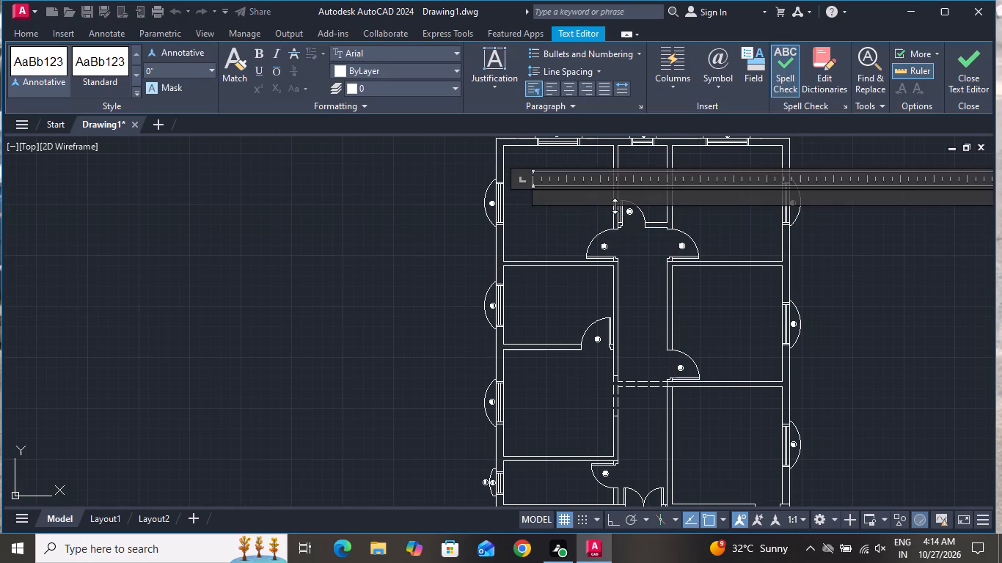
pyautogui.write('BEDROO')
pyautogui.press('m')
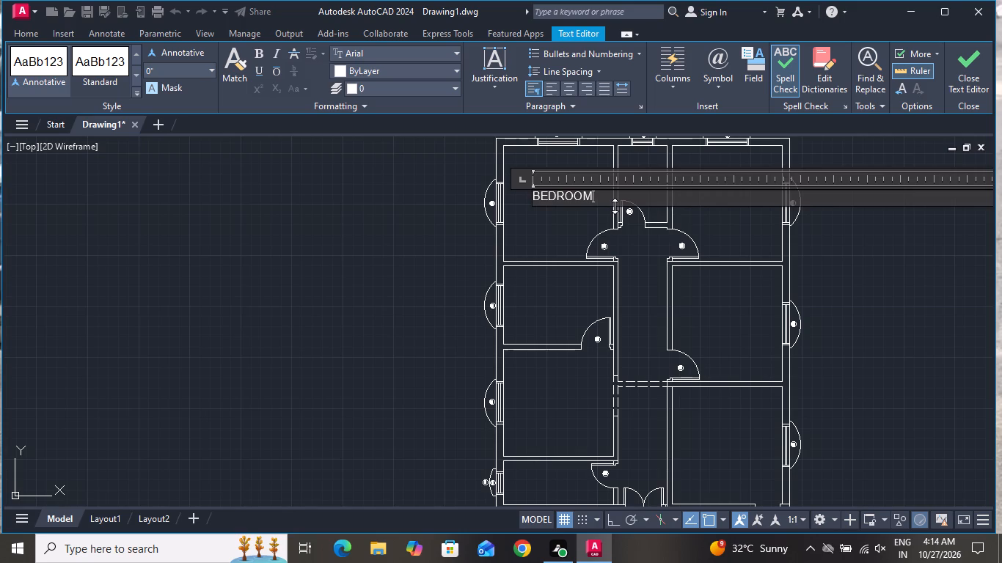
pyautogui.press('Return')
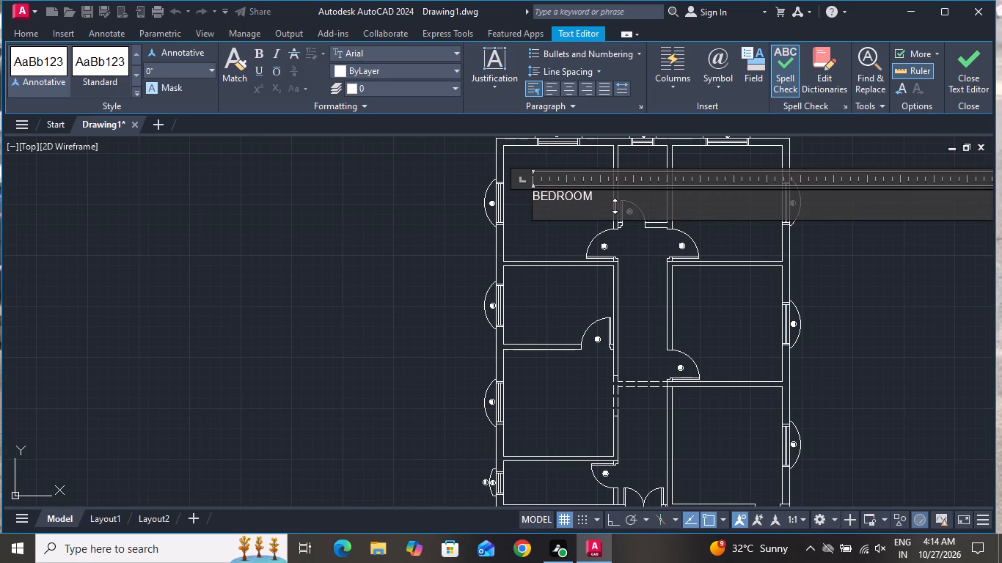
pyautogui.write('11')
pyautogui.press("'")
pyautogui.press('3')
pyautogui.hotkey('shift', '"')
pyautogui.press('Return')
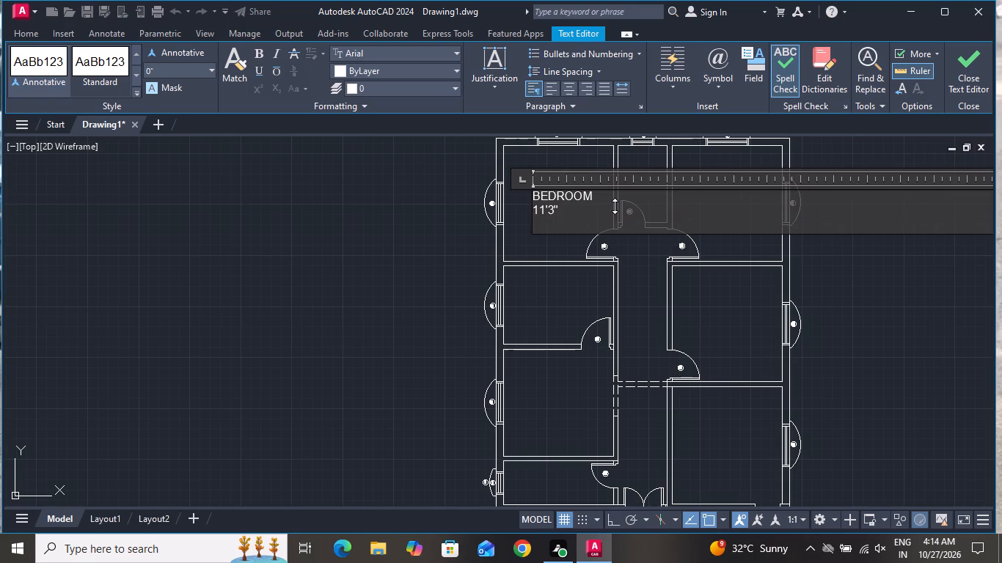
pyautogui.press('BackSpace')
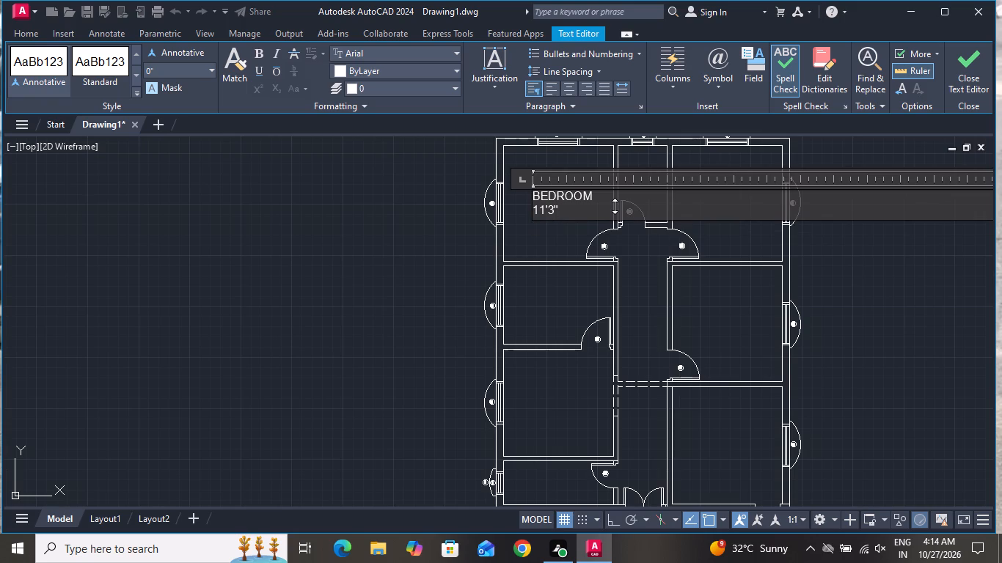
pyautogui.press('x')
pyautogui.write('11')
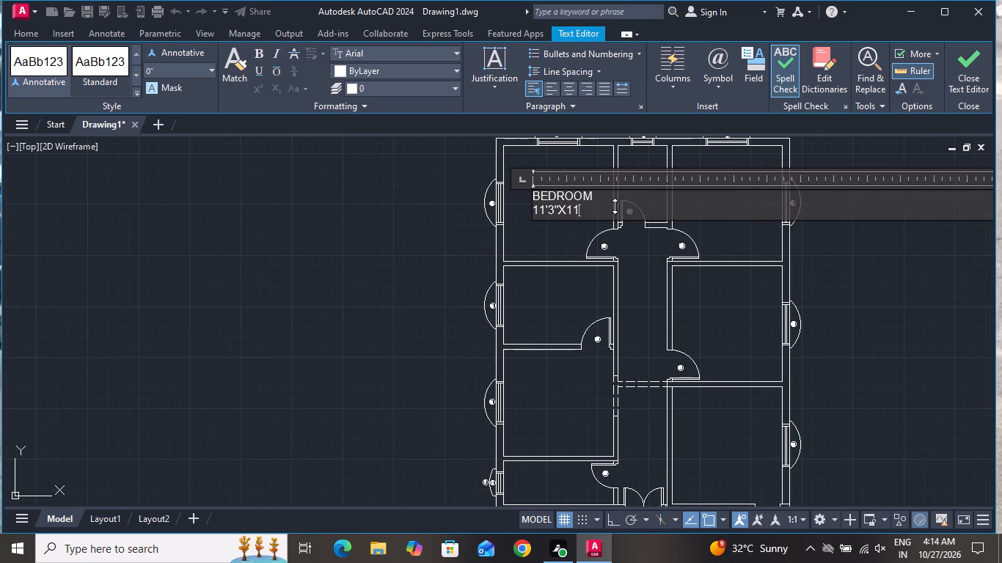
pyautogui.write("'10")
pyautogui.hotkey('shift', '"')
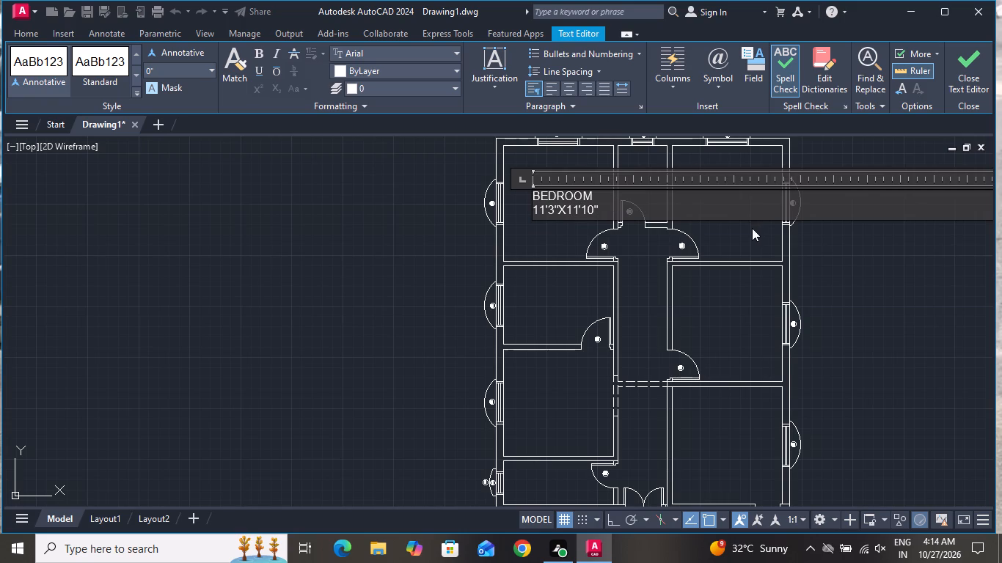
pyautogui.click(752, 228)
# Set the text height of the top-left room's "BEDROOM" label to 7".
pyautogui.click(540, 178)
pyautogui.click(528, 199)
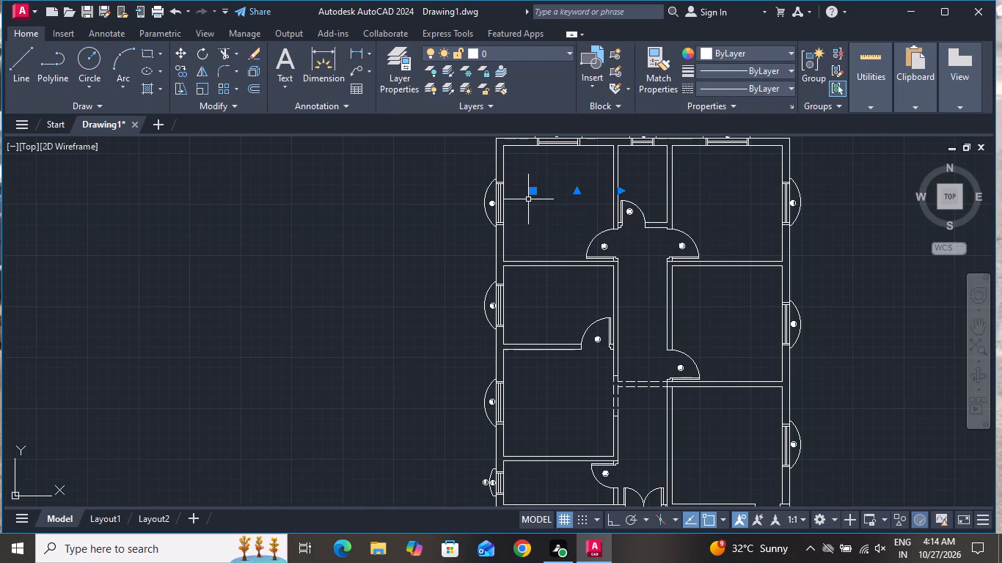
pyautogui.rightClick(528, 199)
pyautogui.click(571, 510)
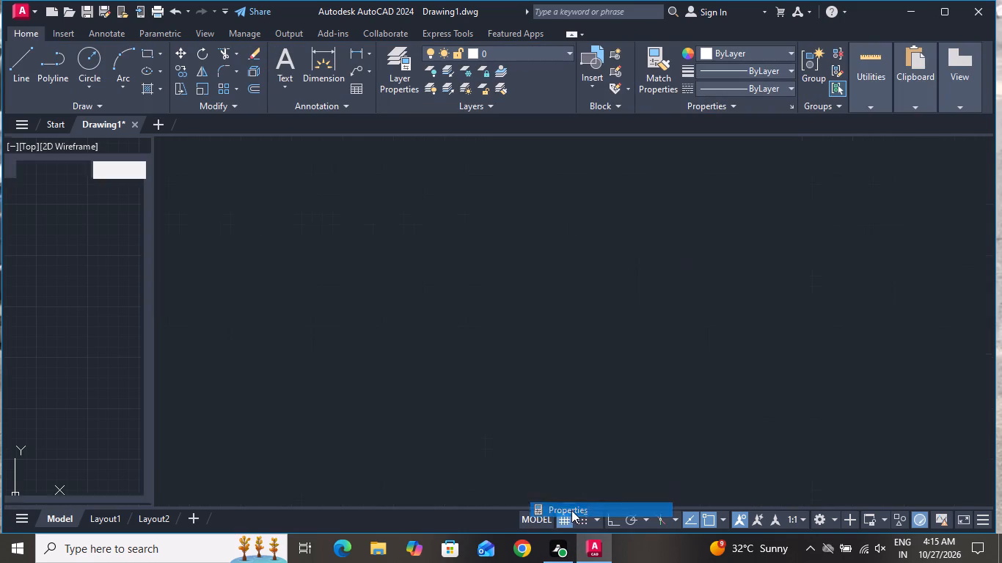
pyautogui.scroll(-6, 117, 227)
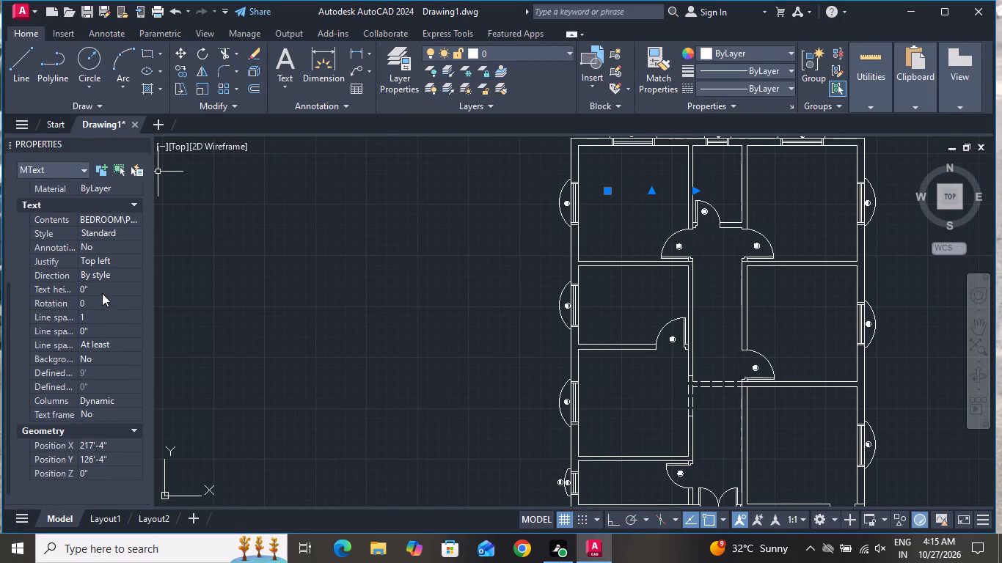
pyautogui.click(99, 285)
pyautogui.press('BackSpace')
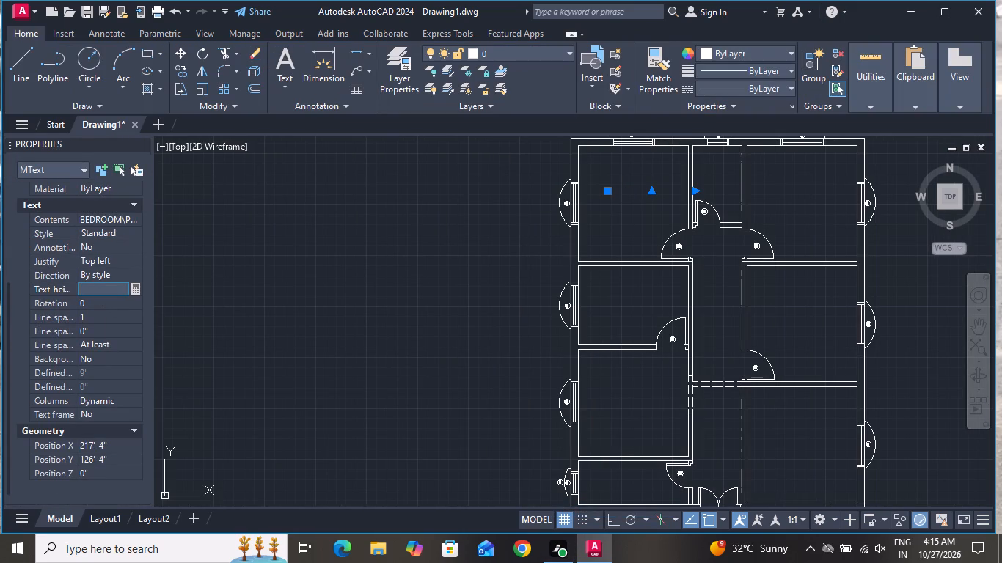
pyautogui.write('7"')
pyautogui.click(144, 143)
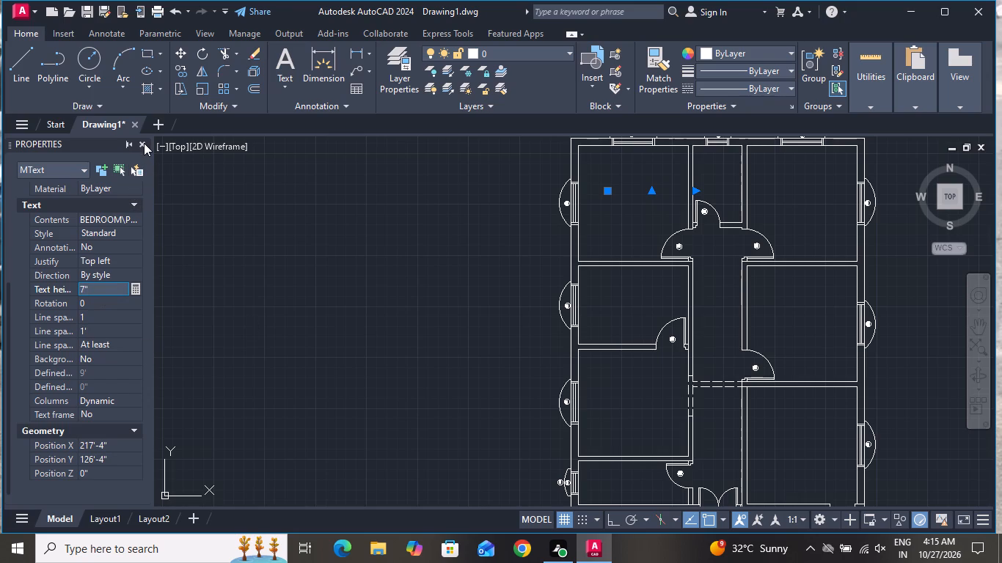
pyautogui.click(144, 144)
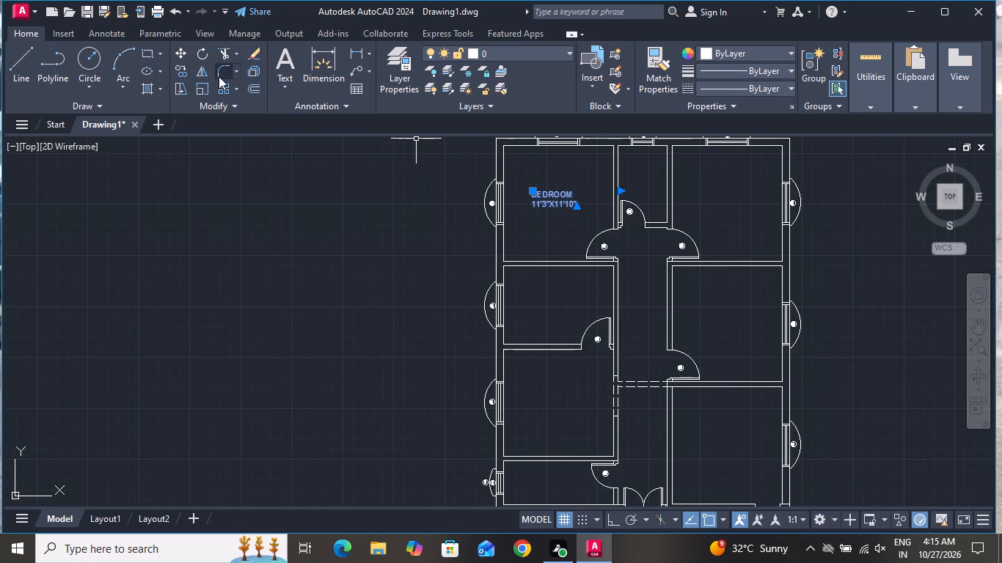
# Copy the "BEDROOM" label into the three large right-hand rooms, the top-middle small room and the two left-hand rooms below the original.
pyautogui.click(181, 71)
pyautogui.click(539, 200)
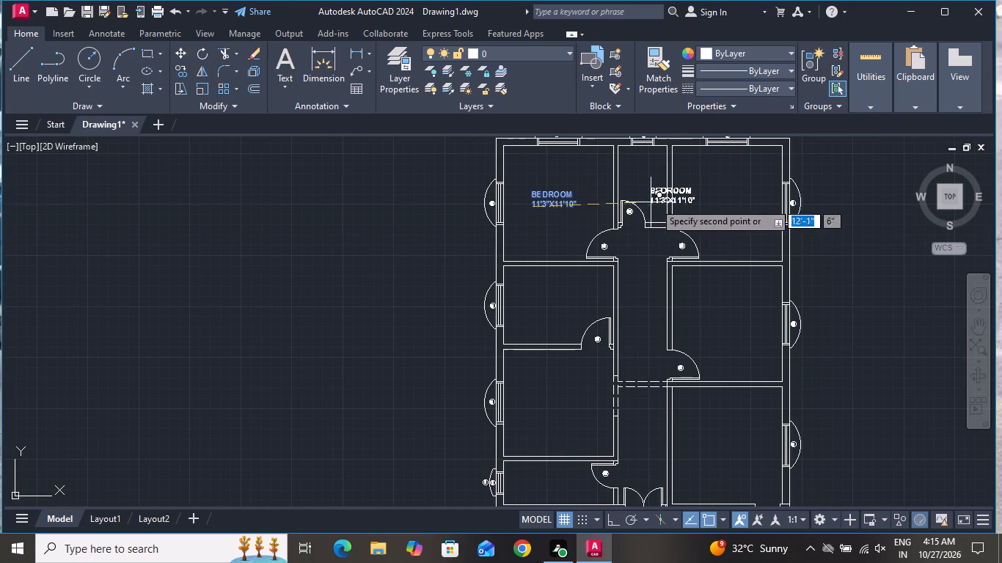
pyautogui.click(714, 204)
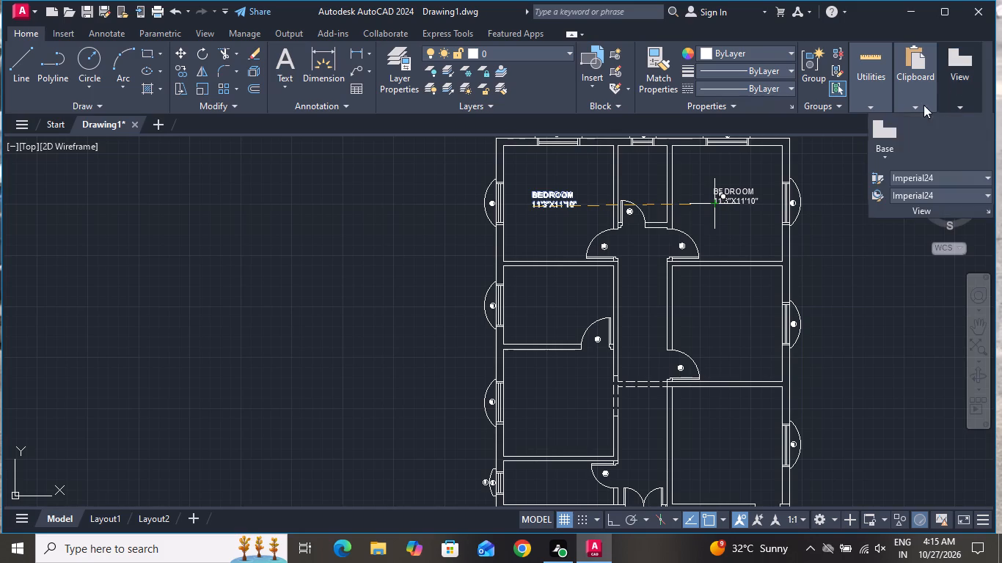
pyautogui.click(714, 328)
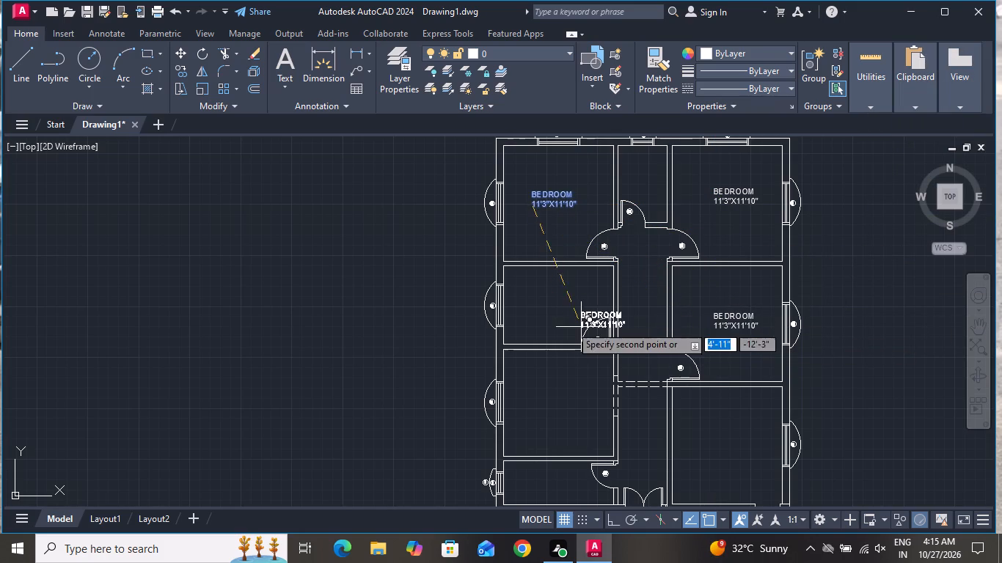
pyautogui.click(535, 309)
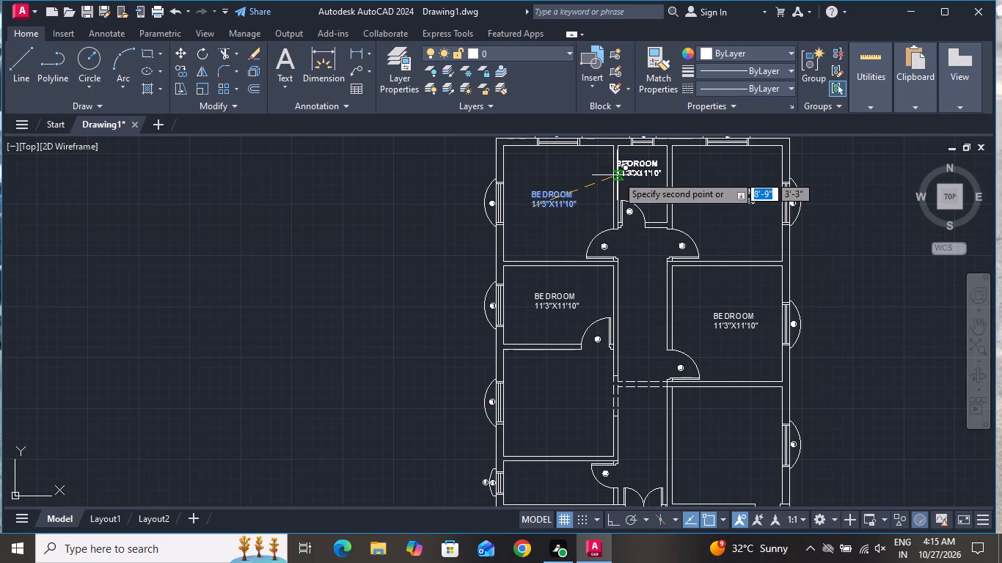
pyautogui.click(618, 175)
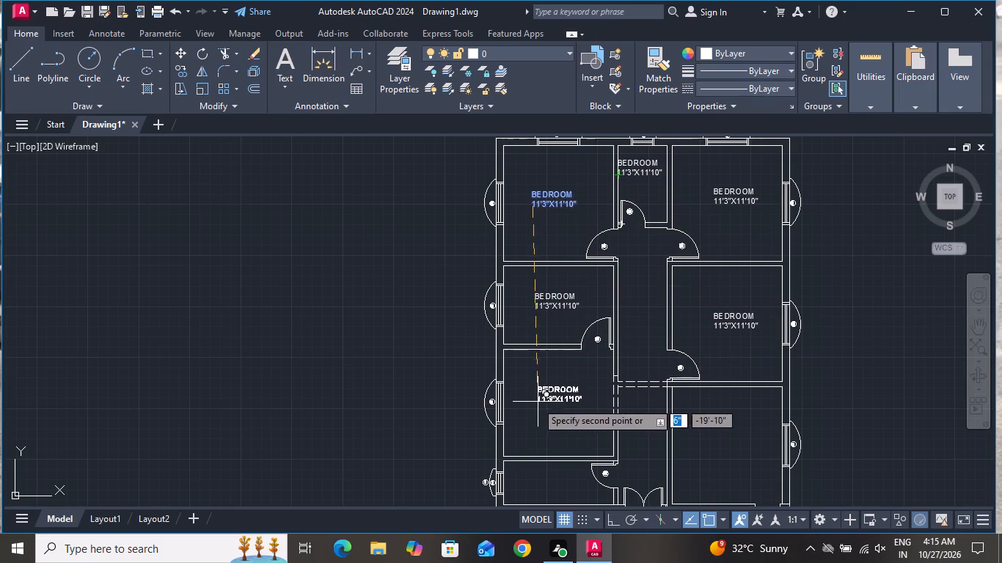
pyautogui.click(529, 405)
pyautogui.click(707, 460)
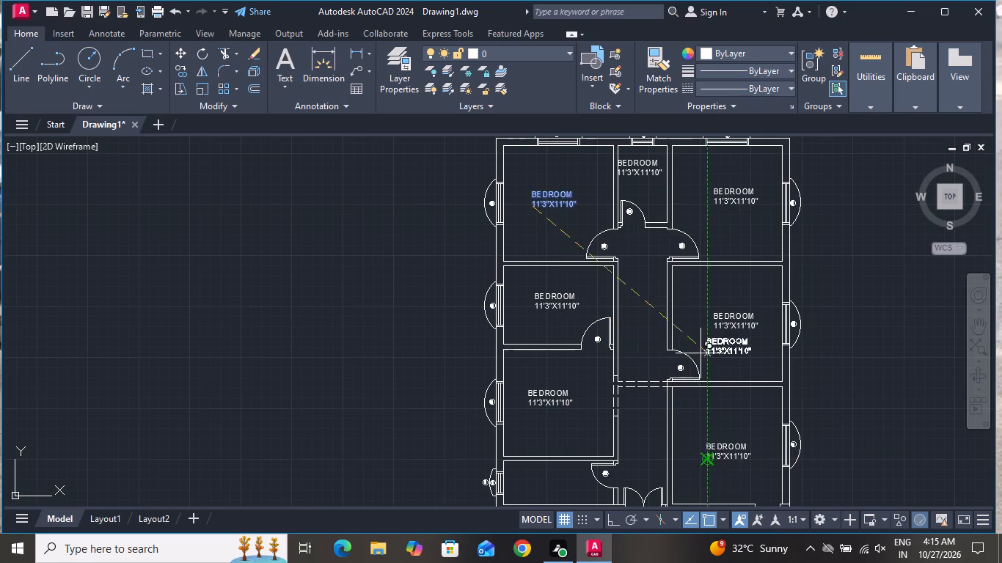
# Copy the label into the lower-left small room, the space below the double door and the lower-right small room, and end copying.
pyautogui.scroll(-2, 695, 296)
pyautogui.scroll(3, 670, 363)
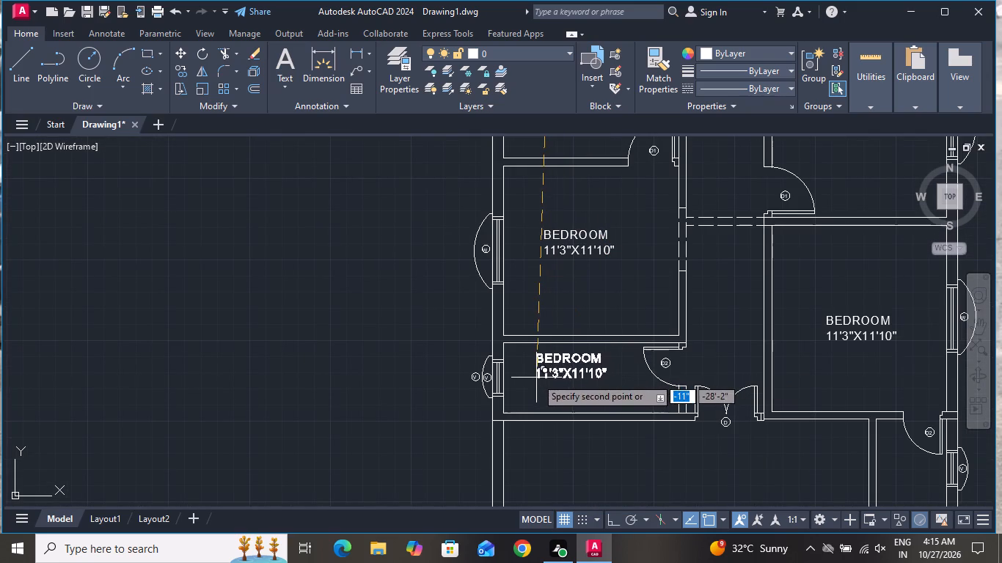
pyautogui.click(536, 378)
pyautogui.scroll(-2, 593, 386)
pyautogui.scroll(3, 652, 424)
pyautogui.click(653, 424)
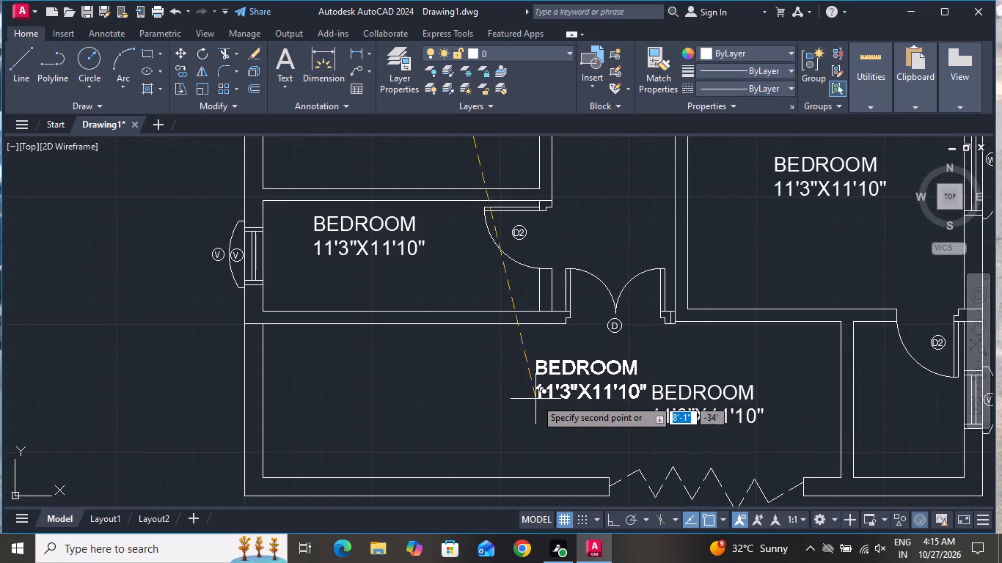
pyautogui.scroll(-1, 542, 371)
pyautogui.scroll(3, 714, 397)
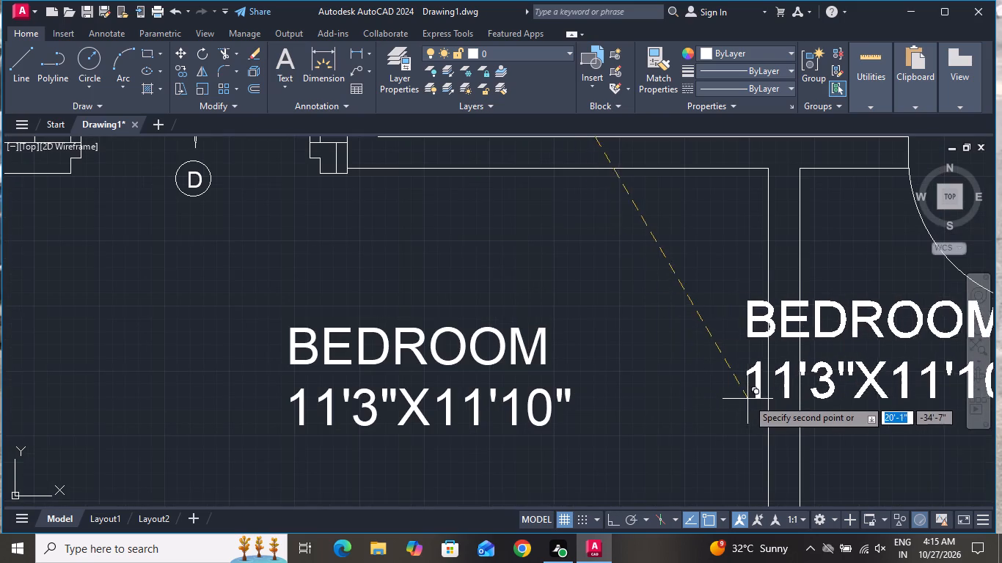
pyautogui.click(771, 413)
pyautogui.rightClick(611, 391)
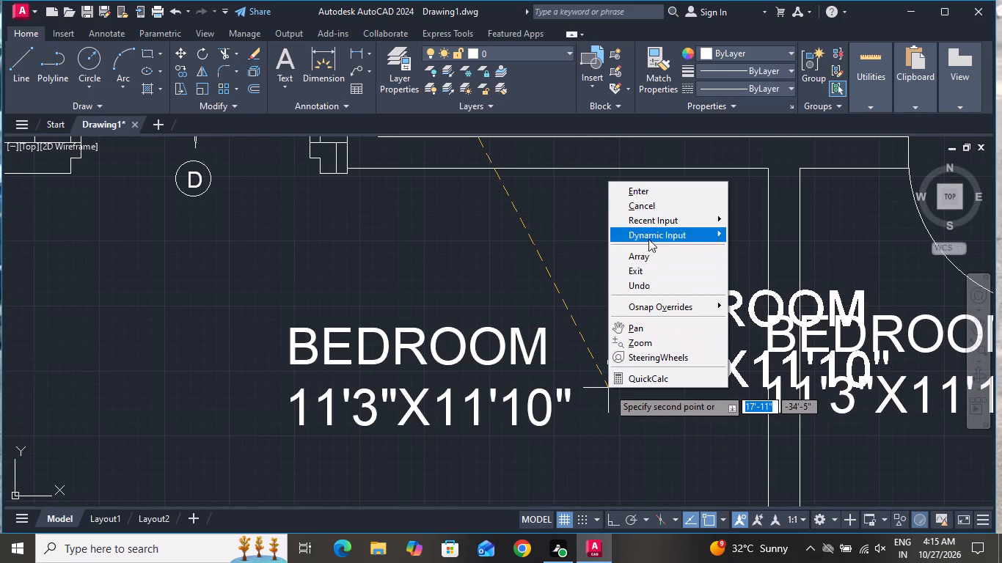
pyautogui.click(653, 204)
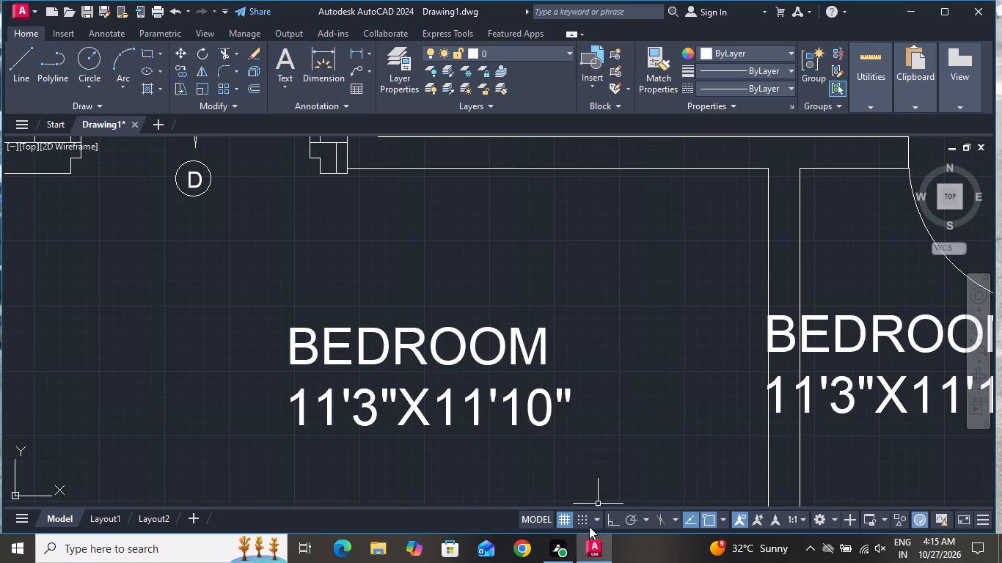
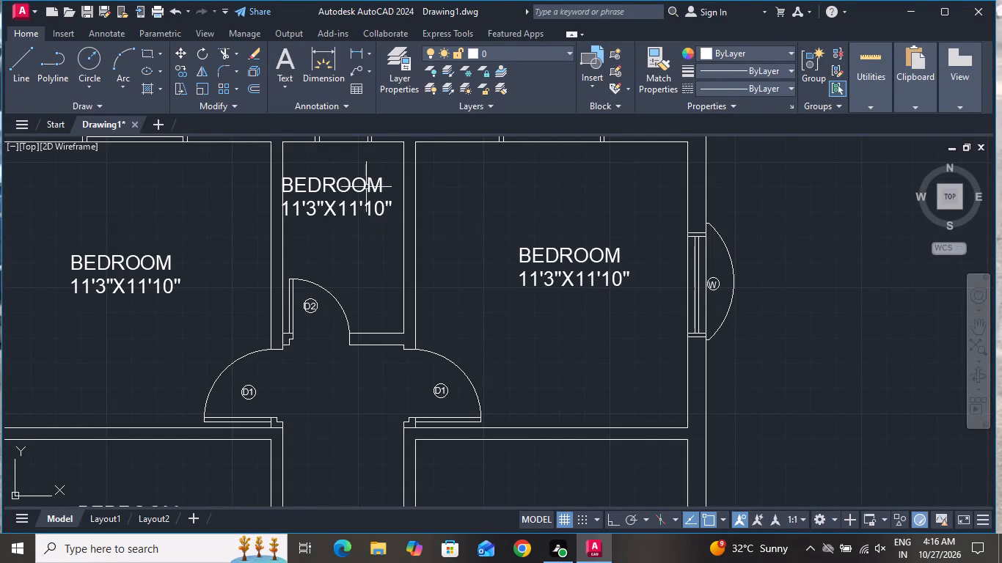
# Change the room name in the top-middle small room's label from "BEDROOM" to "TOILET".
pyautogui.scroll(2, 366, 181)
pyautogui.doubleClick(401, 180)
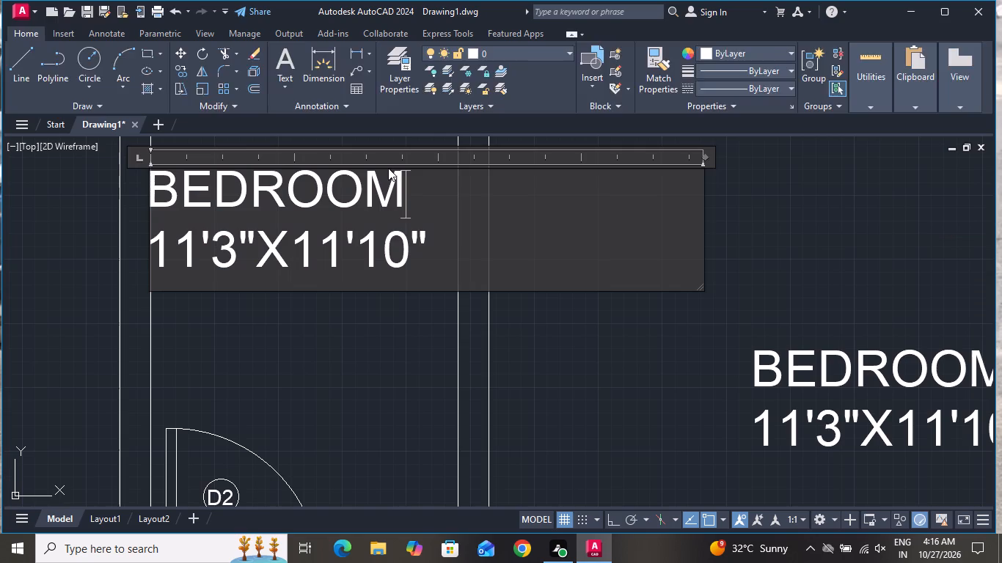
pyautogui.press('BackSpace')
pyautogui.press('BackSpace')
pyautogui.press('BackSpace')
pyautogui.press('BackSpace')
pyautogui.press('BackSpace')
pyautogui.press('BackSpace')
pyautogui.press('BackSpace')
pyautogui.press('BackSpace')
pyautogui.press('BackSpace')
pyautogui.press('BackSpace')
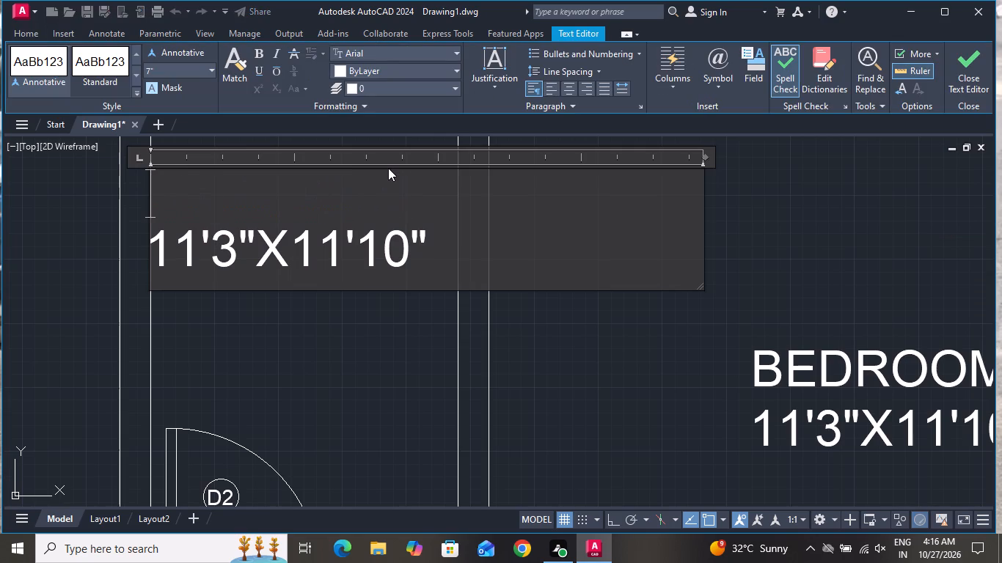
pyautogui.write('TOIL')
pyautogui.write('ET')
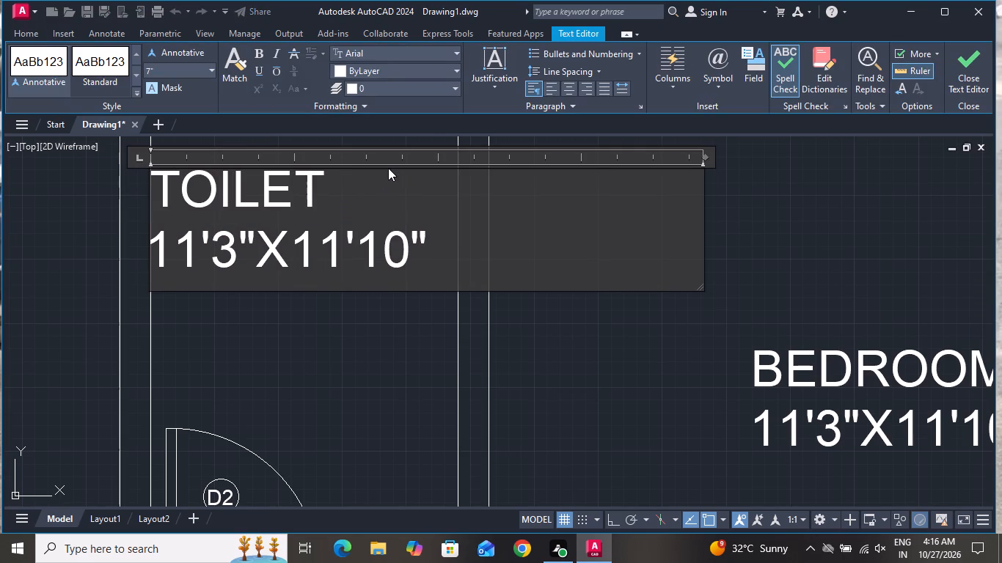
# Replace the dimension line of the "TOILET" label with 5'0"X7'11" and finish editing the text.
pyautogui.click(460, 249)
pyautogui.press('BackSpace')
pyautogui.press('BackSpace')
pyautogui.press('BackSpace')
pyautogui.press('BackSpace')
pyautogui.press('BackSpace')
pyautogui.press('BackSpace')
pyautogui.press('BackSpace')
pyautogui.press('BackSpace')
pyautogui.press('BackSpace')
pyautogui.press('BackSpace')
pyautogui.press('BackSpace')
pyautogui.press('BackSpace')
pyautogui.press('BackSpace')
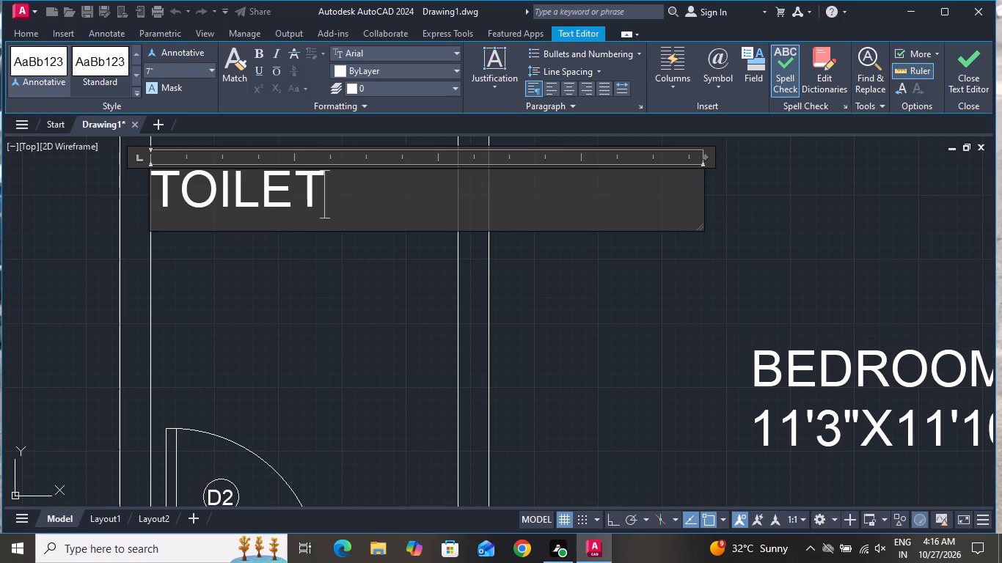
pyautogui.press('Return')
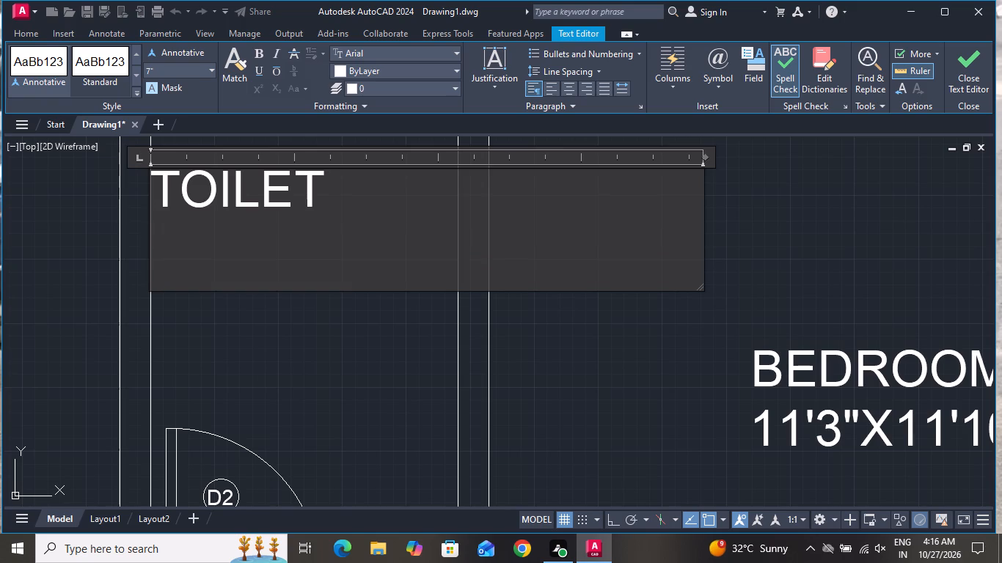
pyautogui.press('5')
pyautogui.write('\'0"X')
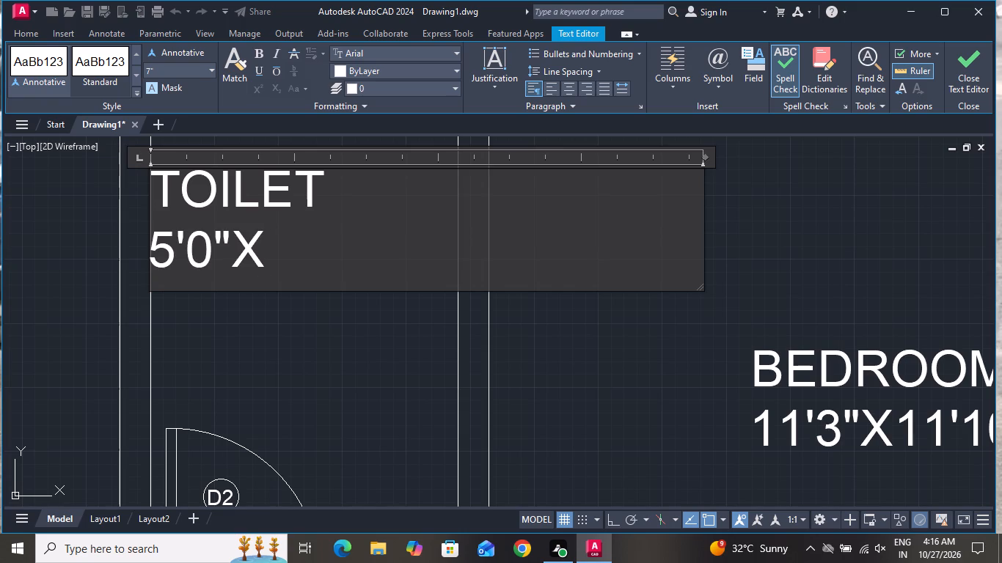
pyautogui.write("7'")
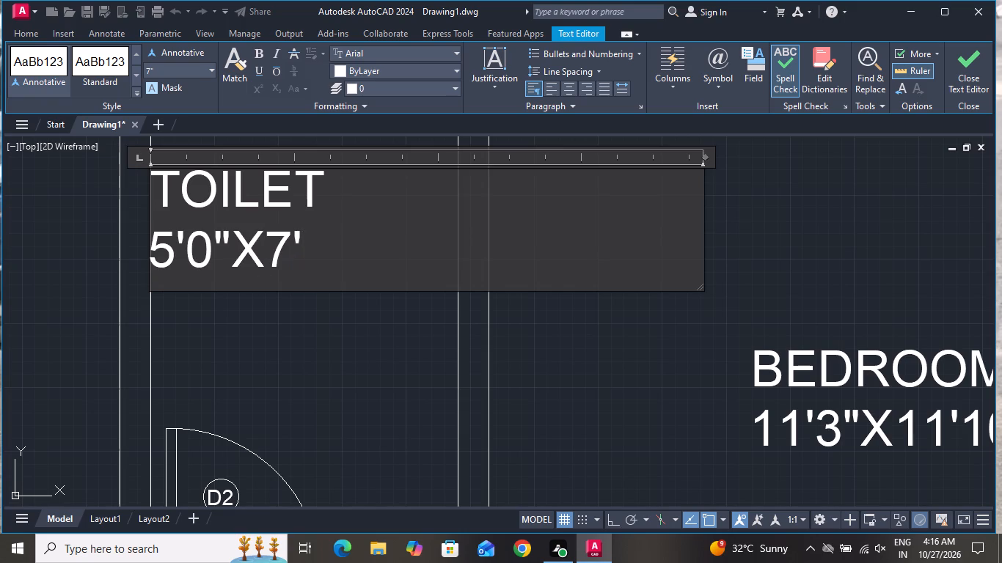
pyautogui.write('11')
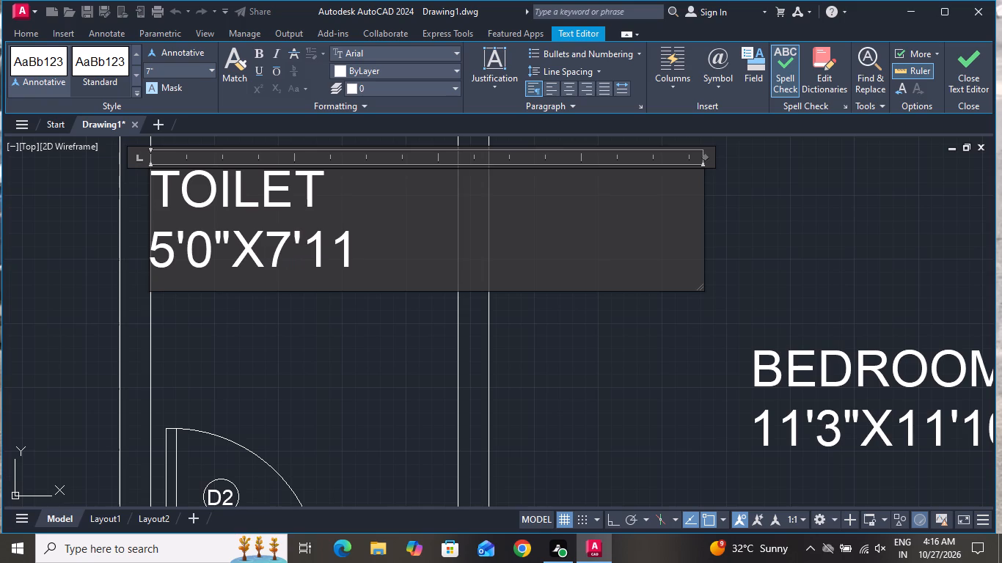
pyautogui.hotkey('shift', '"')
pyautogui.click(359, 339)
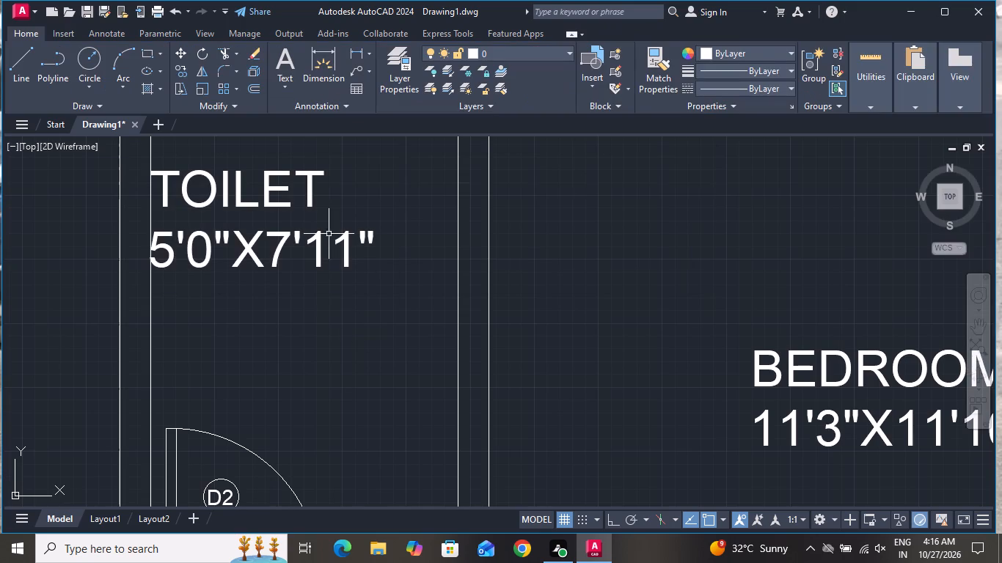
# Move the "TOILET" label slightly down and away from the wall, toward the middle of the small room.
pyautogui.click(328, 229)
pyautogui.click(286, 236)
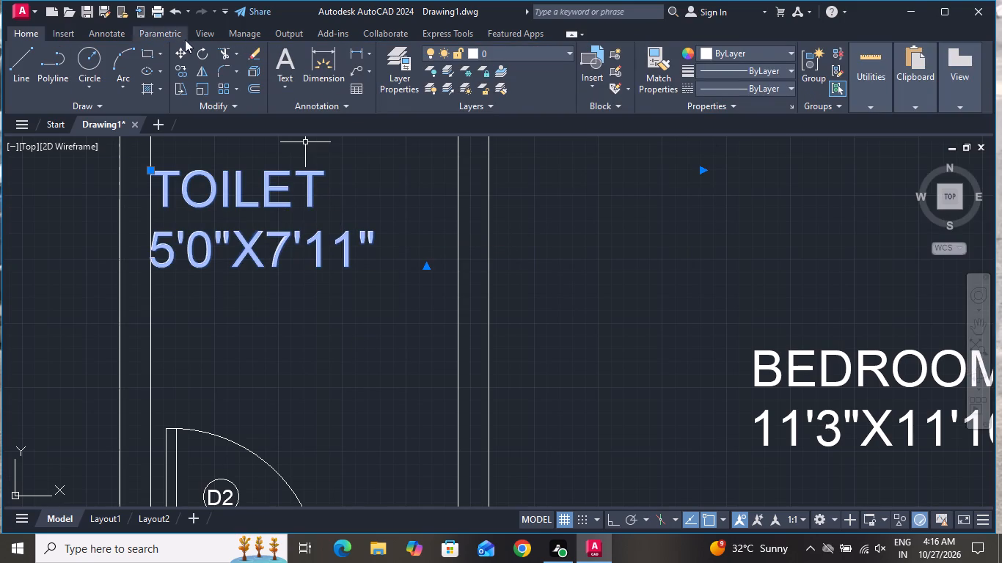
pyautogui.click(180, 52)
pyautogui.click(257, 253)
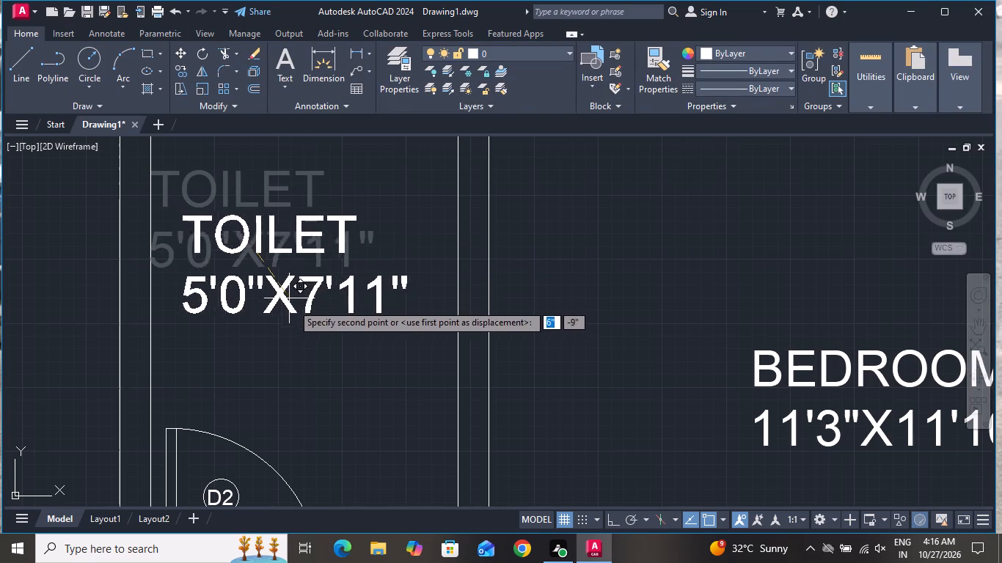
pyautogui.click(301, 317)
# Rename the "BEDROOM" label in the left-hand room directly below the top-left bedroom as "KITCHEN".
pyautogui.scroll(-3, 462, 303)
pyautogui.scroll(-3, 522, 285)
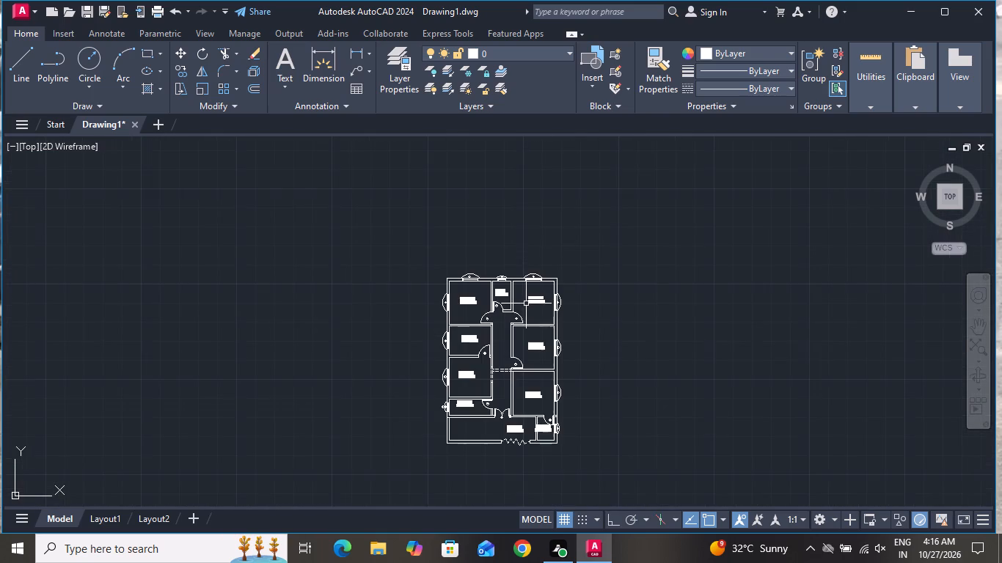
pyautogui.scroll(4, 483, 356)
pyautogui.doubleClick(423, 243)
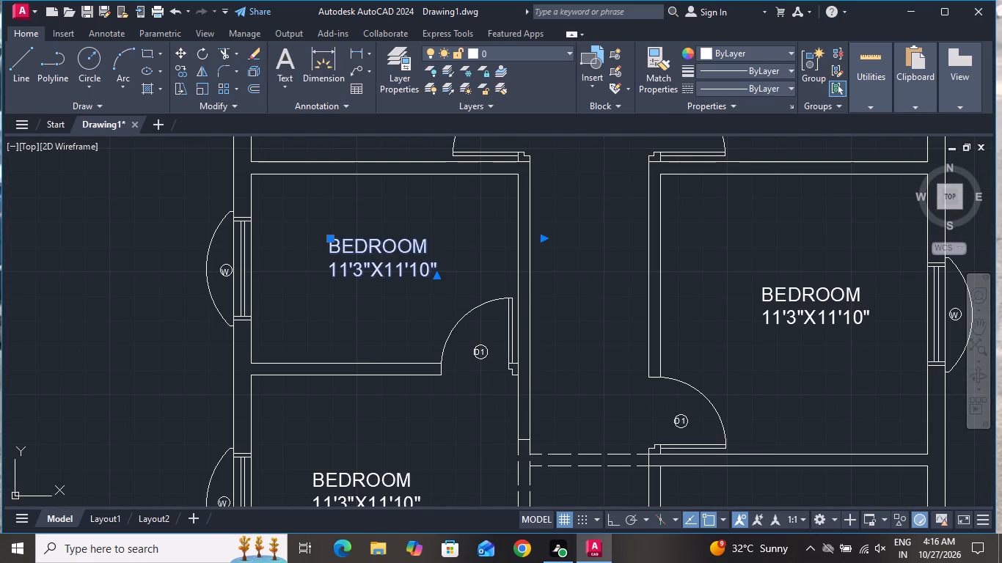
pyautogui.press('BackSpace')
pyautogui.press('BackSpace')
pyautogui.press('BackSpace')
pyautogui.press('BackSpace')
pyautogui.press('BackSpace')
pyautogui.press('BackSpace')
pyautogui.press('BackSpace')
pyautogui.press('BackSpace')
pyautogui.press('BackSpace')
pyautogui.press('BackSpace')
pyautogui.press('BackSpace')
pyautogui.press('BackSpace')
pyautogui.press('BackSpace')
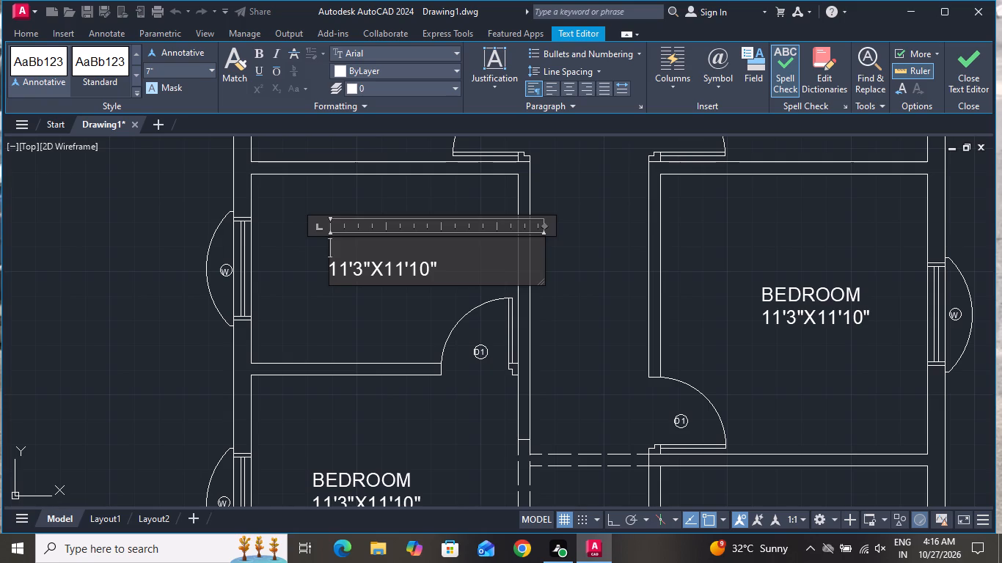
pyautogui.write('KI')
pyautogui.write('TCHE')
pyautogui.press('n')
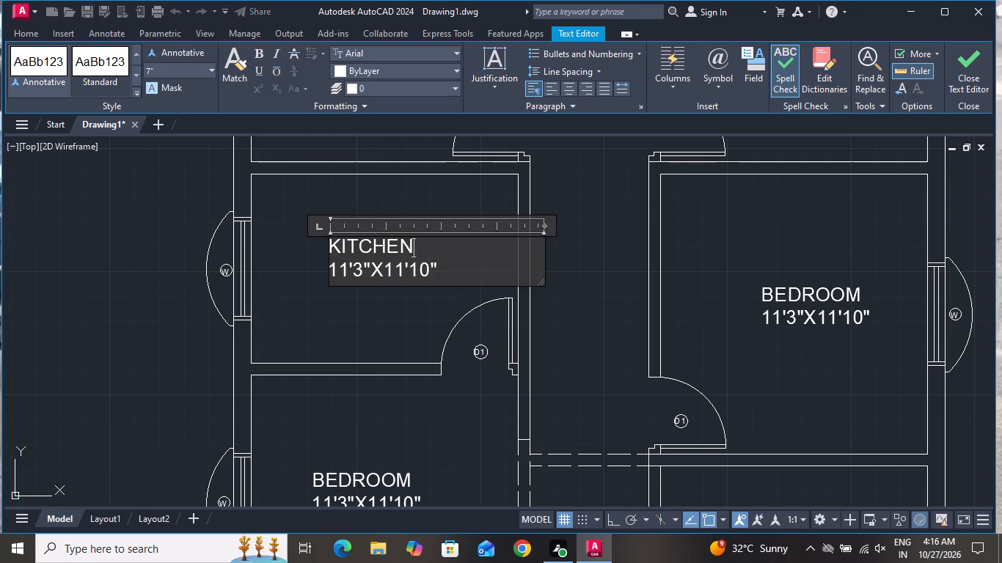
# Replace the dimension line of the "KITCHEN" label with 11'3"X8'0" and finish editing the text.
pyautogui.click(451, 281)
pyautogui.press('BackSpace')
pyautogui.press('BackSpace')
pyautogui.press('BackSpace')
pyautogui.press('BackSpace')
pyautogui.press('BackSpace')
pyautogui.press('BackSpace')
pyautogui.press('BackSpace')
pyautogui.press('BackSpace')
pyautogui.press('BackSpace')
pyautogui.press('BackSpace')
pyautogui.press('BackSpace')
pyautogui.press('BackSpace')
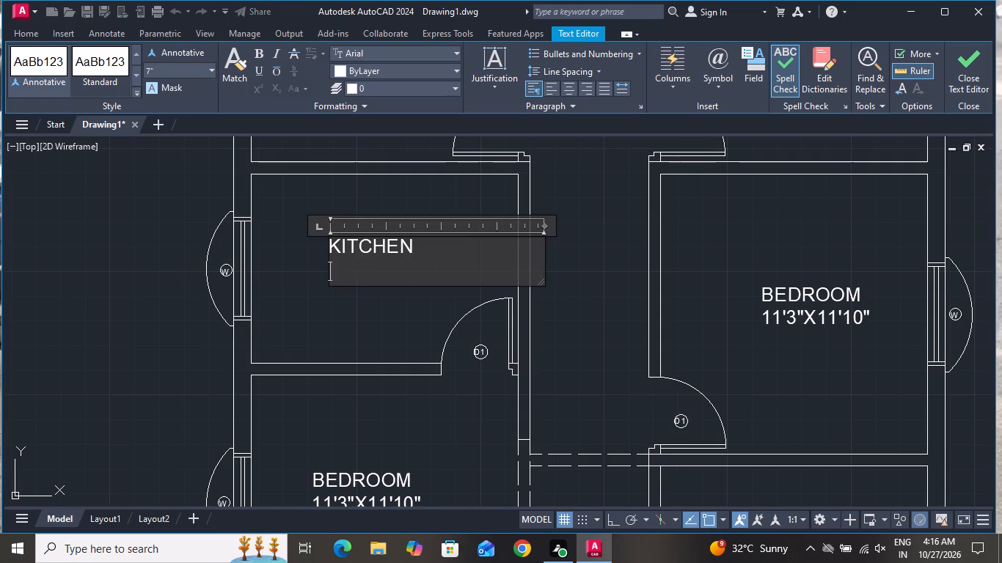
pyautogui.write('11')
pyautogui.press("'")
pyautogui.press('3')
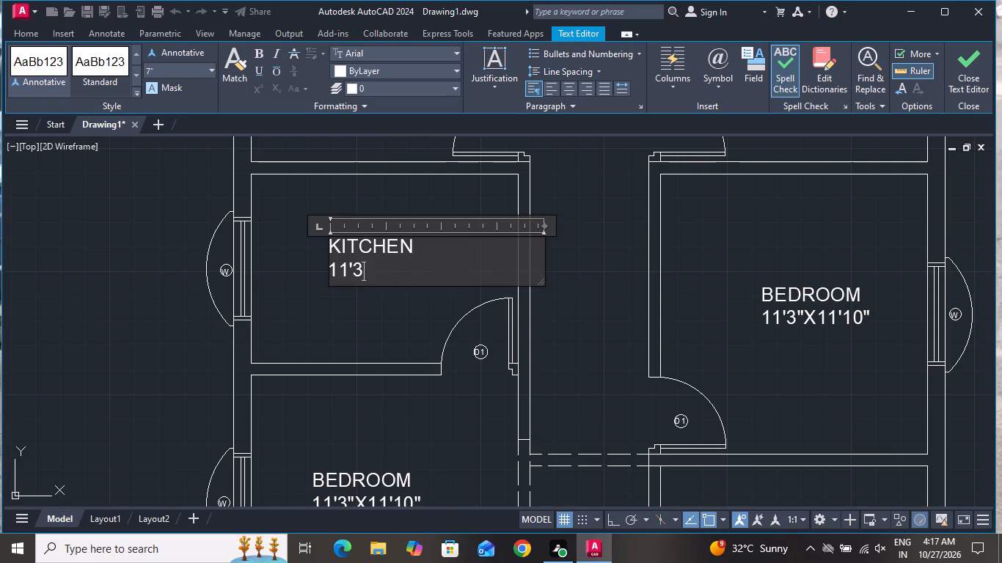
pyautogui.hotkey('shift', '"')
pyautogui.press('x')
pyautogui.write("8'0")
pyautogui.hotkey('shift', '"')
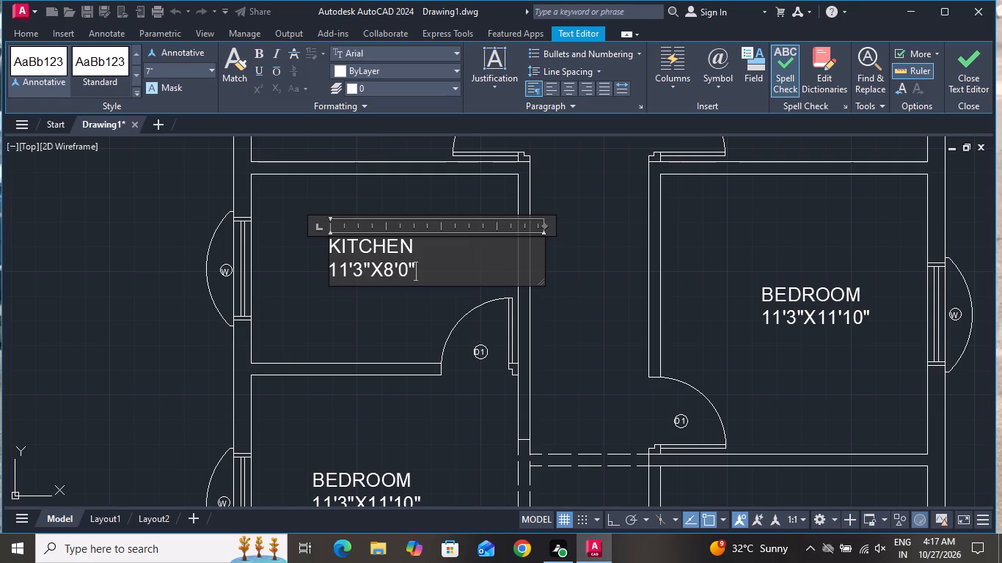
pyautogui.click(379, 328)
# Rename the "BEDROOM" label in the left-hand room directly below the kitchen as "DINING".
pyautogui.scroll(-3, 371, 328)
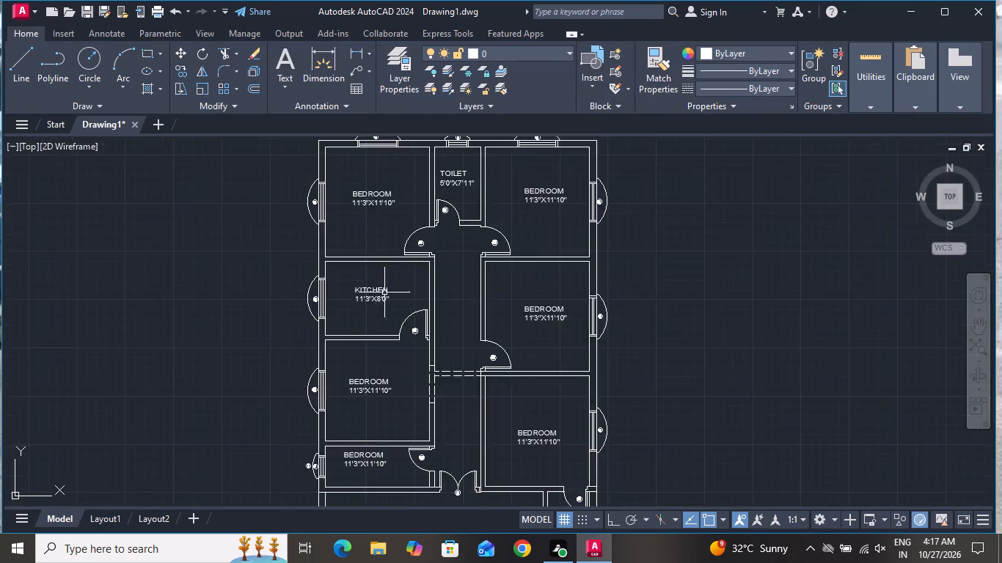
pyautogui.scroll(3, 367, 355)
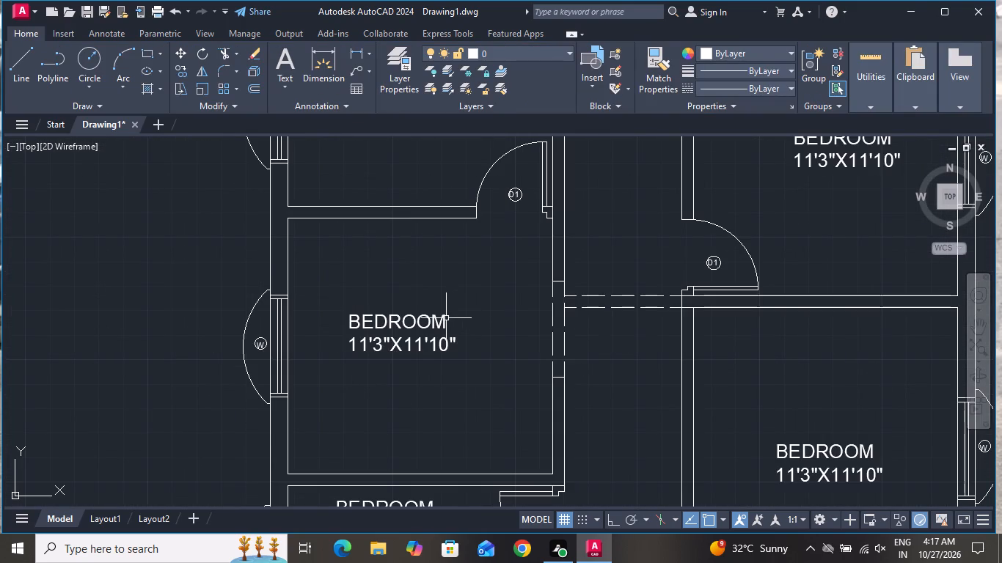
pyautogui.doubleClick(445, 318)
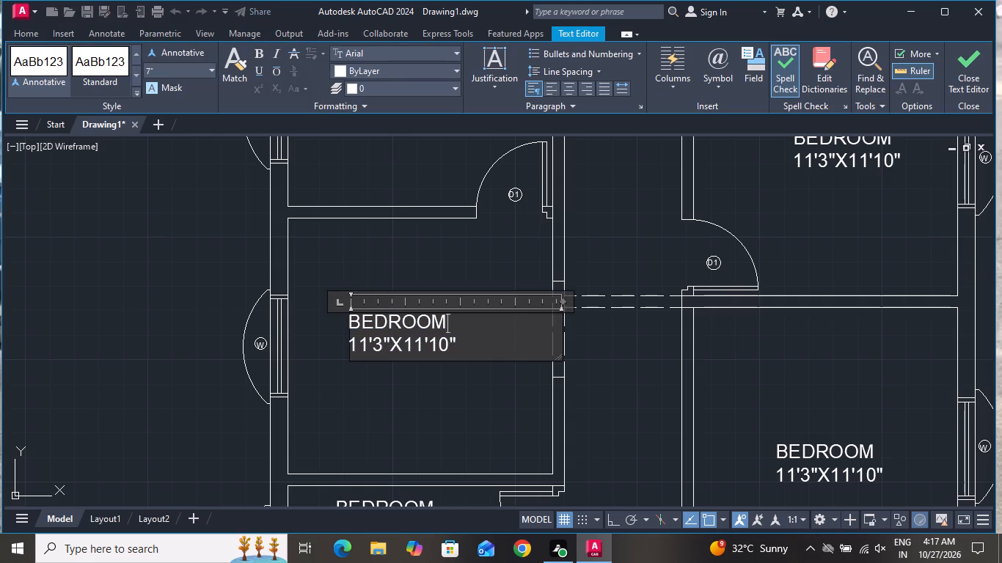
pyautogui.press('BackSpace')
pyautogui.press('BackSpace')
pyautogui.press('BackSpace')
pyautogui.press('BackSpace')
pyautogui.press('BackSpace')
pyautogui.press('BackSpace')
pyautogui.press('BackSpace')
pyautogui.press('BackSpace')
pyautogui.press('BackSpace')
pyautogui.press('BackSpace')
pyautogui.press('BackSpace')
pyautogui.press('BackSpace')
pyautogui.press('BackSpace')
pyautogui.press('BackSpace')
pyautogui.press('g')
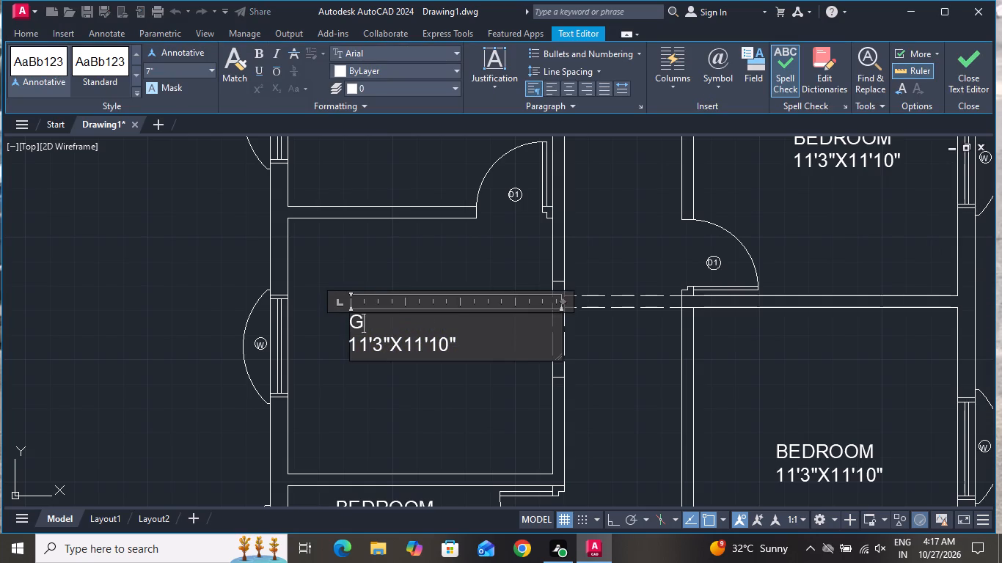
pyautogui.press('BackSpace')
pyautogui.write('DINING')
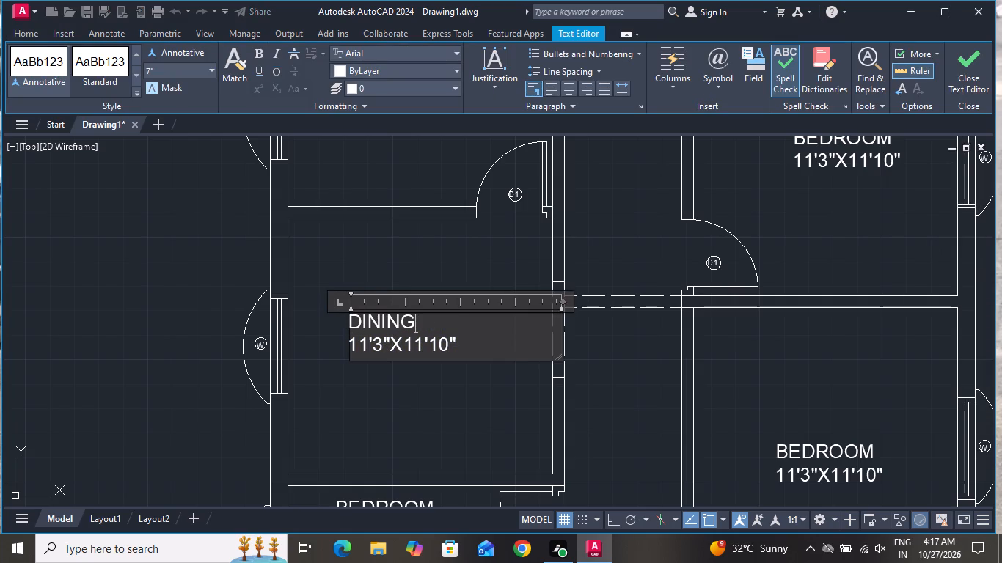
# Replace the dimension line of the "DINING" label with 11'3"X10'11".
pyautogui.click(483, 353)
pyautogui.press('BackSpace')
pyautogui.press('BackSpace')
pyautogui.press('BackSpace')
pyautogui.press('BackSpace')
pyautogui.press('BackSpace')
pyautogui.press('BackSpace')
pyautogui.press('BackSpace')
pyautogui.press('BackSpace')
pyautogui.press('BackSpace')
pyautogui.press('BackSpace')
pyautogui.press('BackSpace')
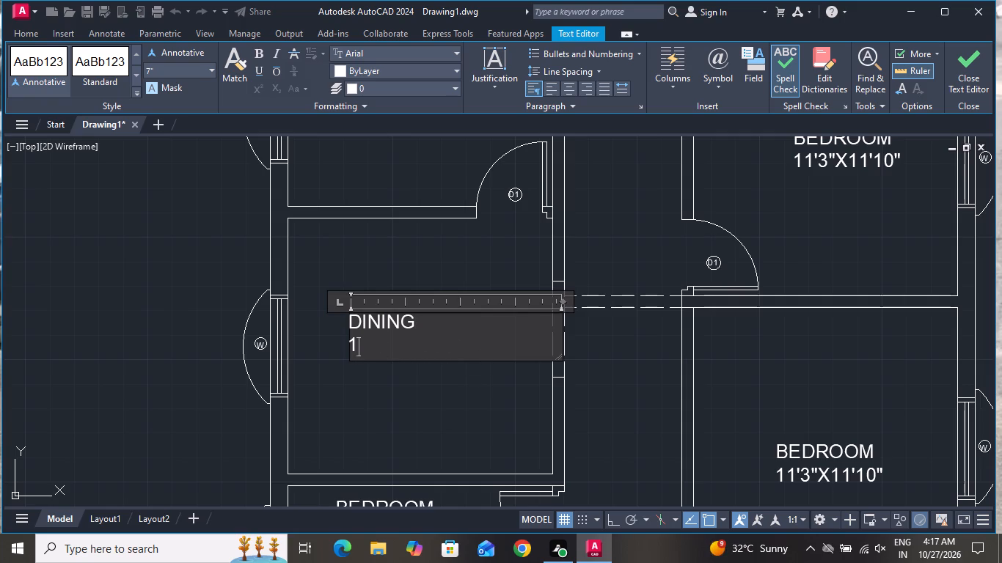
pyautogui.press('BackSpace')
pyautogui.write('11\'3"')
pyautogui.press('x')
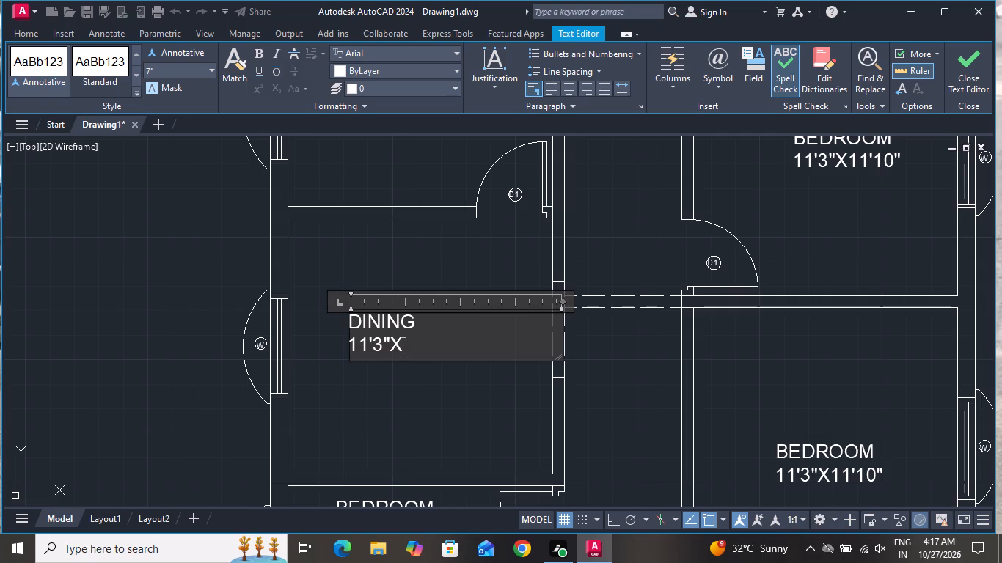
pyautogui.write('10')
pyautogui.write("'11")
pyautogui.hotkey('shift', '"')
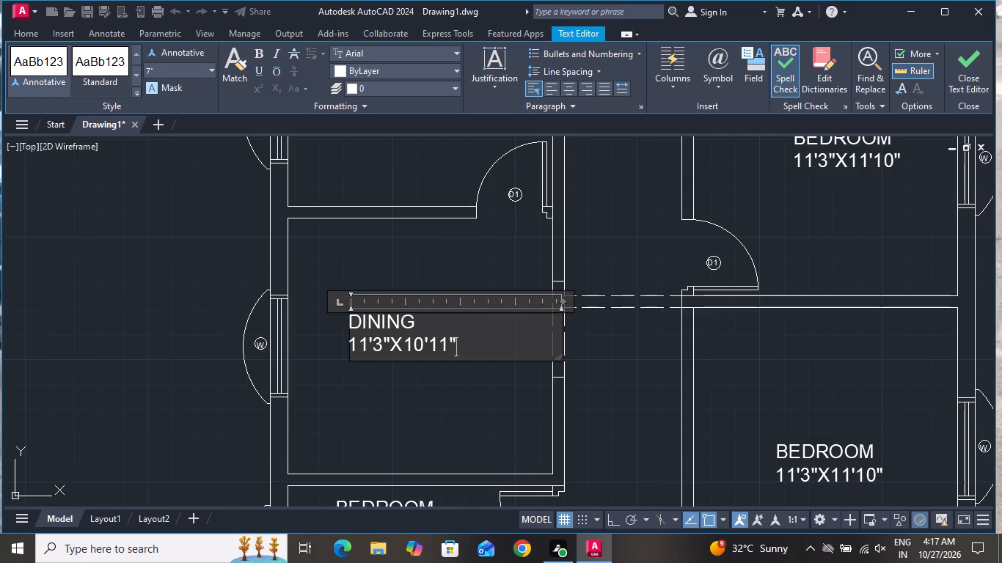
# Finish editing the text of the "DINING" label.
pyautogui.click(474, 257)
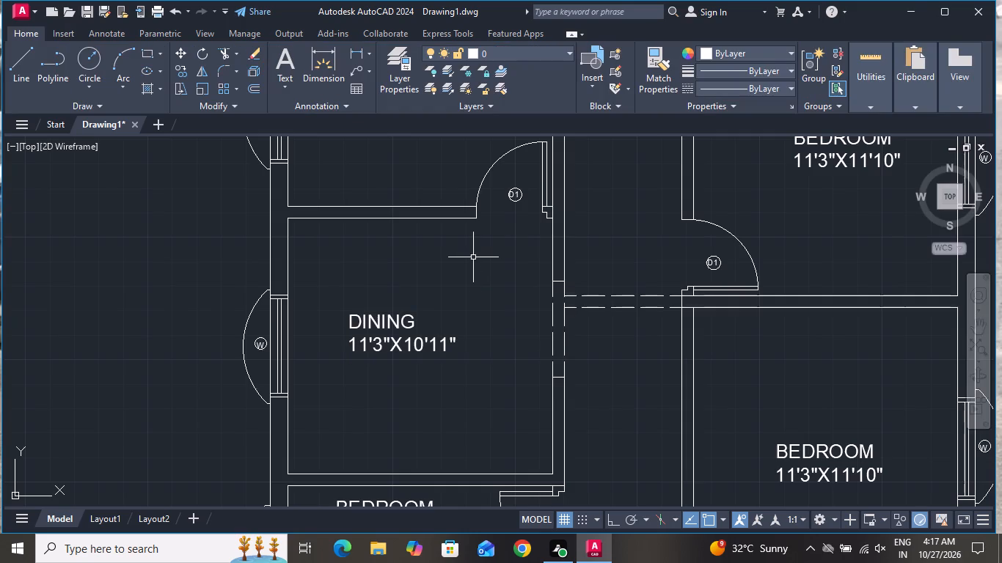
# Rename the "BEDROOM" label in the left-hand room directly below the dining room as "POOJA".
pyautogui.scroll(-3, 475, 265)
pyautogui.scroll(3, 472, 339)
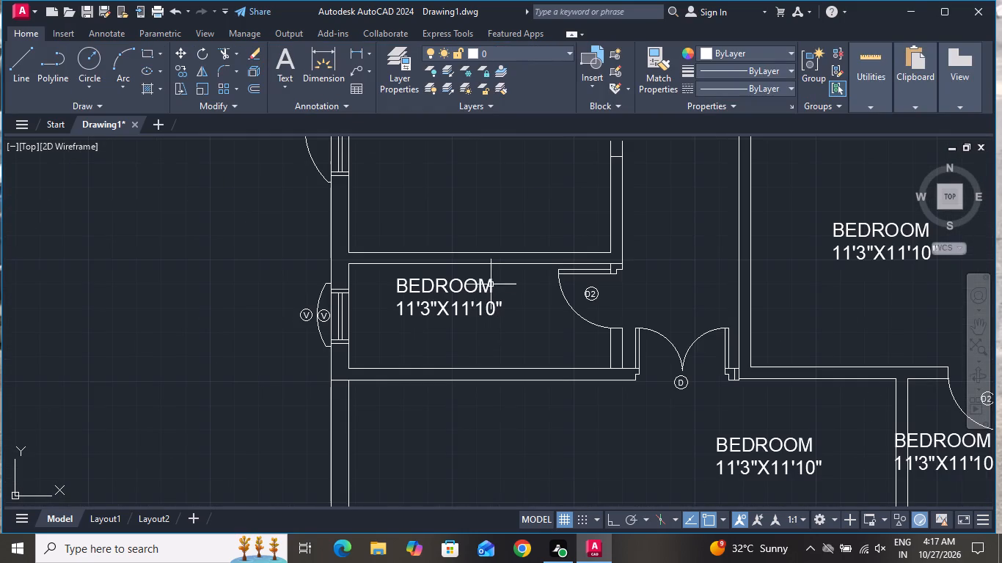
pyautogui.click(497, 279)
pyautogui.doubleClick(491, 284)
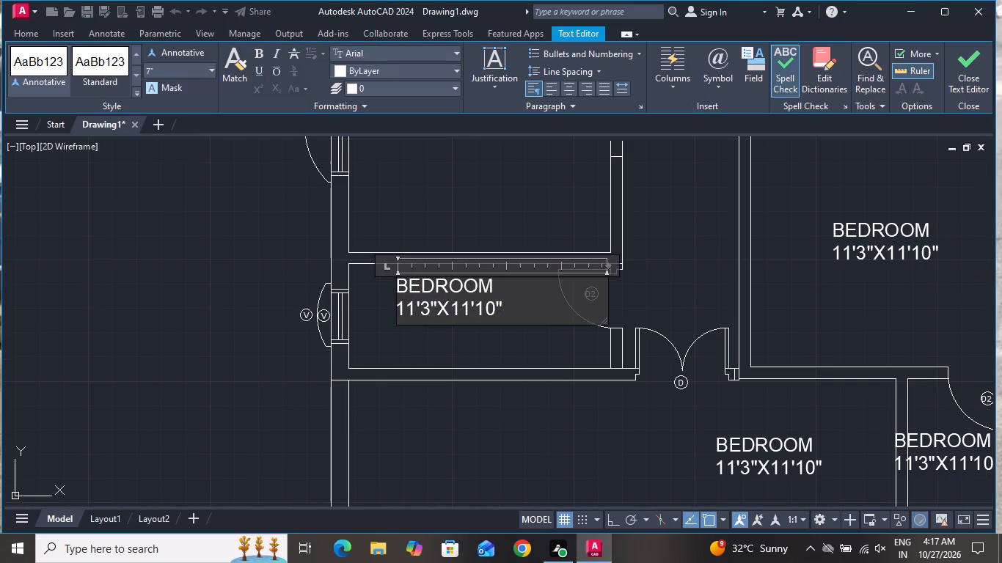
pyautogui.press('BackSpace')
pyautogui.press('BackSpace')
pyautogui.press('BackSpace')
pyautogui.press('BackSpace')
pyautogui.press('BackSpace')
pyautogui.press('BackSpace')
pyautogui.press('BackSpace')
pyautogui.press('BackSpace')
pyautogui.press('BackSpace')
pyautogui.press('BackSpace')
pyautogui.press('BackSpace')
pyautogui.press('BackSpace')
pyautogui.press('BackSpace')
pyautogui.press('BackSpace')
pyautogui.press('BackSpace')
pyautogui.press('BackSpace')
pyautogui.press('BackSpace')
pyautogui.press('BackSpace')
pyautogui.press('BackSpace')
pyautogui.press('BackSpace')
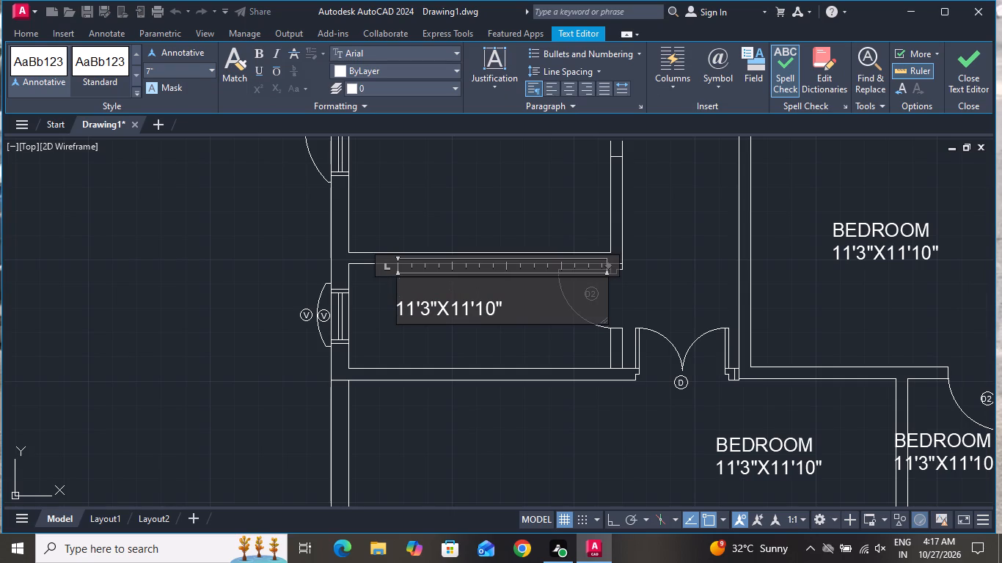
pyautogui.write('POO')
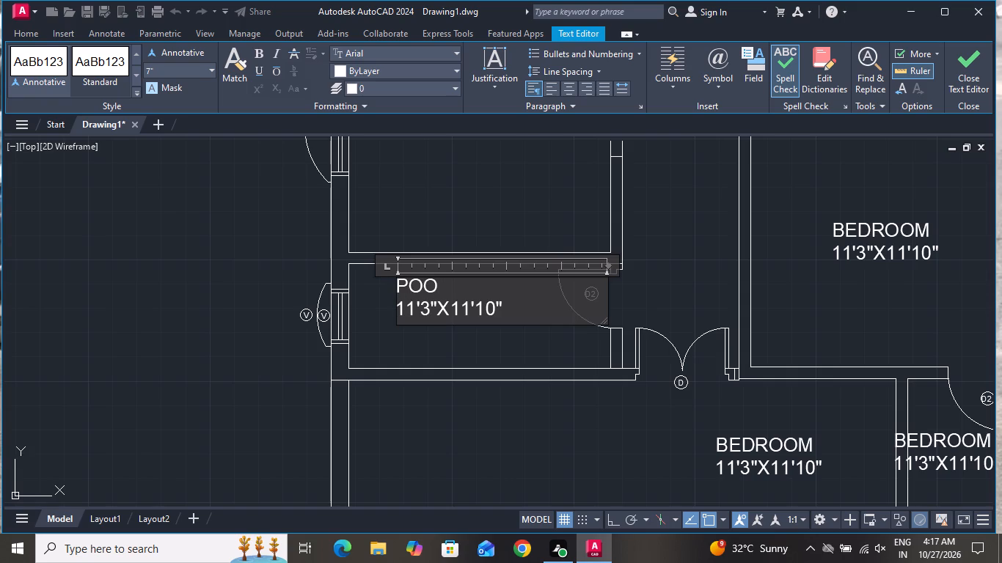
pyautogui.write('JA')
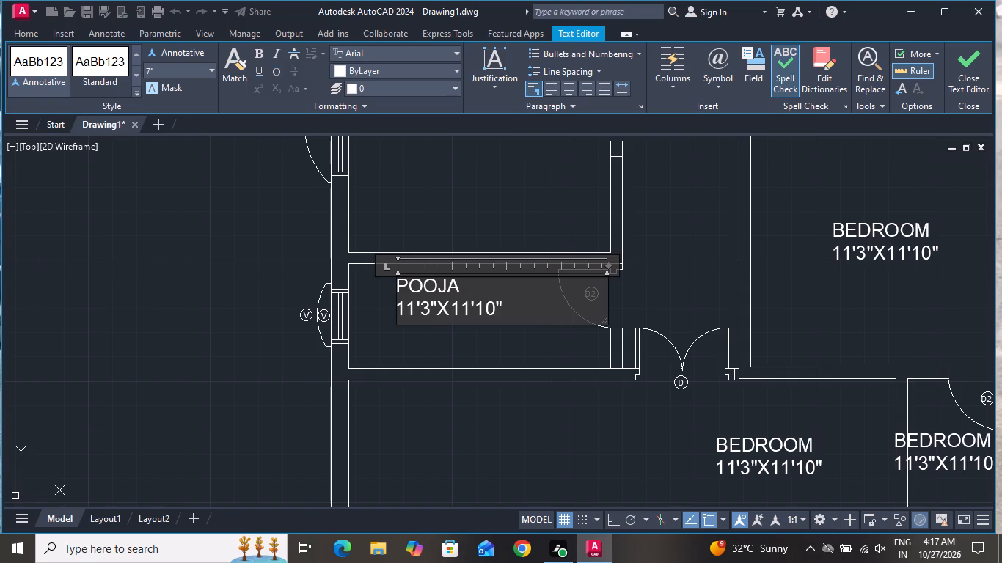
# Replace the dimension line of the "POOJA" label with 11'3"X4'6" and finish editing the text.
pyautogui.click(509, 311)
pyautogui.press('BackSpace')
pyautogui.press('BackSpace')
pyautogui.press('BackSpace')
pyautogui.press('BackSpace')
pyautogui.press('BackSpace')
pyautogui.press('BackSpace')
pyautogui.press('BackSpace')
pyautogui.press('BackSpace')
pyautogui.press('BackSpace')
pyautogui.press('BackSpace')
pyautogui.press('BackSpace')
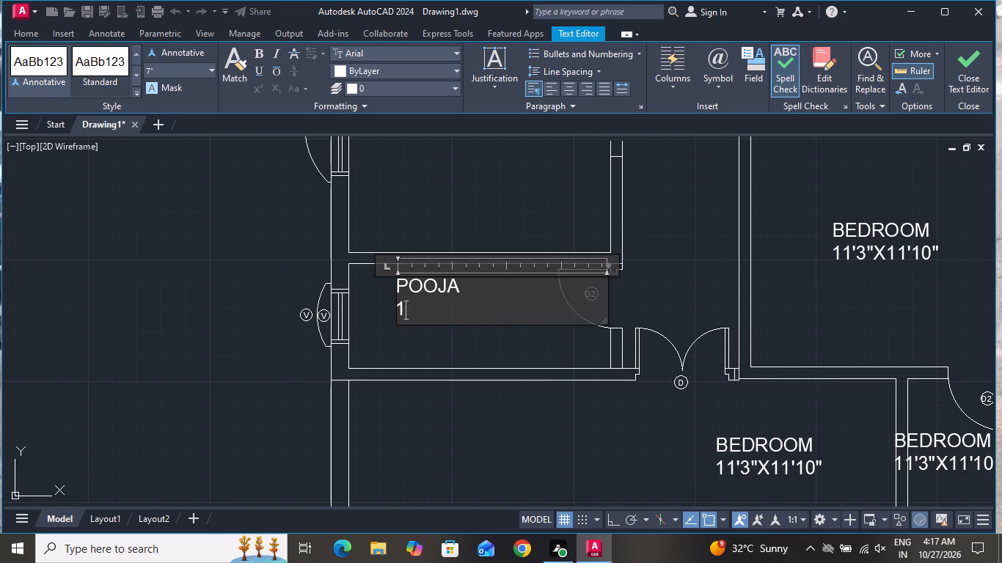
pyautogui.write("1'3")
pyautogui.write('"X')
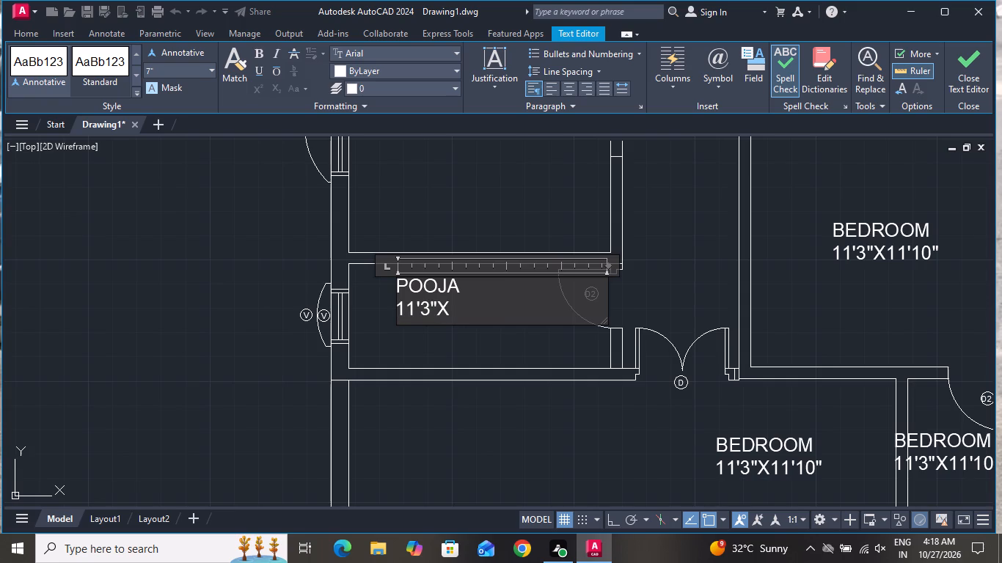
pyautogui.write('4\'6"')
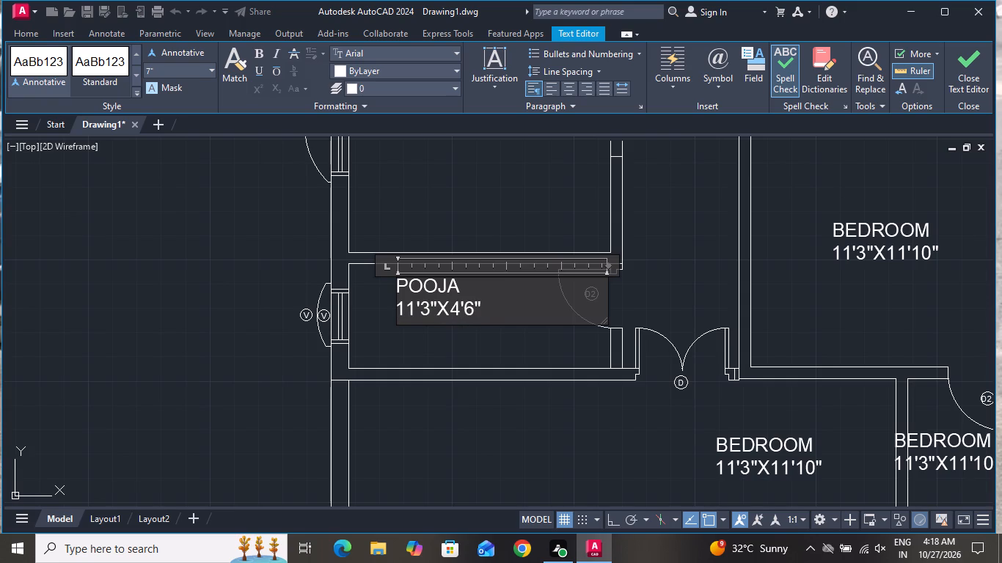
pyautogui.click(491, 218)
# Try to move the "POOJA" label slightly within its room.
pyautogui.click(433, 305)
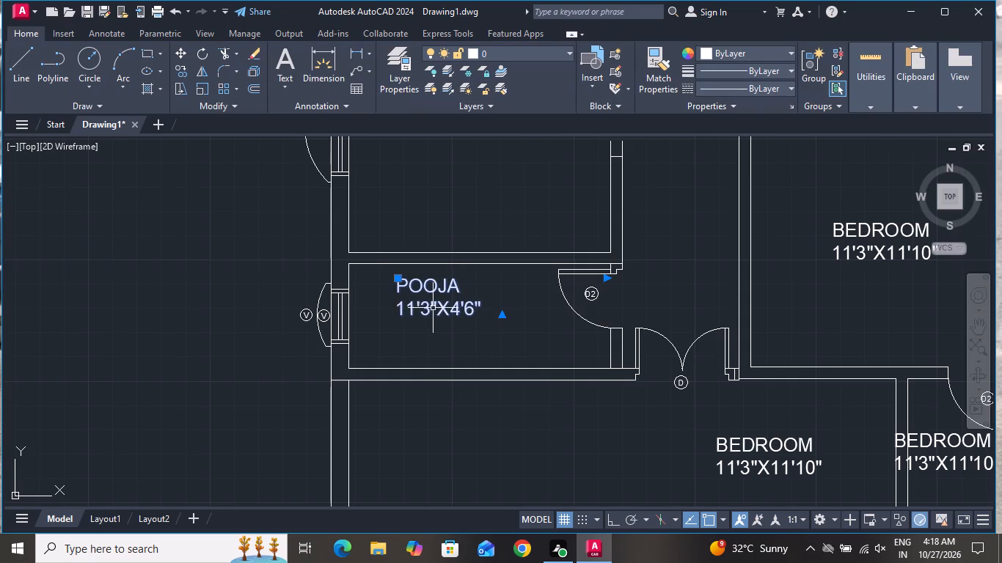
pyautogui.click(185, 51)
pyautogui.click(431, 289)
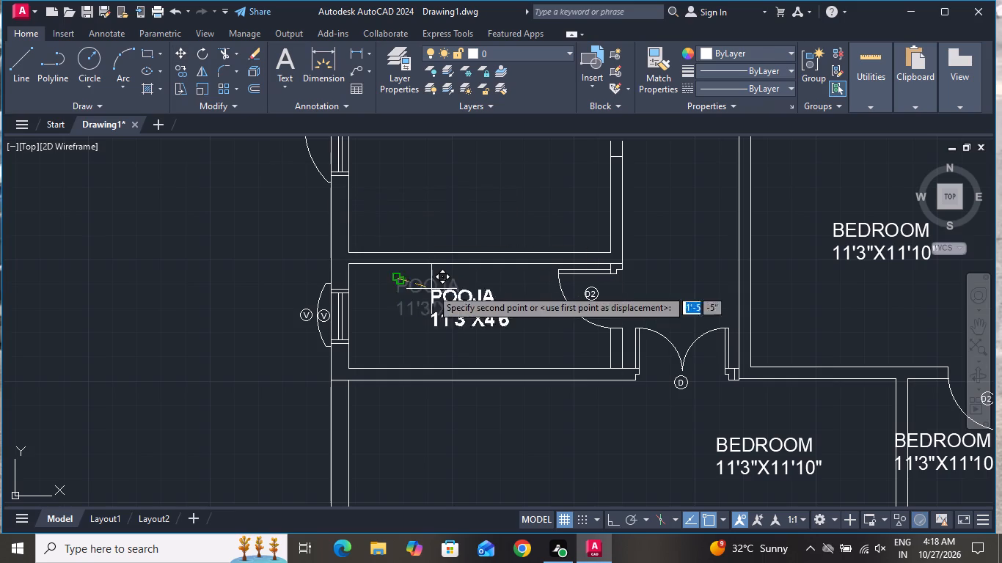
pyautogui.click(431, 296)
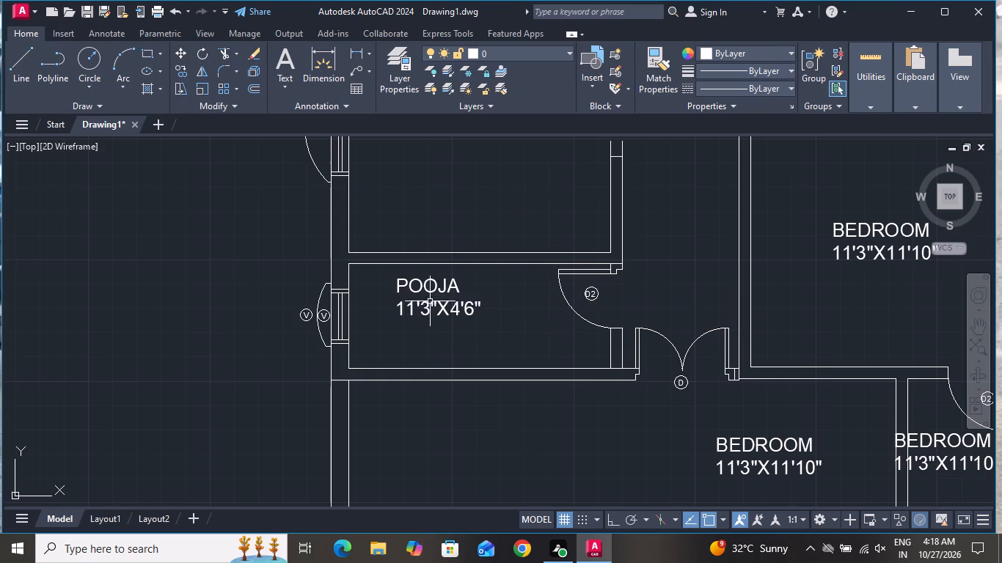
# Rename the "BEDROOM" label in the lowest large right-hand room, above the small corner room, as "DRAWING".
pyautogui.scroll(-3, 409, 318)
pyautogui.scroll(2, 559, 317)
pyautogui.scroll(3, 494, 271)
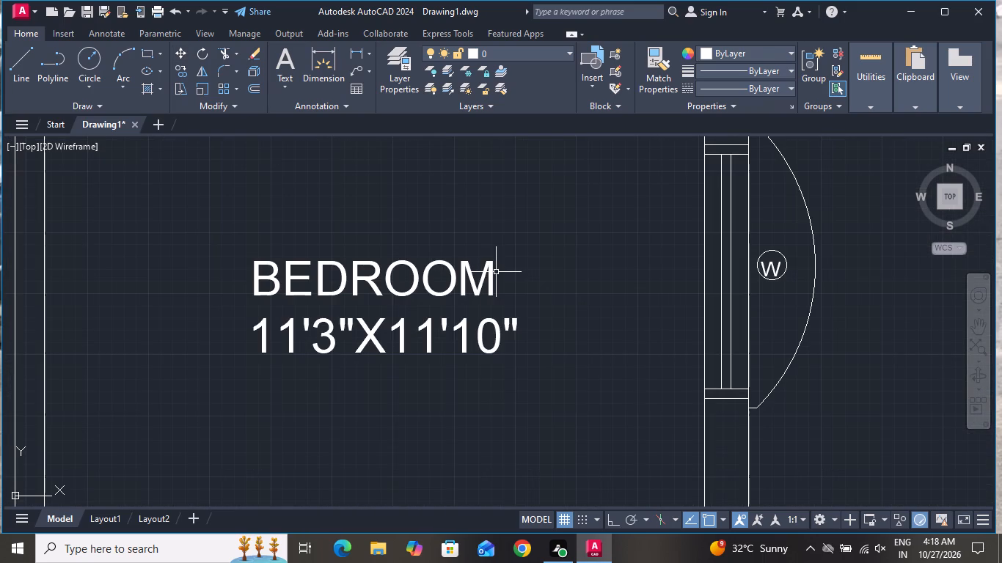
pyautogui.doubleClick(491, 276)
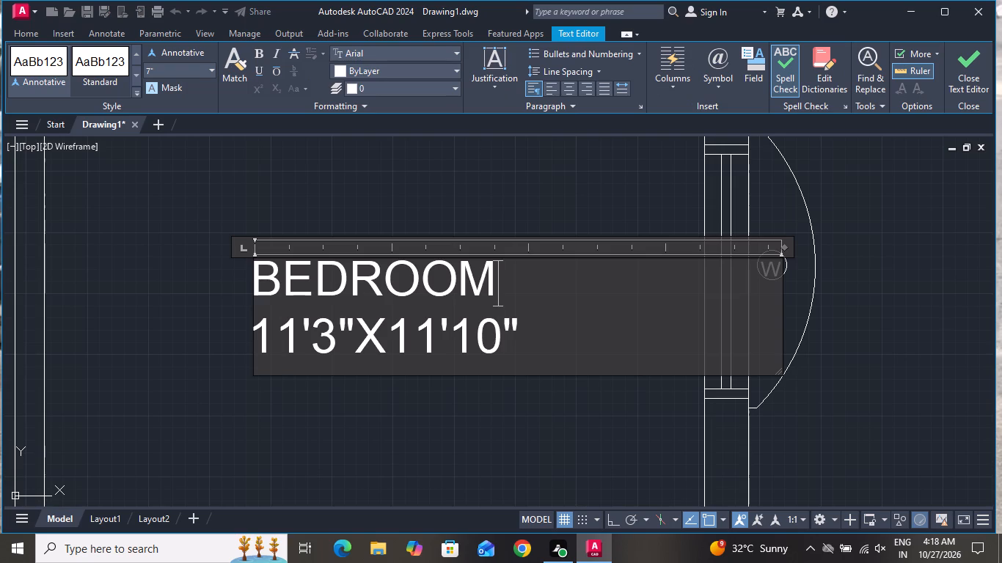
pyautogui.press('BackSpace')
pyautogui.press('BackSpace')
pyautogui.press('BackSpace')
pyautogui.press('BackSpace')
pyautogui.press('BackSpace')
pyautogui.press('BackSpace')
pyautogui.press('BackSpace')
pyautogui.press('BackSpace')
pyautogui.press('BackSpace')
pyautogui.press('BackSpace')
pyautogui.press('BackSpace')
pyautogui.press('BackSpace')
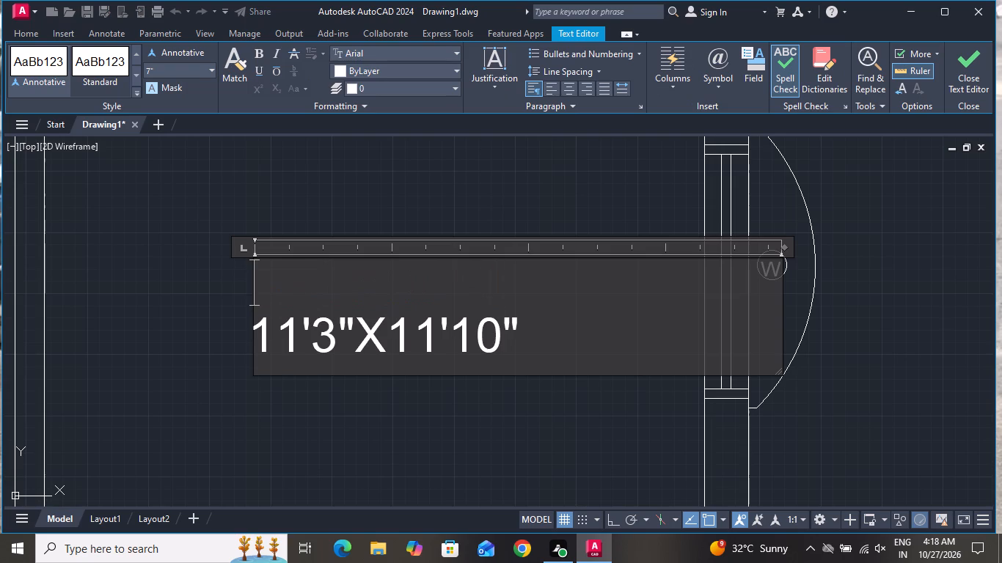
pyautogui.press('d')
pyautogui.write('RAWING')
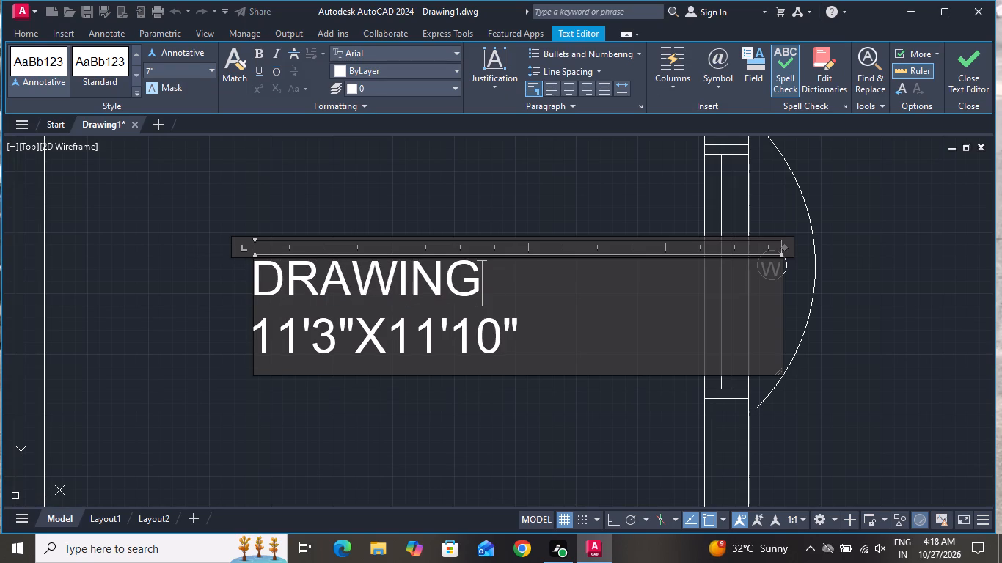
# Replace the dimension line of the "DRAWING" label with 16'8"X12'0" and finish editing the text.
pyautogui.click(543, 328)
pyautogui.press('BackSpace')
pyautogui.press('BackSpace')
pyautogui.press('BackSpace')
pyautogui.press('BackSpace')
pyautogui.press('BackSpace')
pyautogui.press('BackSpace')
pyautogui.press('BackSpace')
pyautogui.press('BackSpace')
pyautogui.press('BackSpace')
pyautogui.press('BackSpace')
pyautogui.press('BackSpace')
pyautogui.press('BackSpace')
pyautogui.press('BackSpace')
pyautogui.press('Return')
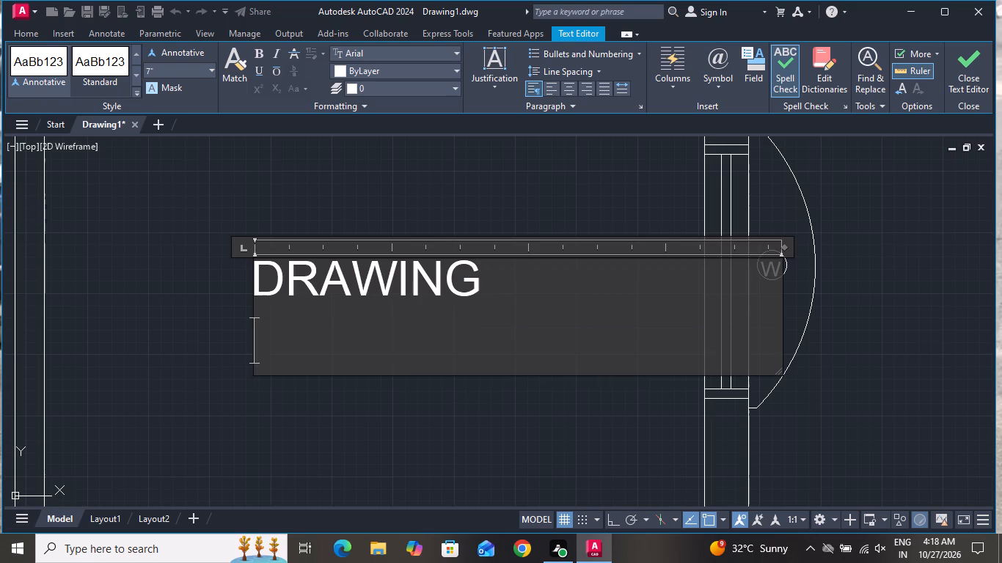
pyautogui.press('1')
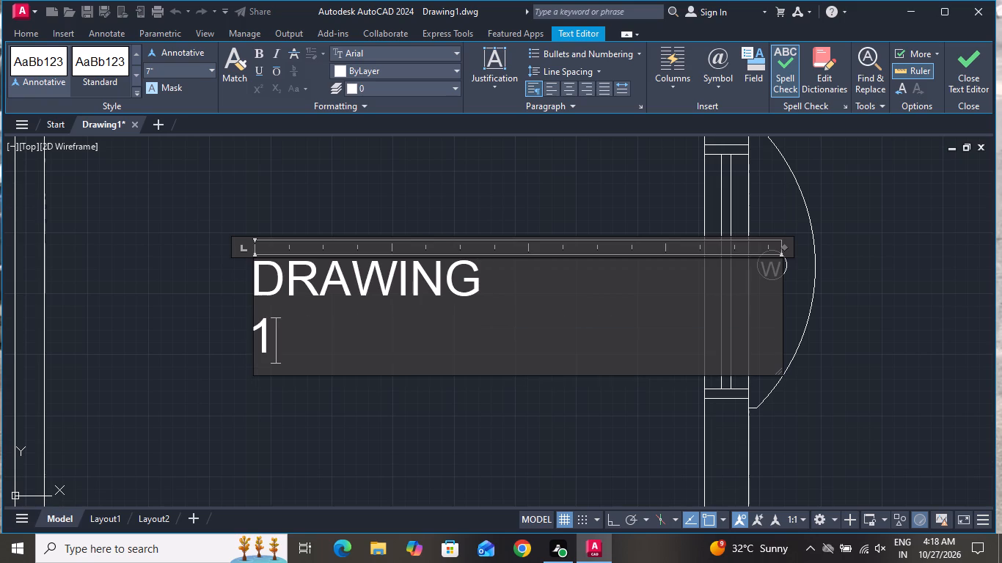
pyautogui.write("6'")
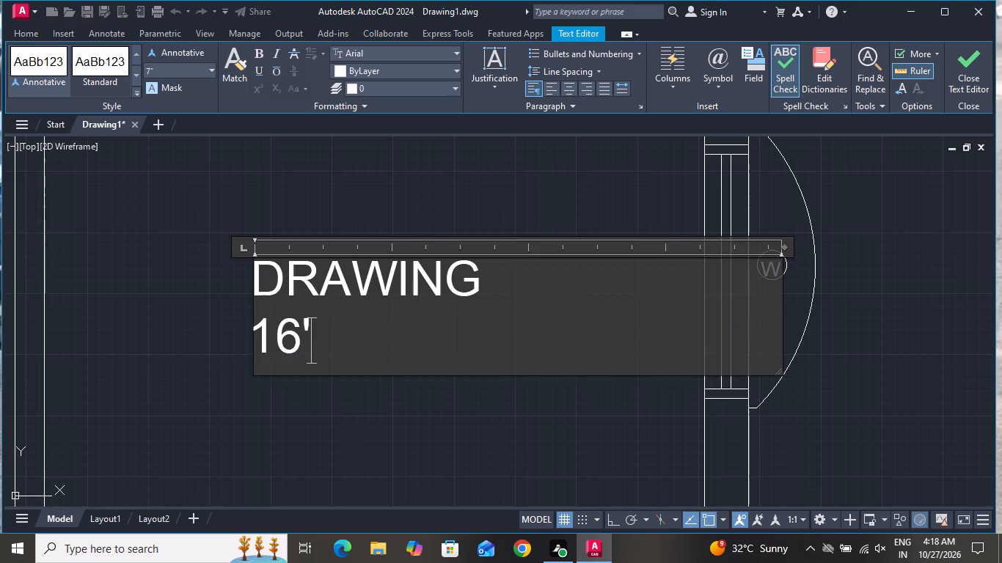
pyautogui.press('8')
pyautogui.hotkey('shift', '"')
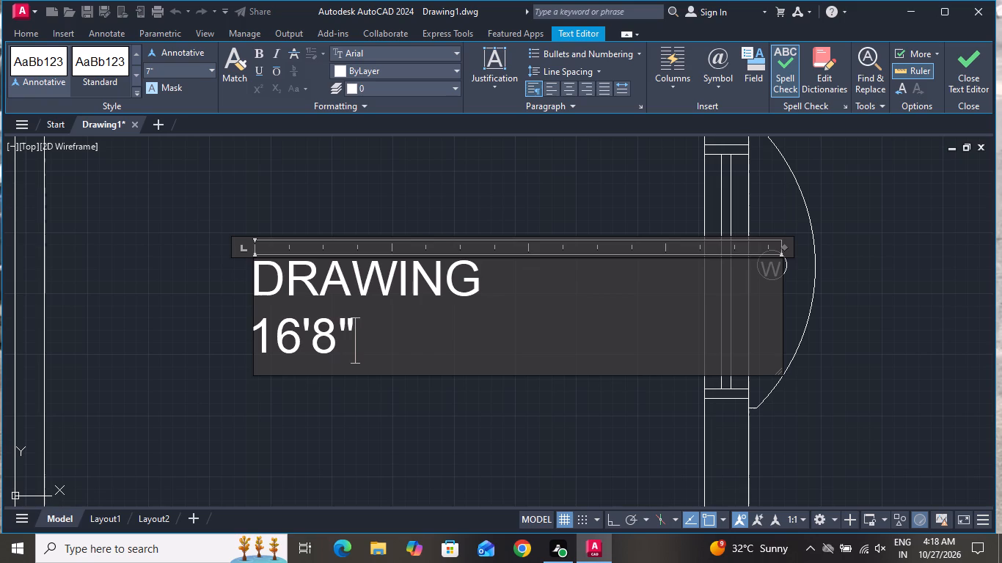
pyautogui.press('x')
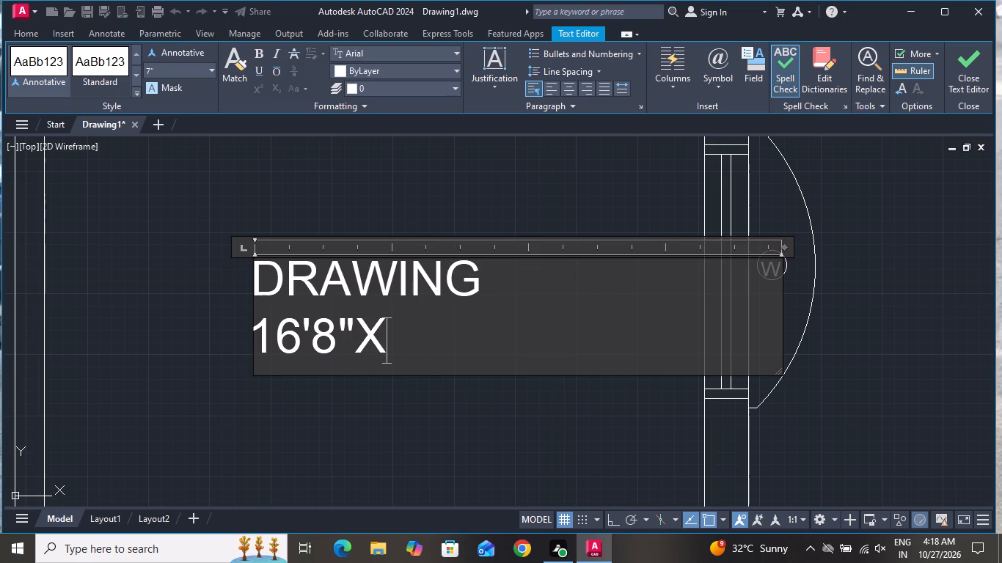
pyautogui.write("12'0")
pyautogui.hotkey('shift', '"')
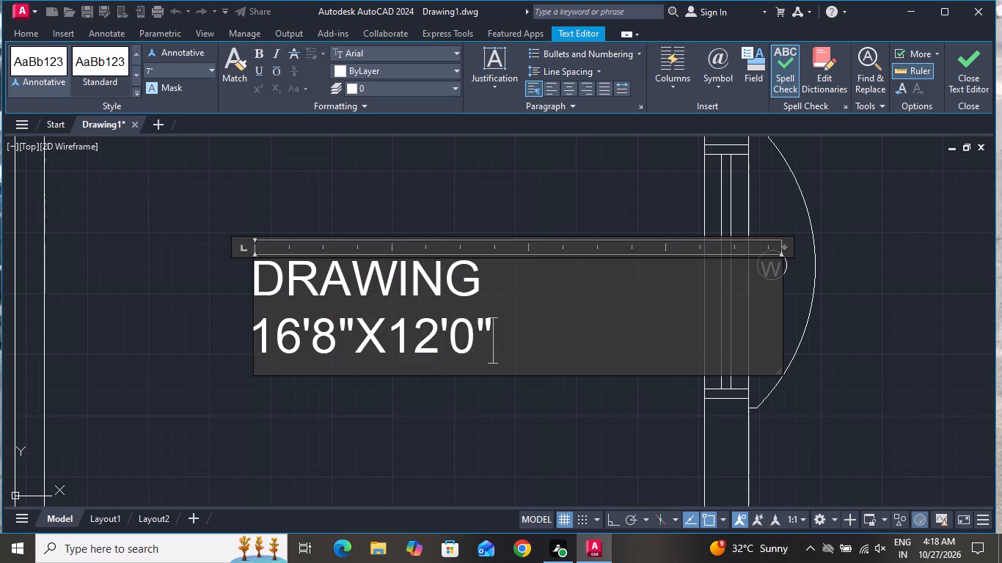
pyautogui.click(519, 163)
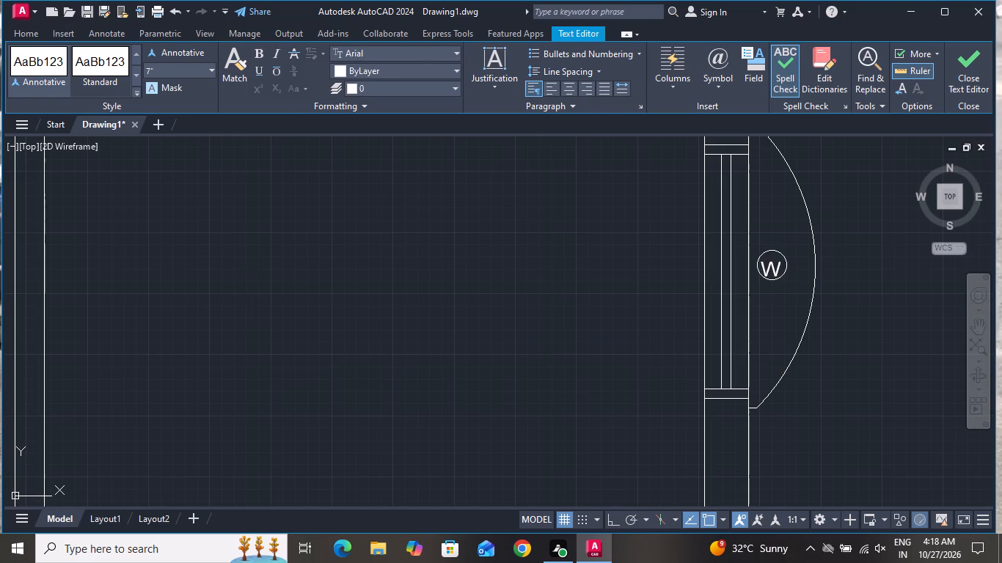
# Rename the "BEDROOM" label in the wide front area below the double door as "POTICO".
pyautogui.scroll(-5, 517, 184)
pyautogui.scroll(1, 491, 253)
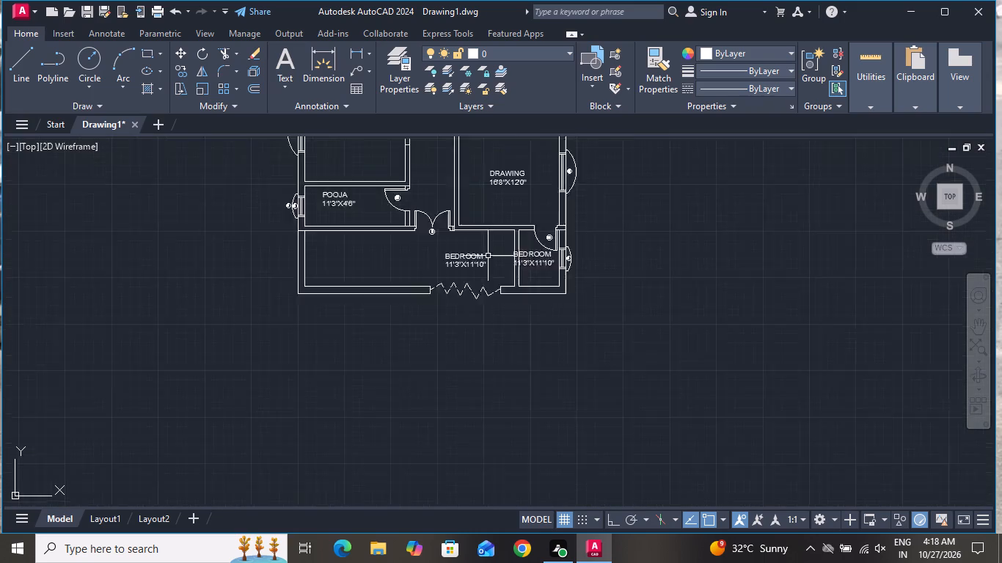
pyautogui.scroll(4, 488, 256)
pyautogui.doubleClick(502, 206)
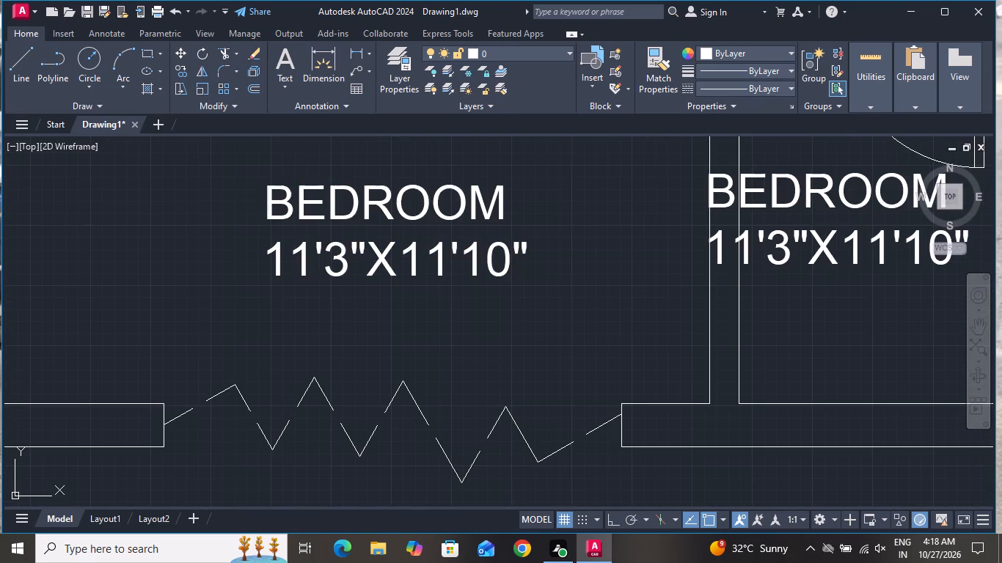
pyautogui.press('BackSpace')
pyautogui.press('BackSpace')
pyautogui.press('BackSpace')
pyautogui.press('BackSpace')
pyautogui.press('BackSpace')
pyautogui.press('BackSpace')
pyautogui.press('BackSpace')
pyautogui.press('BackSpace')
pyautogui.press('BackSpace')
pyautogui.press('BackSpace')
pyautogui.press('BackSpace')
pyautogui.press('BackSpace')
pyautogui.press('BackSpace')
pyautogui.press('BackSpace')
pyautogui.press('BackSpace')
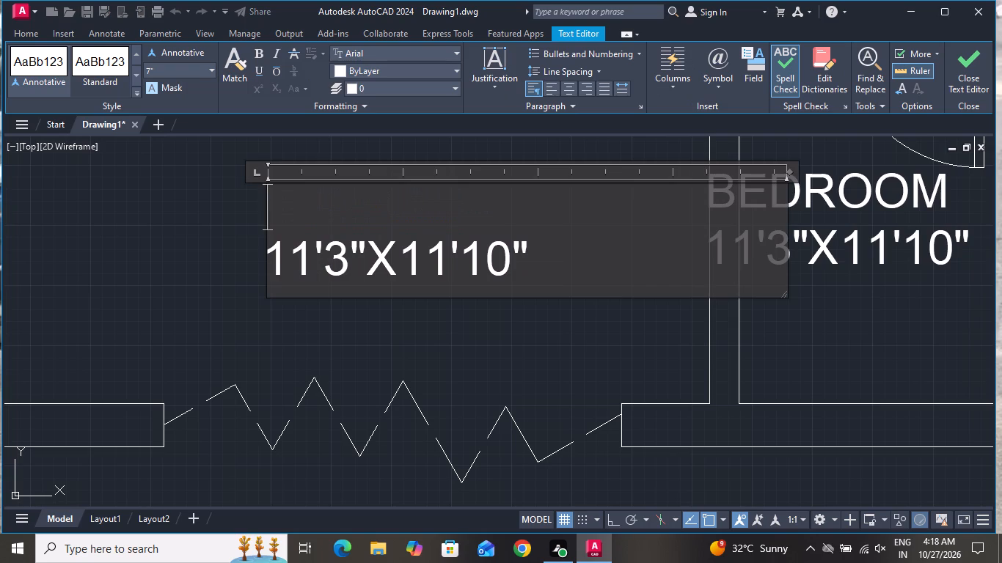
pyautogui.write('PO')
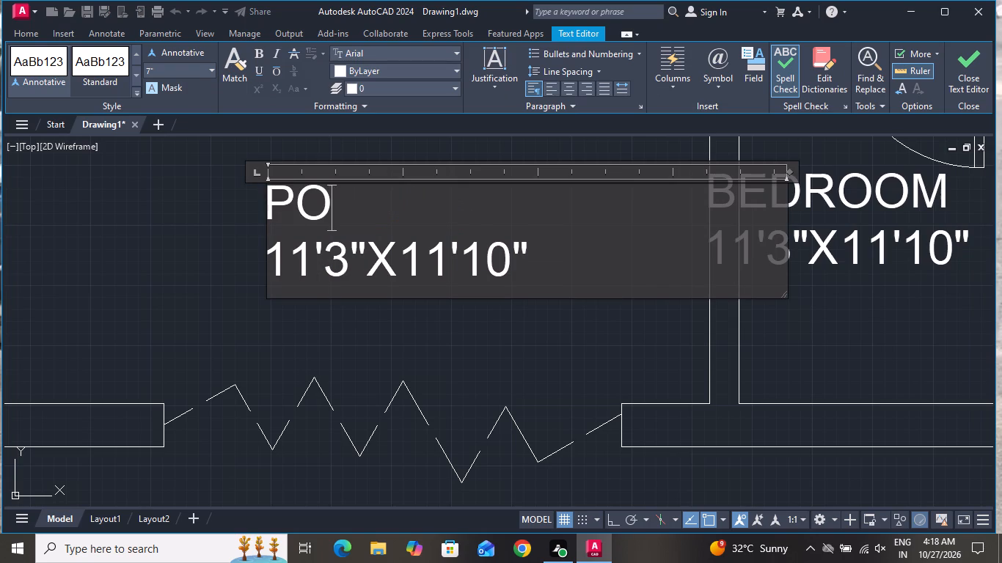
pyautogui.write('TI')
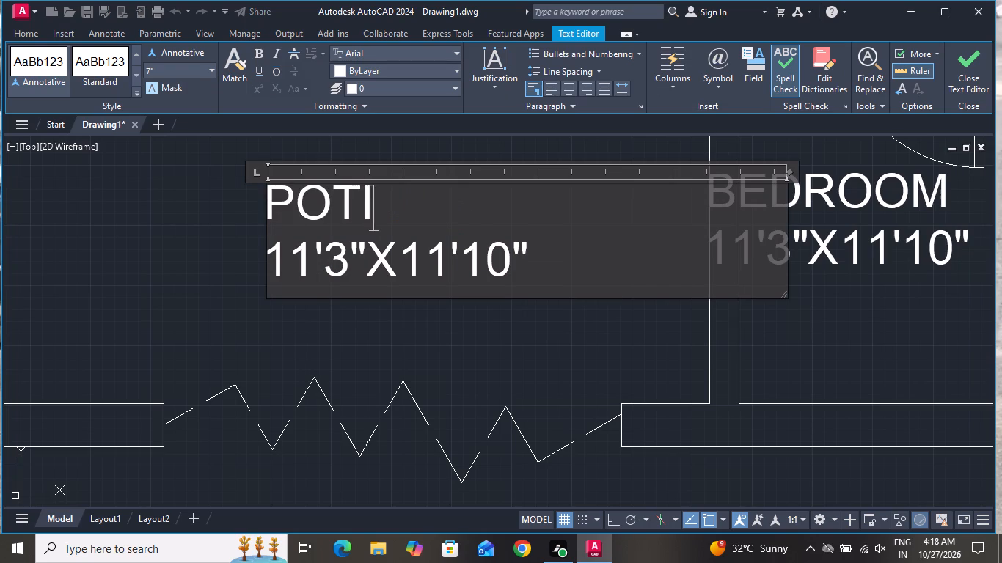
pyautogui.write('CO')
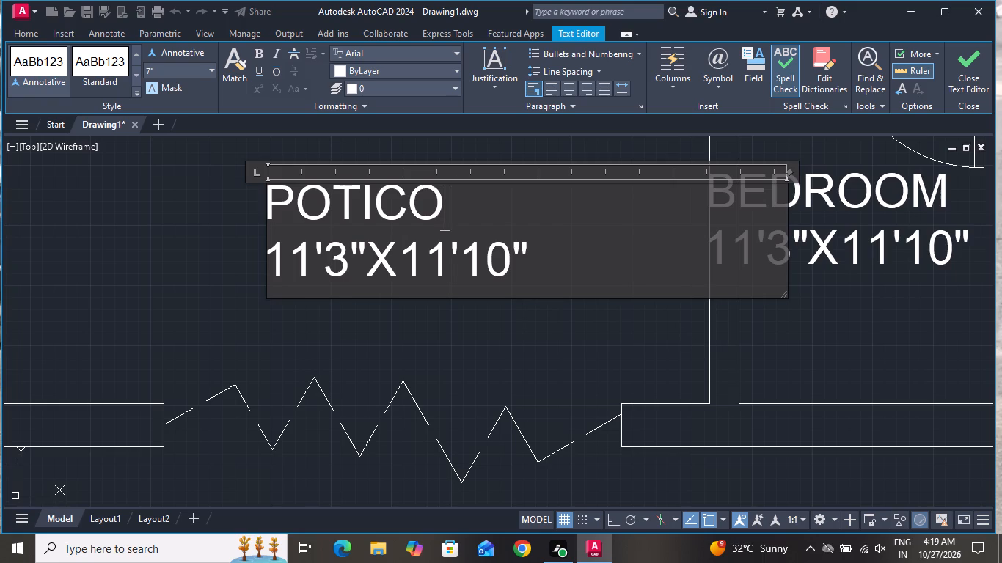
# Delete the dimension line from the "POTICO" label and finish editing the text.
pyautogui.click(576, 249)
pyautogui.click(576, 251)
pyautogui.press('BackSpace')
pyautogui.press('BackSpace')
pyautogui.press('BackSpace')
pyautogui.press('BackSpace')
pyautogui.press('BackSpace')
pyautogui.press('BackSpace')
pyautogui.press('BackSpace')
pyautogui.press('BackSpace')
pyautogui.press('BackSpace')
pyautogui.press('BackSpace')
pyautogui.press('BackSpace')
pyautogui.press('BackSpace')
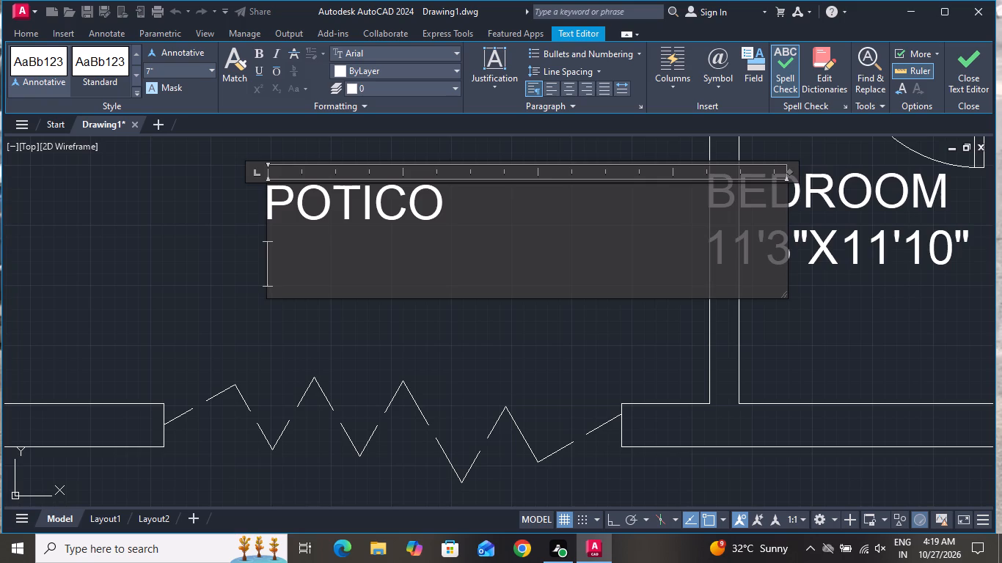
pyautogui.click(538, 308)
# Rename the "BEDROOM" label at the small corner room beside the "POTICO" area as "TOILET".
pyautogui.scroll(-2, 415, 312)
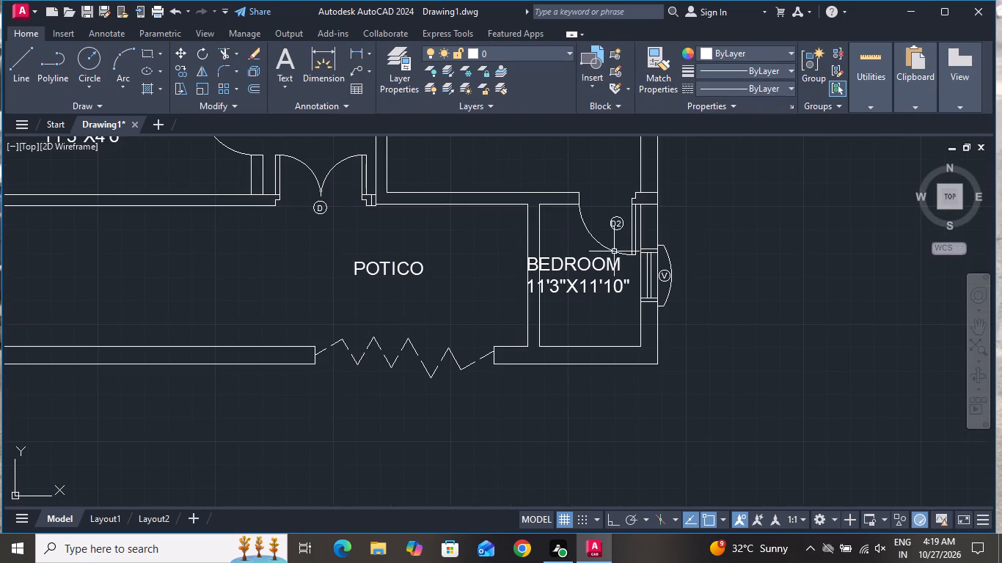
pyautogui.scroll(2, 616, 256)
pyautogui.doubleClick(626, 268)
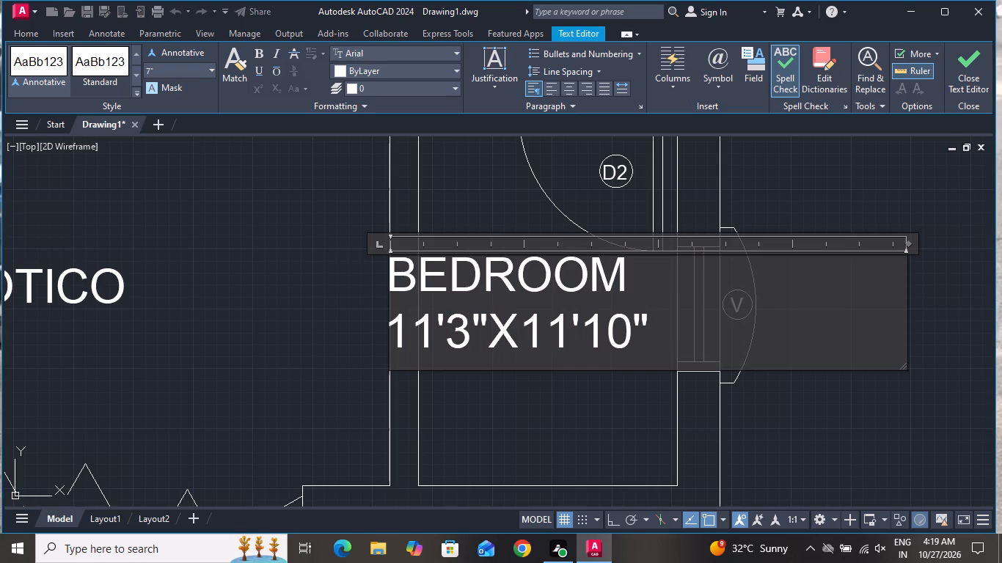
pyautogui.press('BackSpace')
pyautogui.press('BackSpace')
pyautogui.press('BackSpace')
pyautogui.press('BackSpace')
pyautogui.press('BackSpace')
pyautogui.press('BackSpace')
pyautogui.press('BackSpace')
pyautogui.press('BackSpace')
pyautogui.press('BackSpace')
pyautogui.press('BackSpace')
pyautogui.press('BackSpace')
pyautogui.press('BackSpace')
pyautogui.press('BackSpace')
pyautogui.press('BackSpace')
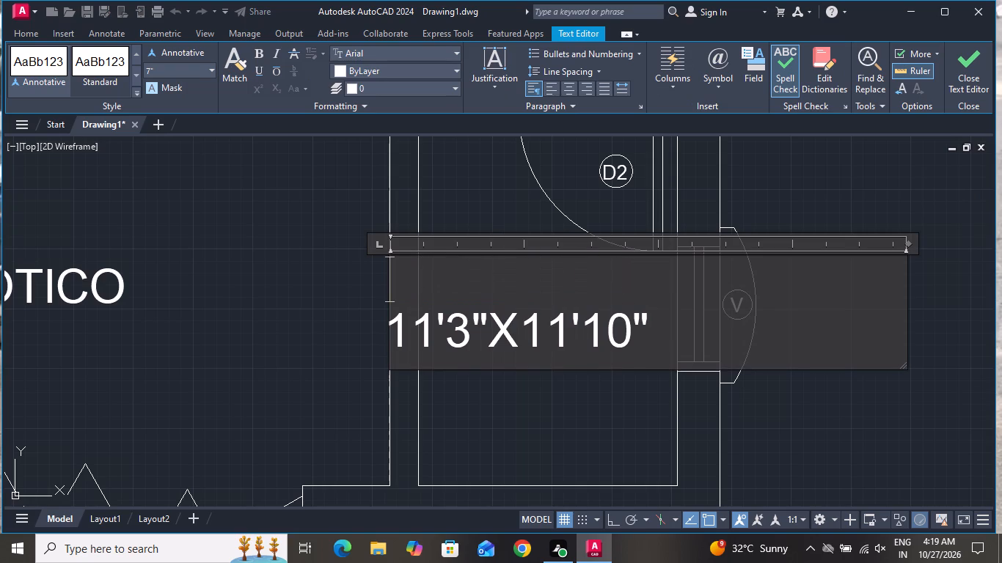
pyautogui.write('TOI')
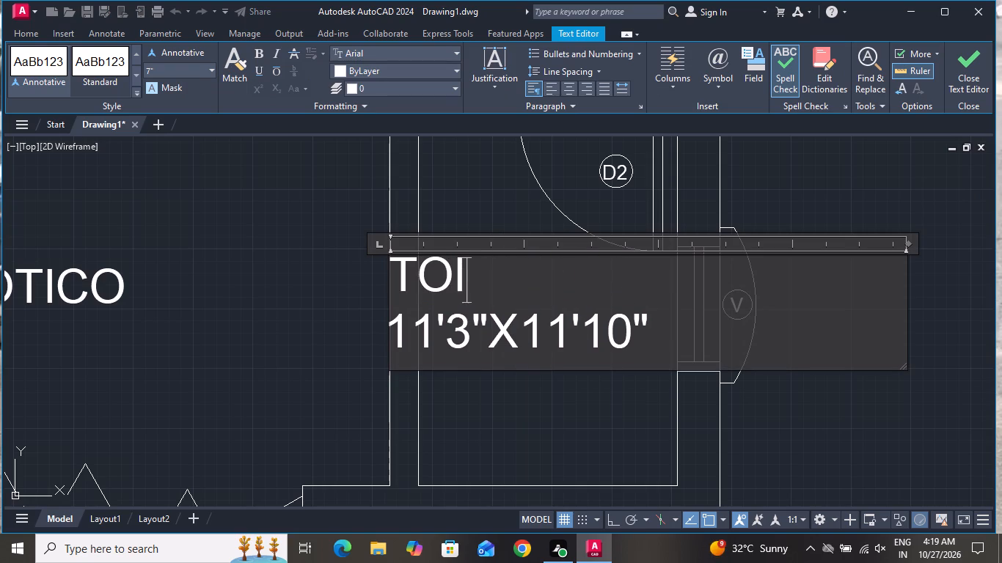
pyautogui.press('l')
pyautogui.write('ET')
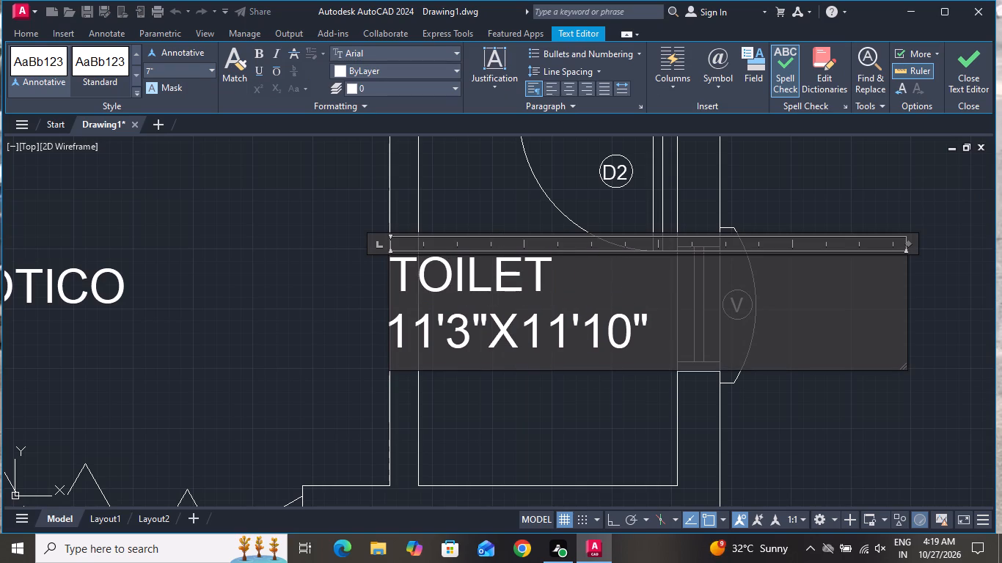
# Replace the dimension line of this "TOILET" label with 4'6"X6'6" and finish editing the text.
pyautogui.click(683, 339)
pyautogui.press('BackSpace')
pyautogui.press('BackSpace')
pyautogui.press('BackSpace')
pyautogui.press('BackSpace')
pyautogui.press('BackSpace')
pyautogui.press('BackSpace')
pyautogui.press('BackSpace')
pyautogui.press('BackSpace')
pyautogui.press('BackSpace')
pyautogui.press('BackSpace')
pyautogui.press('BackSpace')
pyautogui.press('BackSpace')
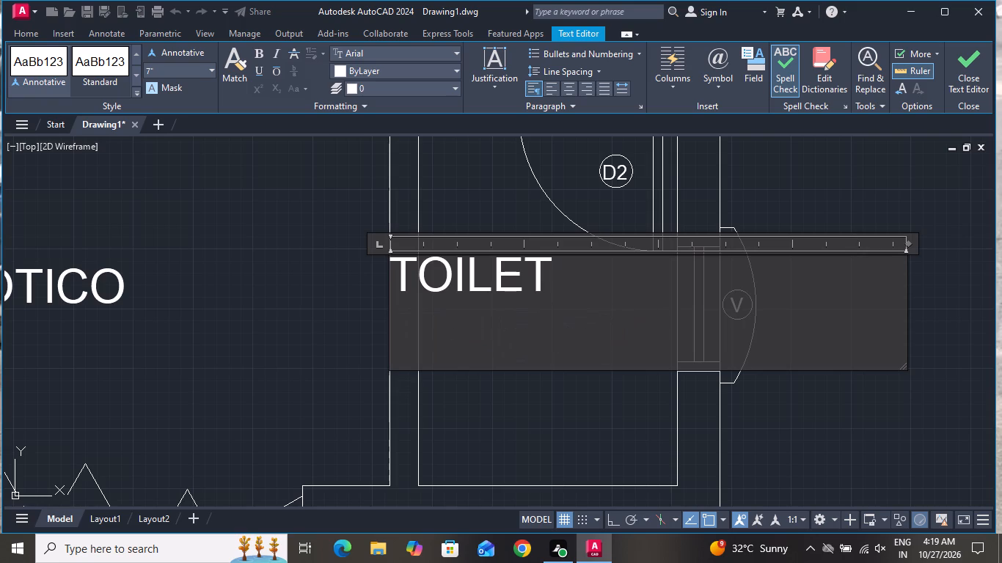
pyautogui.write('4\'6"')
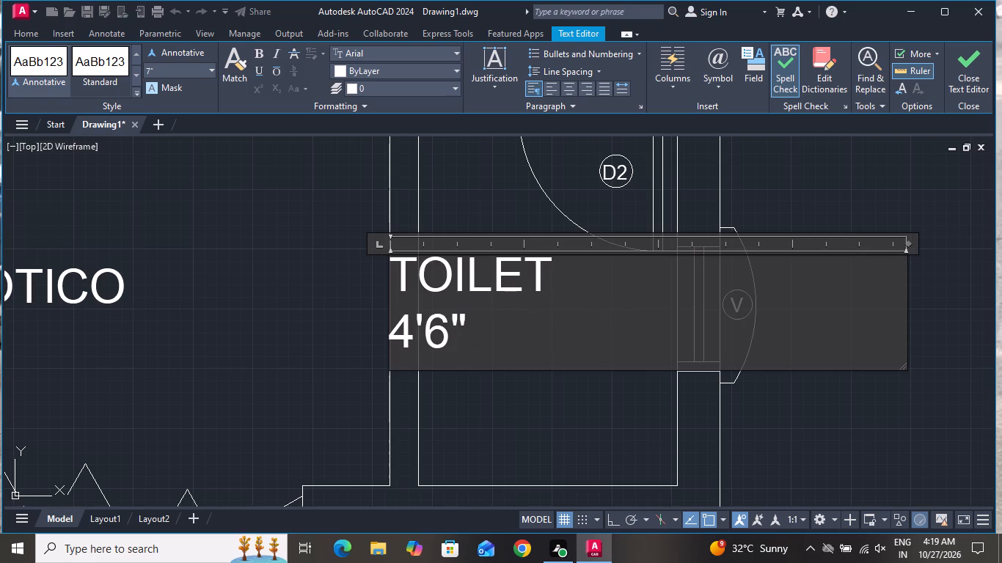
pyautogui.press('x')
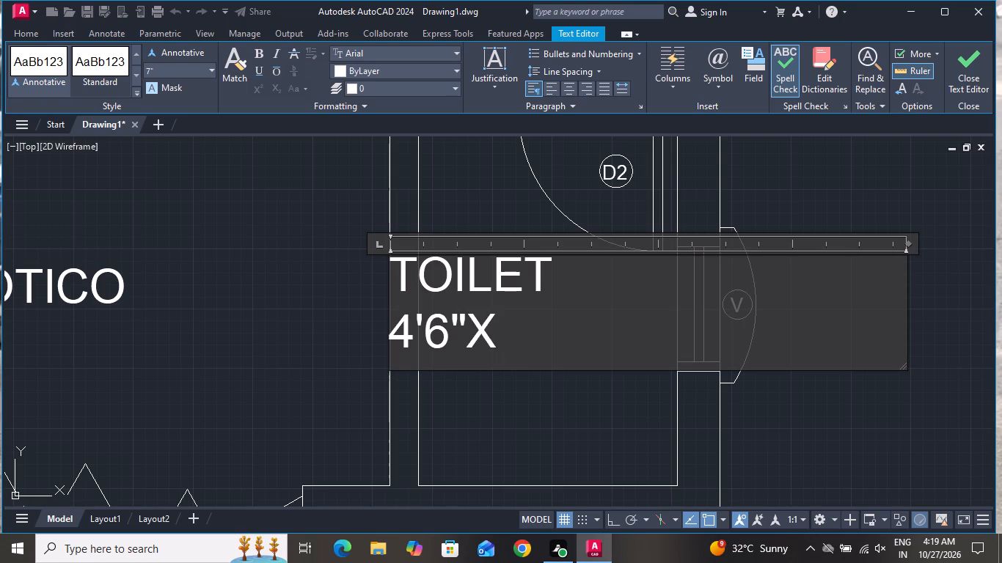
pyautogui.write("6'6")
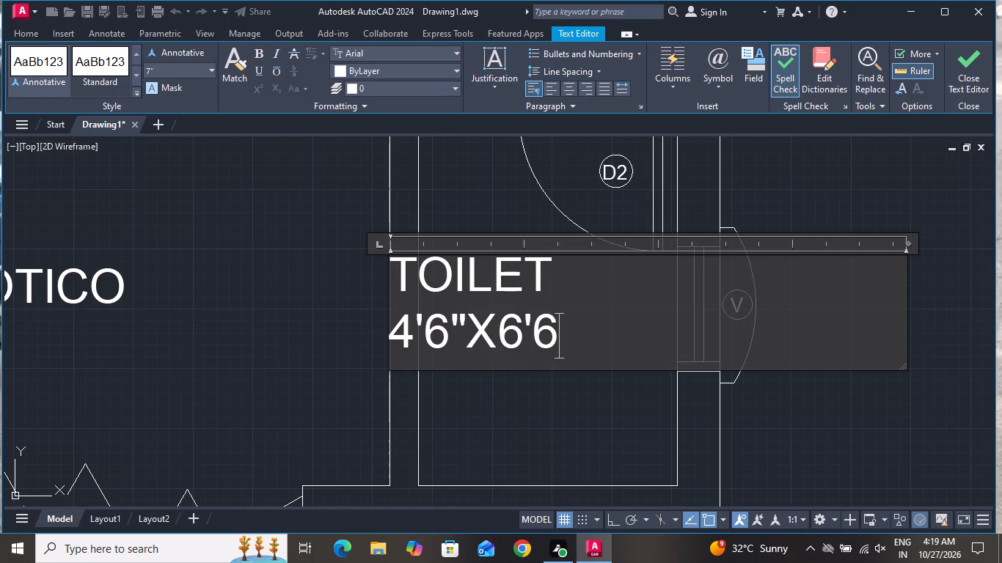
pyautogui.hotkey('shift', '"')
pyautogui.click(866, 169)
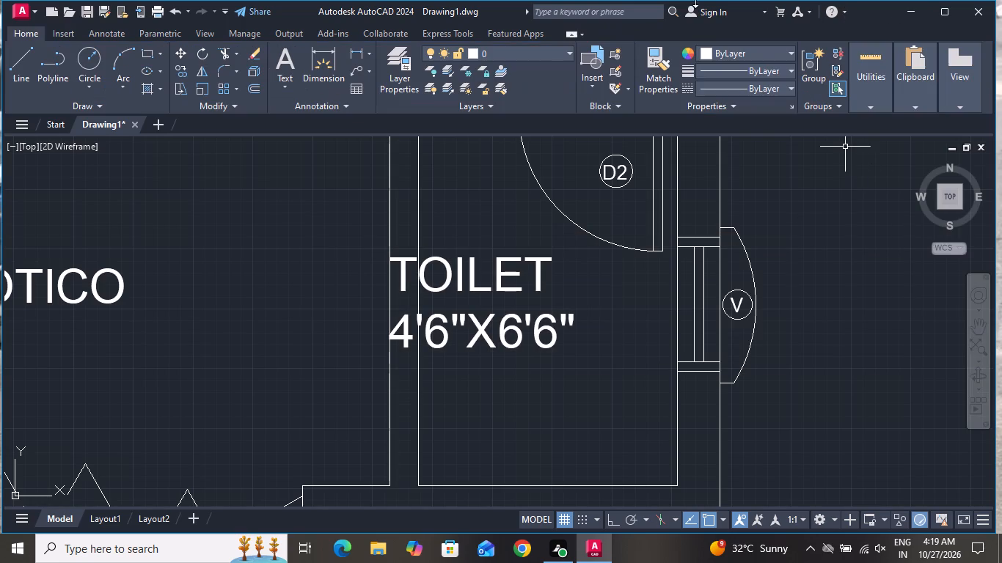
# Move the "TOILET" label off the wall lines so it sits inside the small corner room.
pyautogui.click(481, 274)
pyautogui.click(448, 280)
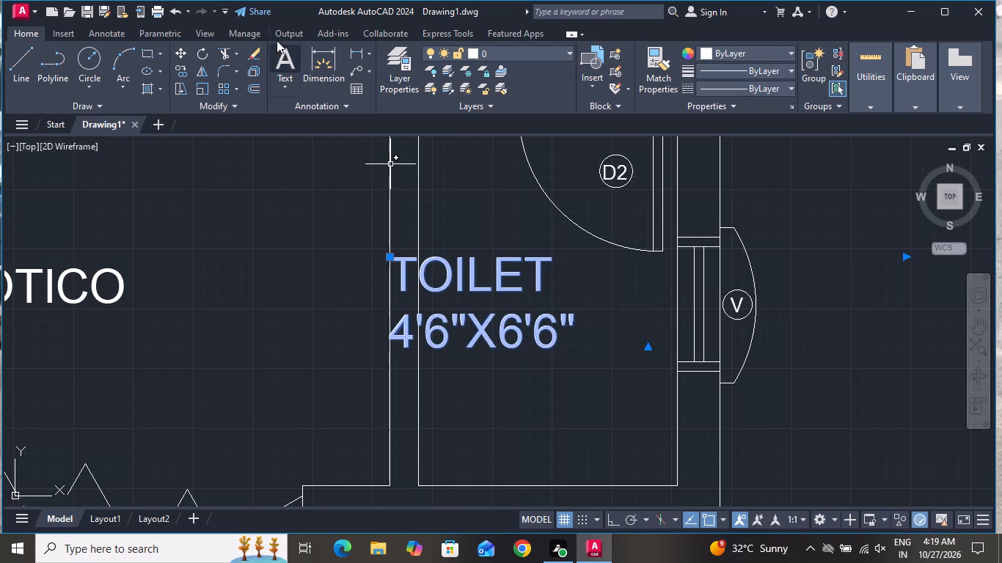
pyautogui.click(180, 54)
pyautogui.click(496, 323)
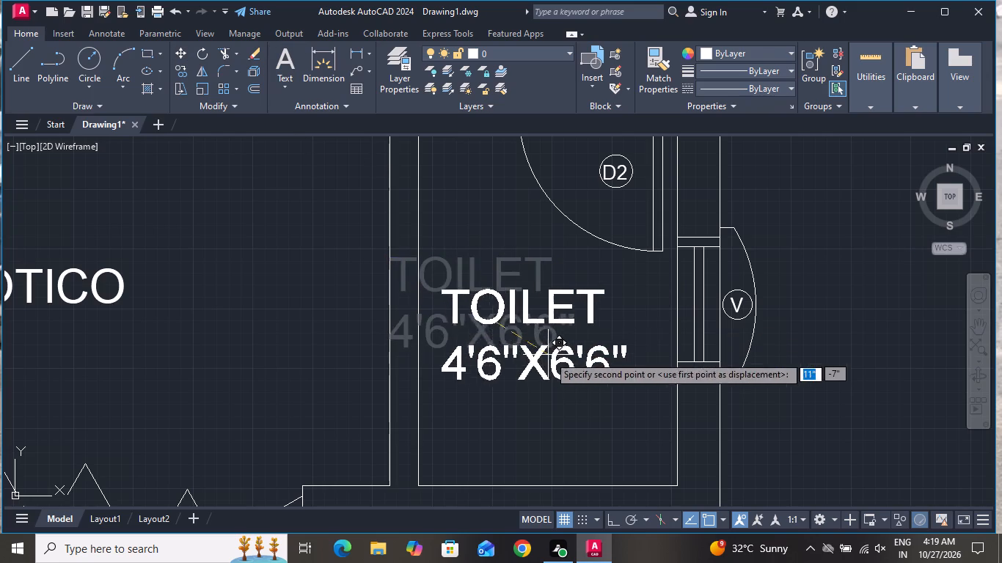
pyautogui.click(563, 367)
# Add a linear dimension between the two outer corners of the plan's top wall, placing it just above the window arcs.
pyautogui.scroll(-4, 556, 382)
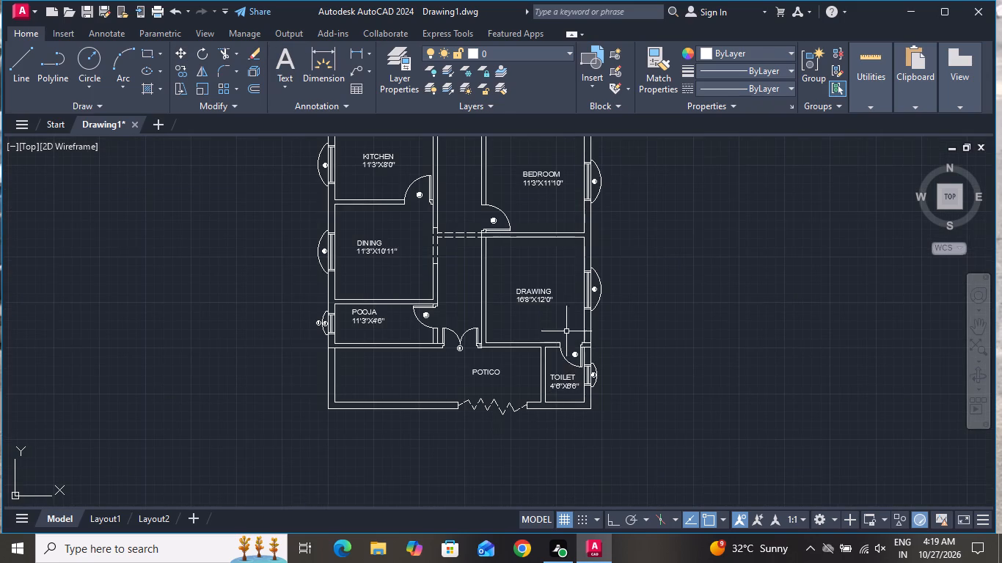
pyautogui.scroll(-1, 544, 314)
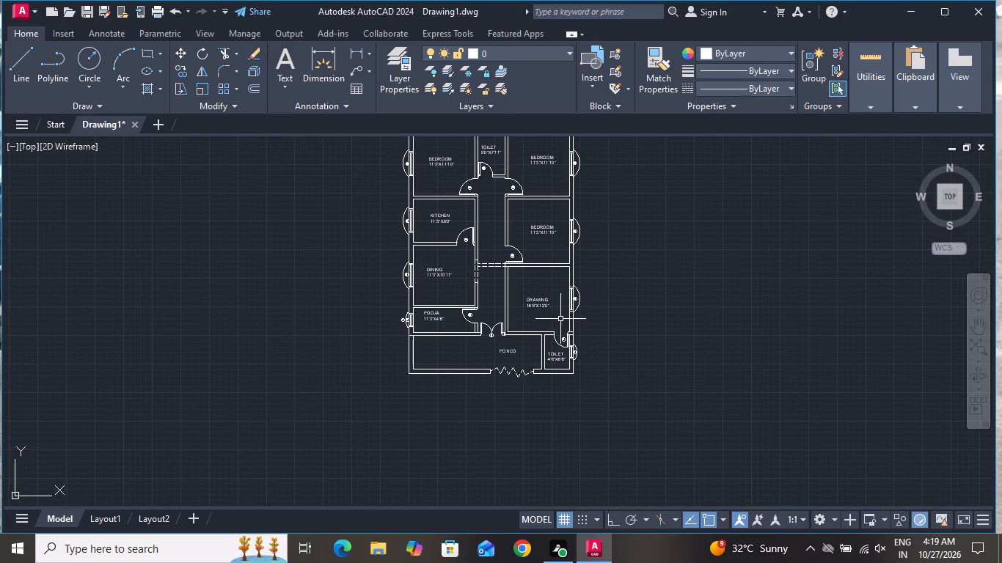
pyautogui.scroll(2, 549, 225)
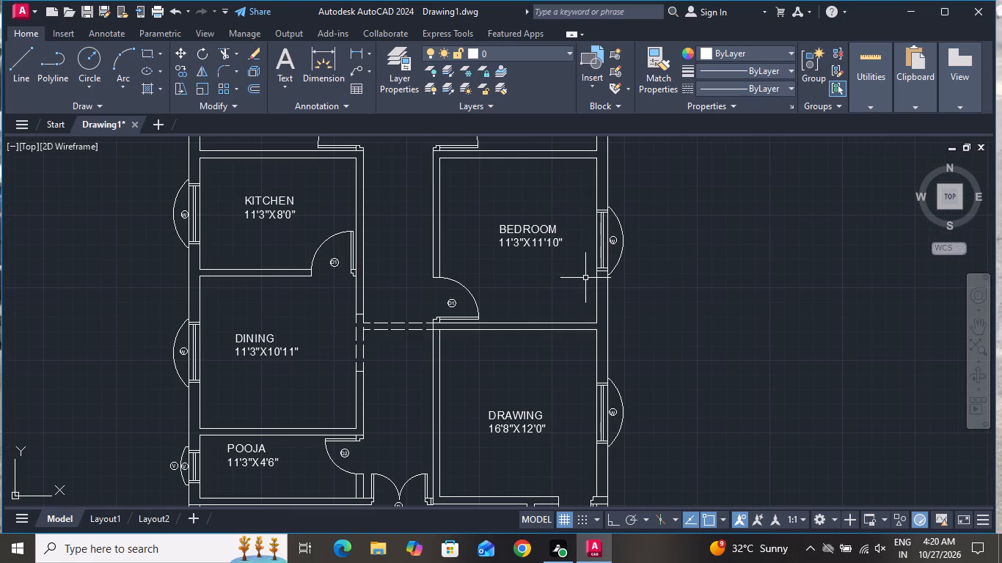
pyautogui.scroll(-2, 477, 166)
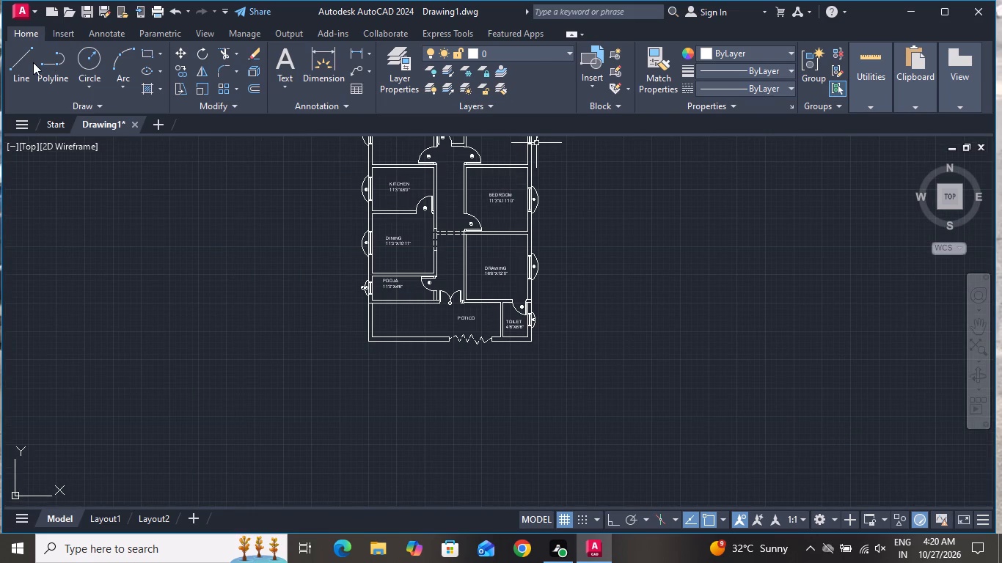
pyautogui.click(351, 49)
pyautogui.scroll(-3, 378, 220)
pyautogui.scroll(3, 373, 171)
pyautogui.scroll(3, 382, 262)
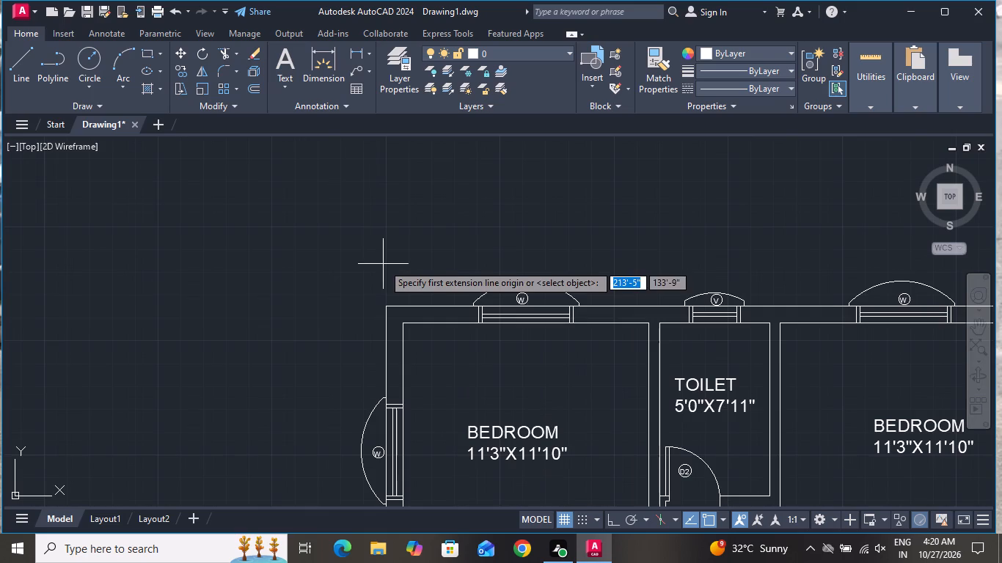
pyautogui.click(386, 305)
pyautogui.scroll(-3, 169, 255)
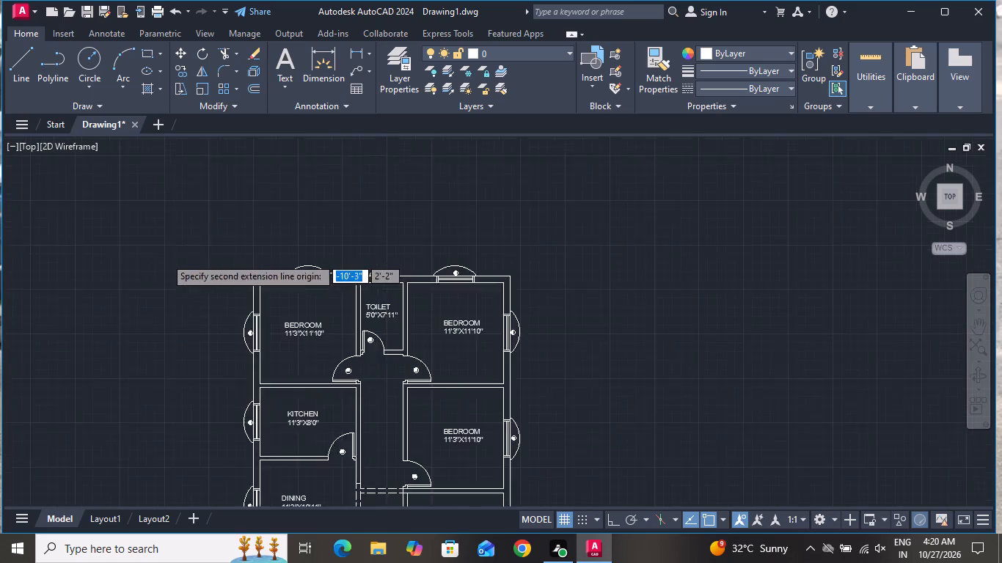
pyautogui.scroll(4, 357, 271)
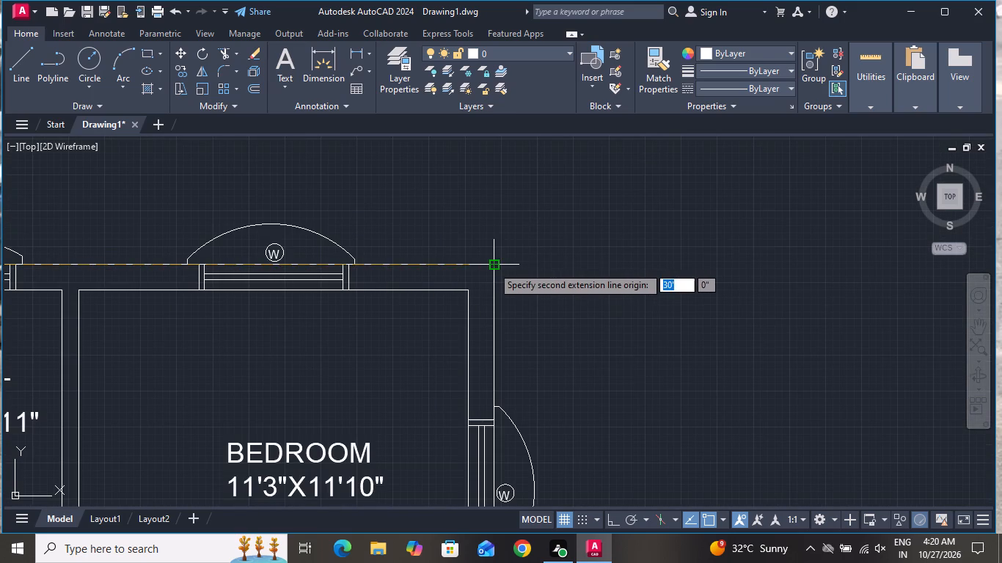
pyautogui.click(494, 266)
pyautogui.scroll(-2, 527, 248)
pyautogui.click(536, 229)
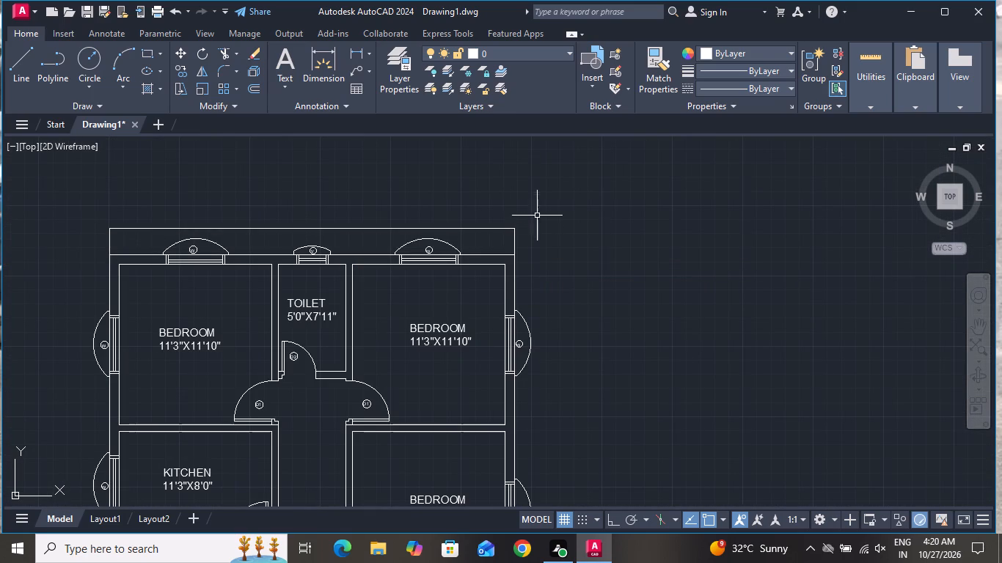
# Open the Standard dimension style for modification and set its text height to 2'-1.18".
pyautogui.rightClick(533, 161)
pyautogui.press('d')
pyautogui.rightClick(533, 161)
pyautogui.press('space')
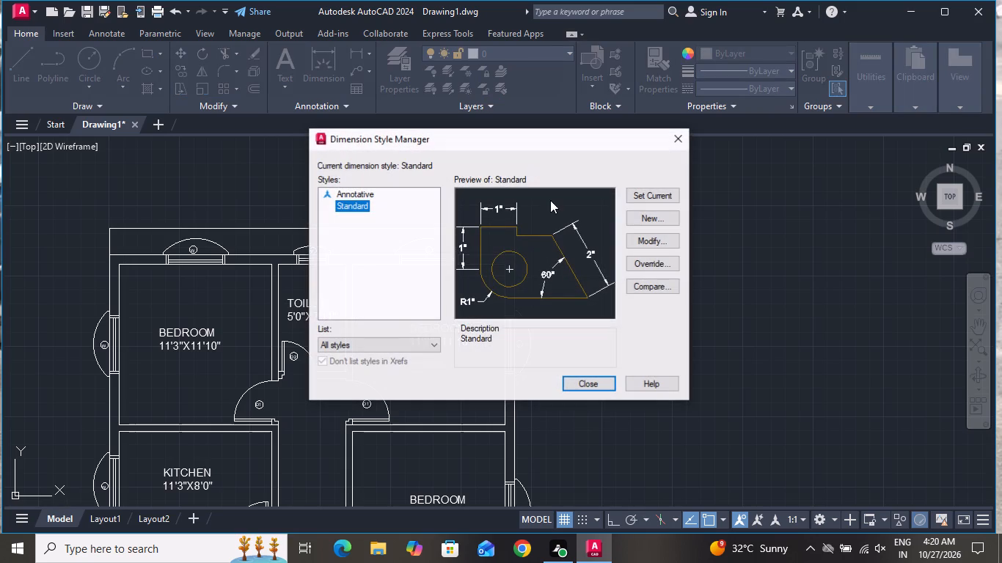
pyautogui.click(656, 239)
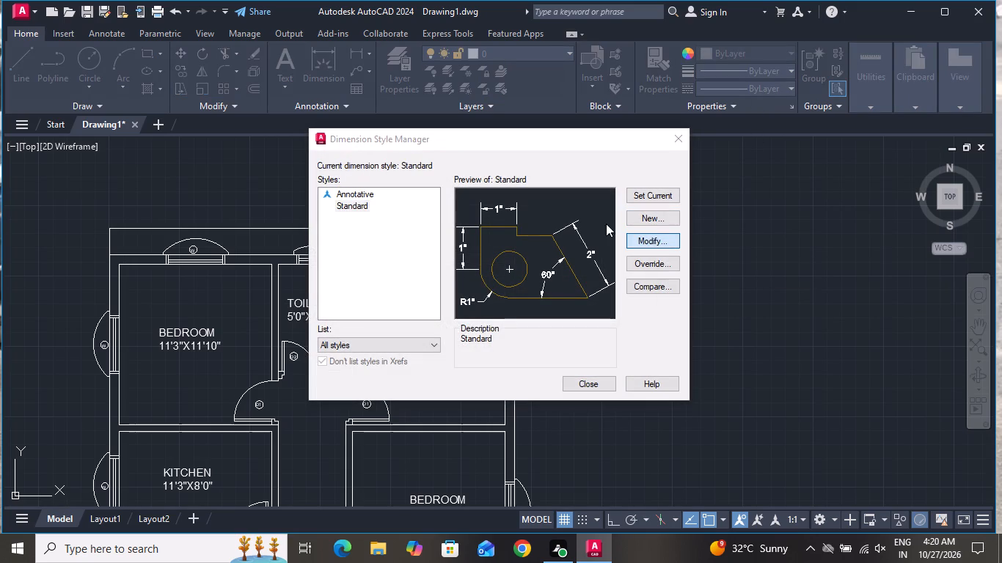
pyautogui.click(411, 113)
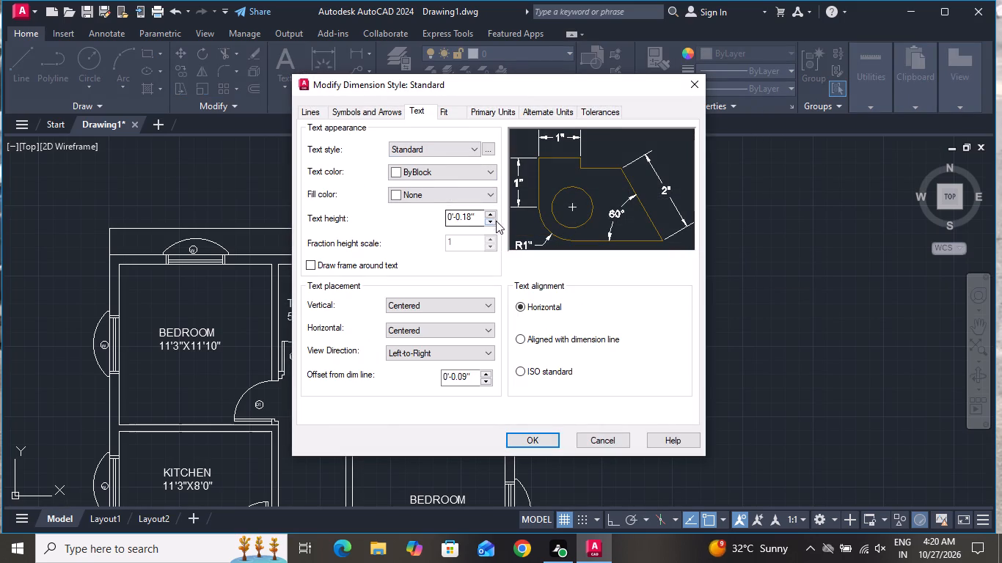
pyautogui.tripleClick(496, 215)
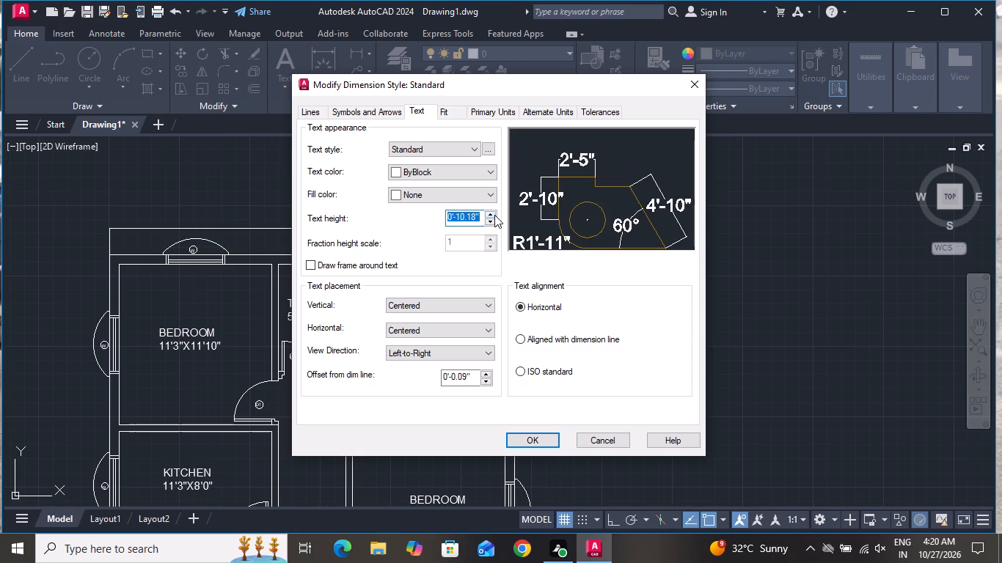
pyautogui.click(494, 215)
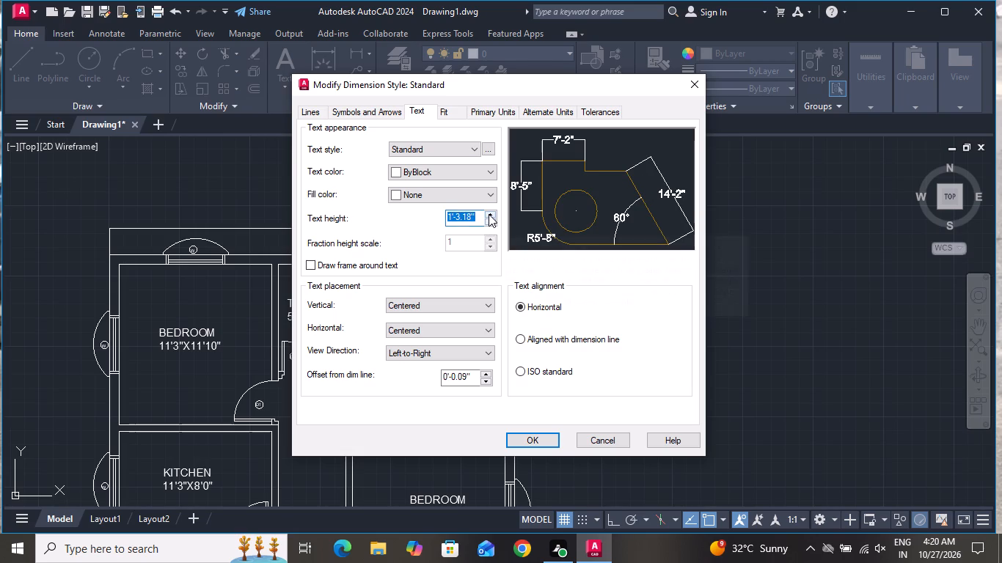
pyautogui.click(489, 214)
pyautogui.click(490, 215)
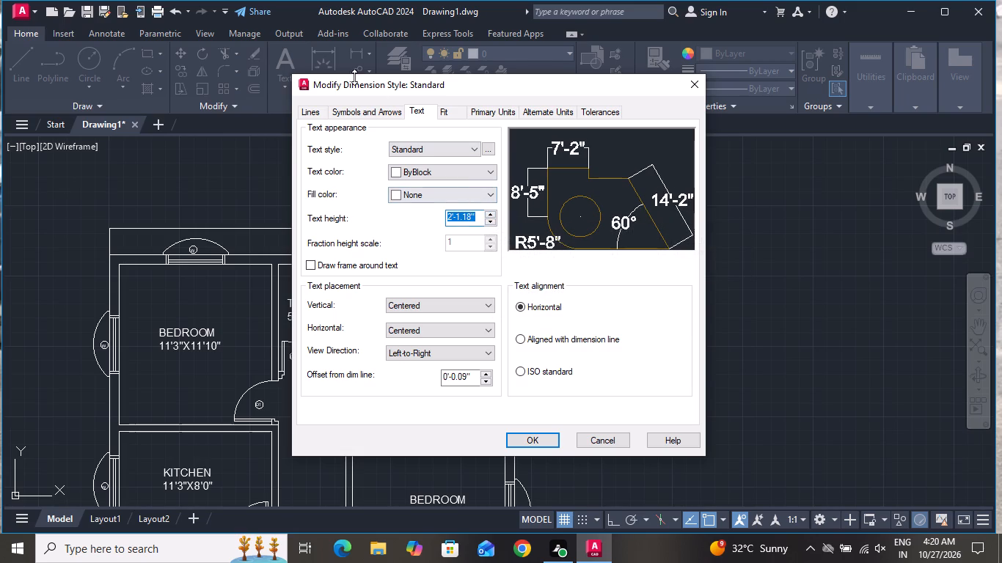
# Set the Standard dimension style's arrow size to 1'-8.18", accept the style changes and make the style current.
pyautogui.click(387, 111)
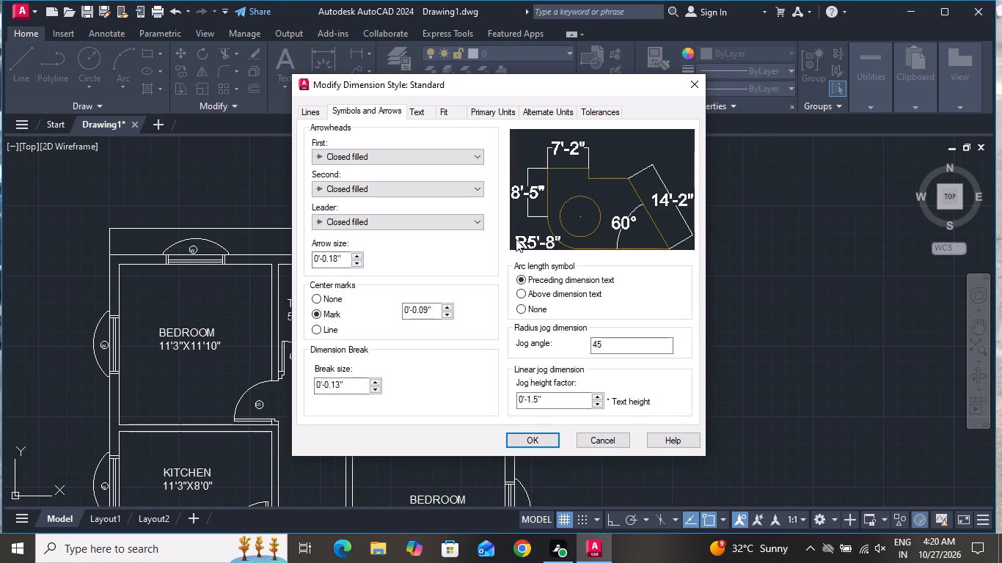
pyautogui.click(356, 254)
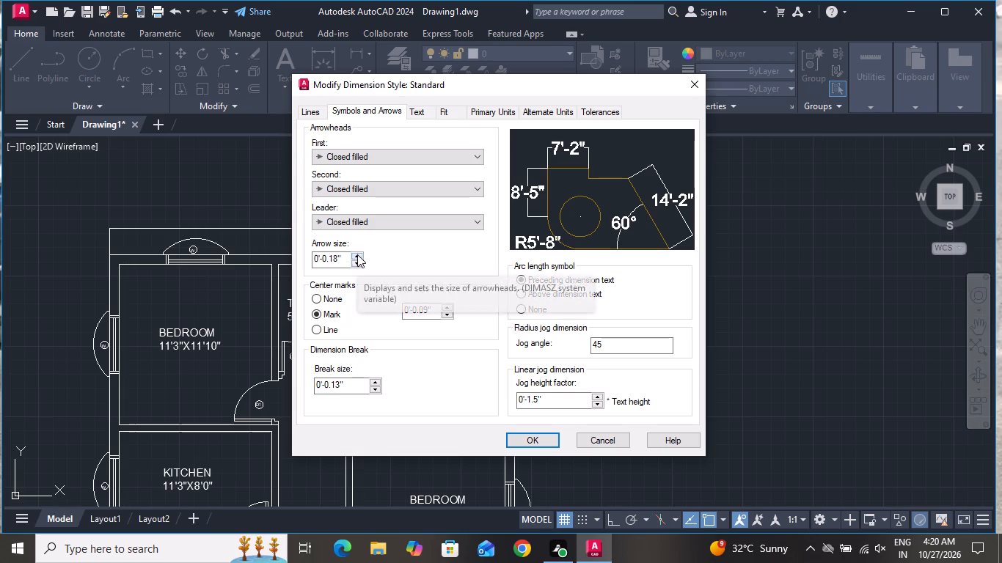
pyautogui.click(361, 258)
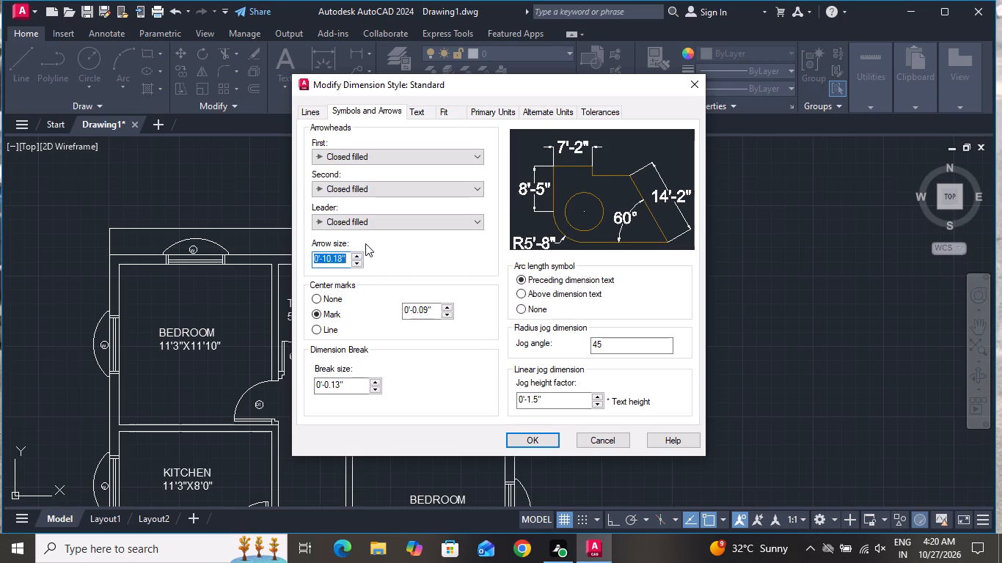
pyautogui.click(365, 241)
pyautogui.click(359, 258)
pyautogui.click(359, 259)
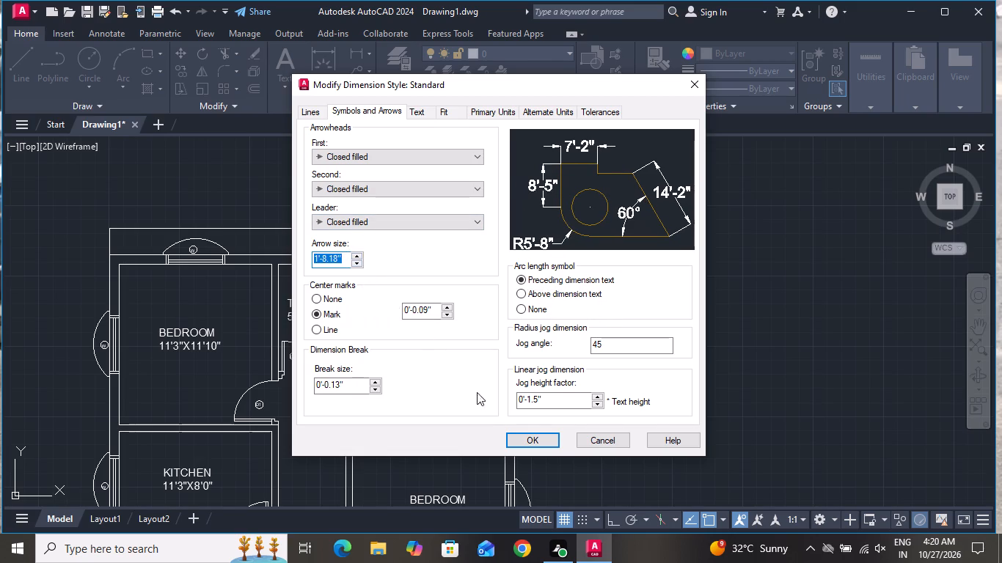
pyautogui.click(532, 441)
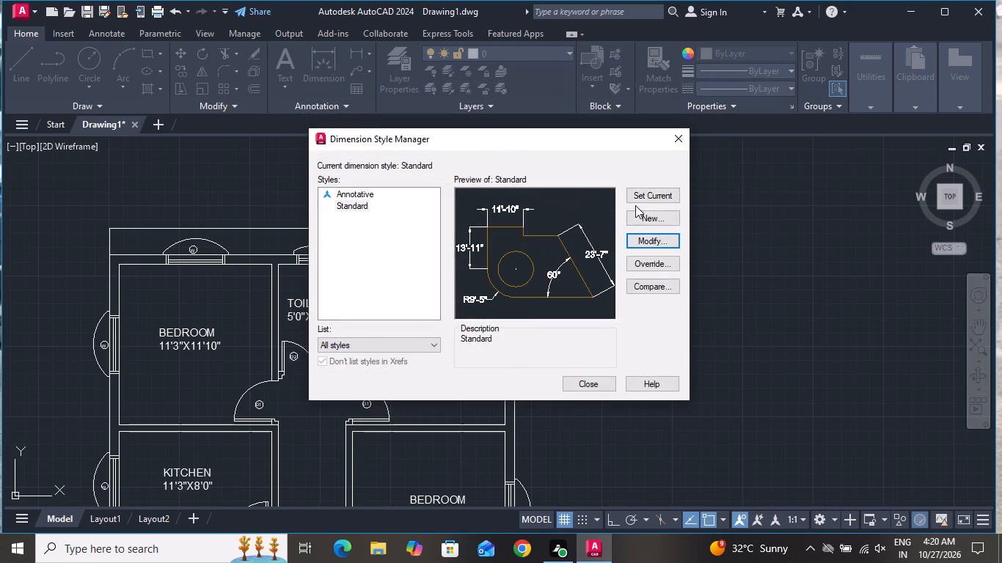
pyautogui.click(642, 194)
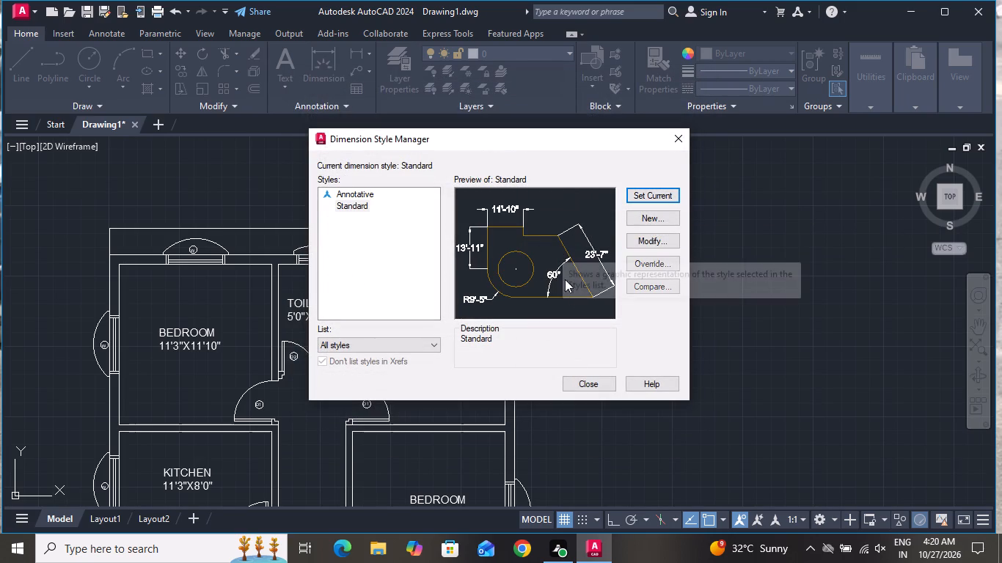
# Close the Dimension Style Manager.
pyautogui.click(599, 380)
# Add a vertical linear dimension between the two outer corners of the plan's left wall, placing it just outside the window arcs.
pyautogui.scroll(-1, 625, 243)
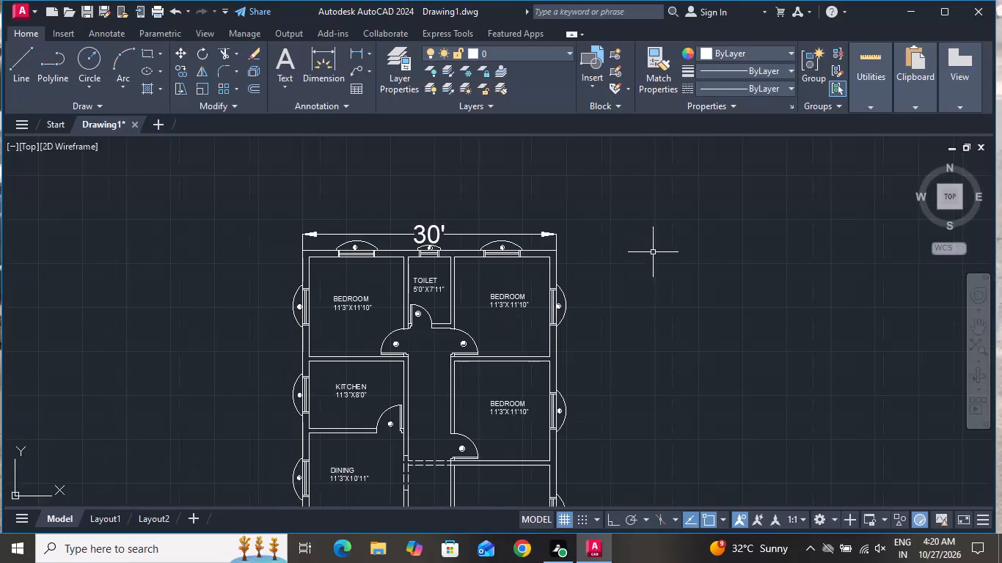
pyautogui.scroll(-1, 657, 251)
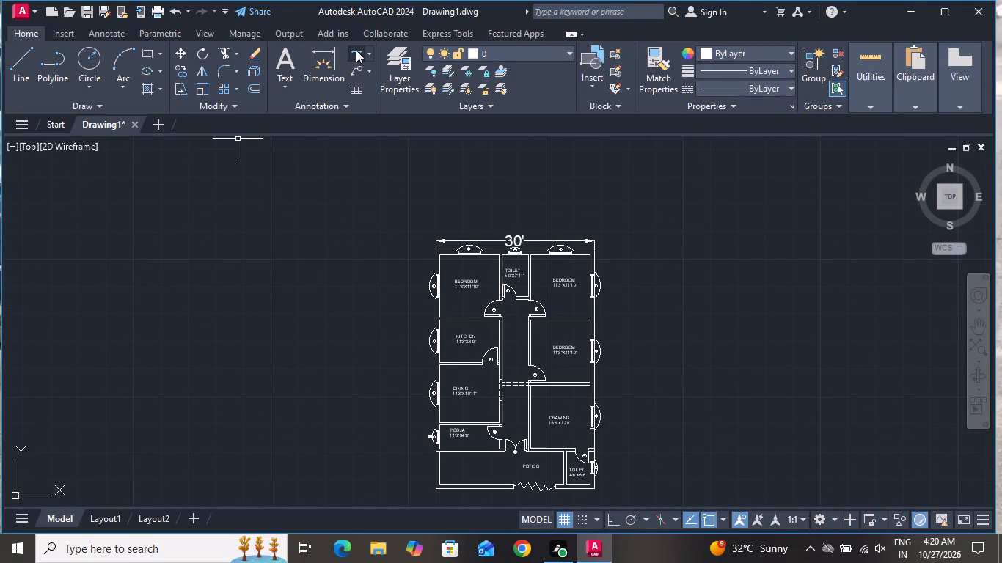
pyautogui.click(359, 51)
pyautogui.scroll(2, 415, 320)
pyautogui.scroll(-1, 455, 297)
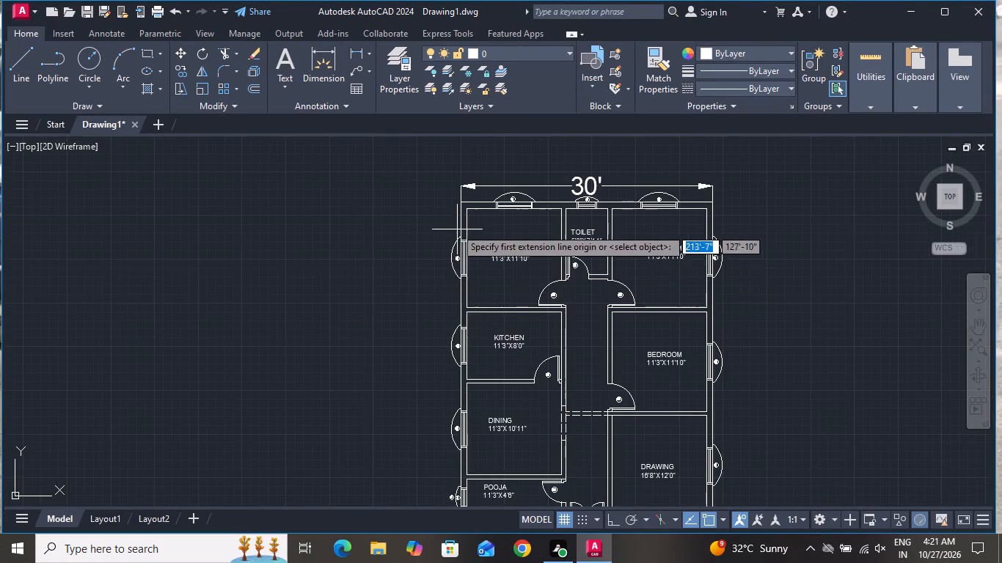
pyautogui.scroll(2, 446, 213)
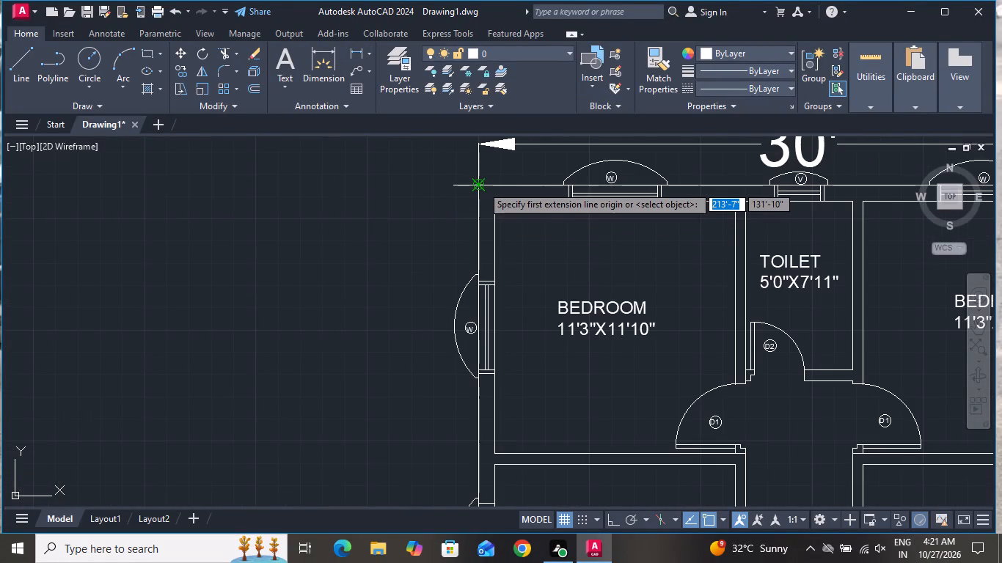
pyautogui.click(482, 185)
pyautogui.scroll(-5, 502, 193)
pyautogui.scroll(4, 526, 318)
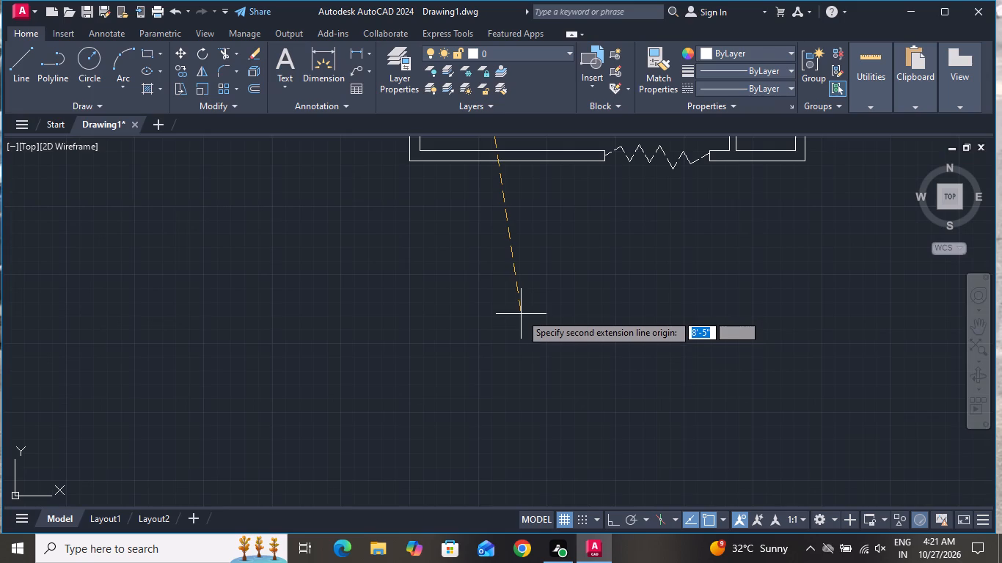
pyautogui.scroll(1, 521, 311)
pyautogui.scroll(-4, 519, 297)
pyautogui.scroll(2, 486, 273)
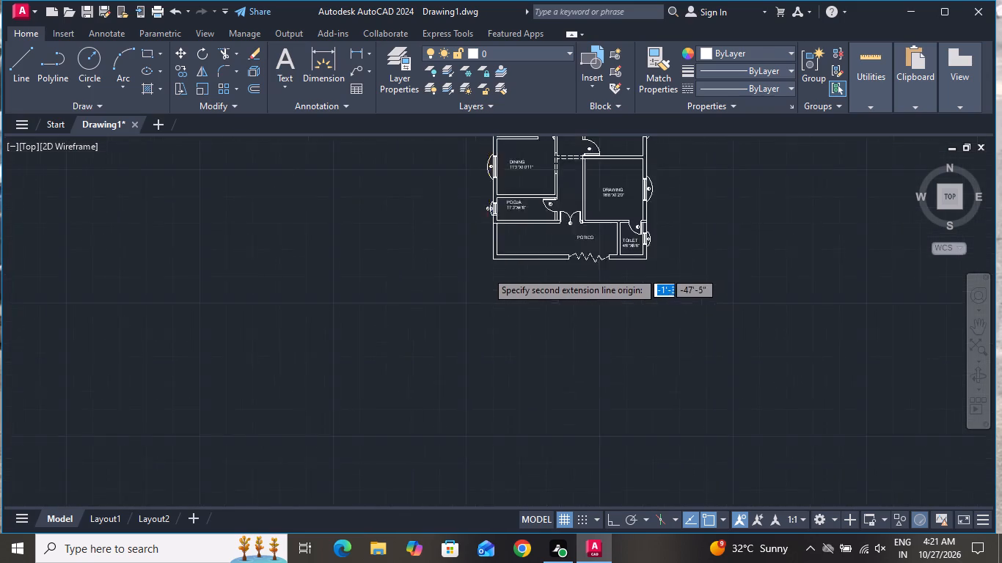
pyautogui.scroll(3, 486, 271)
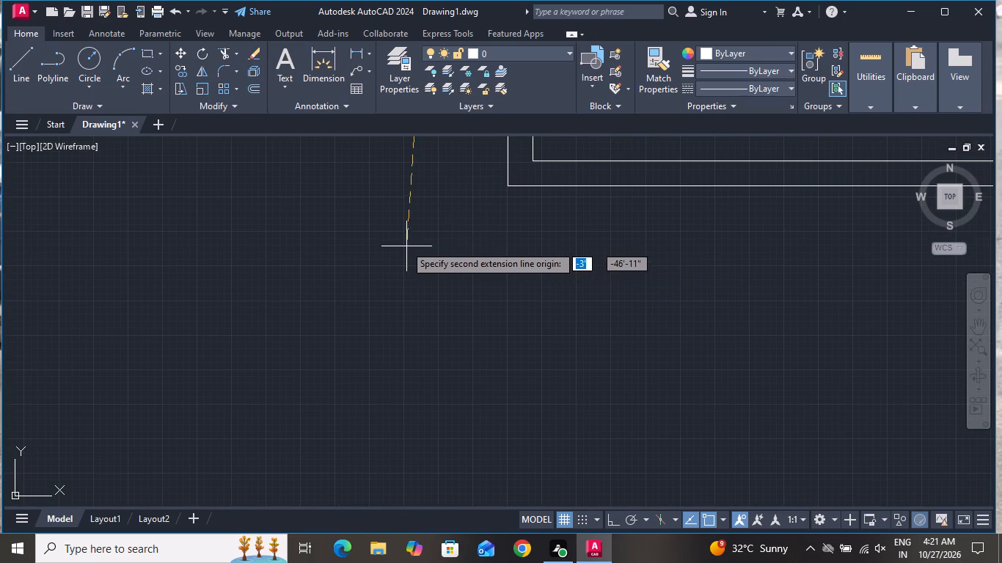
pyautogui.click(507, 184)
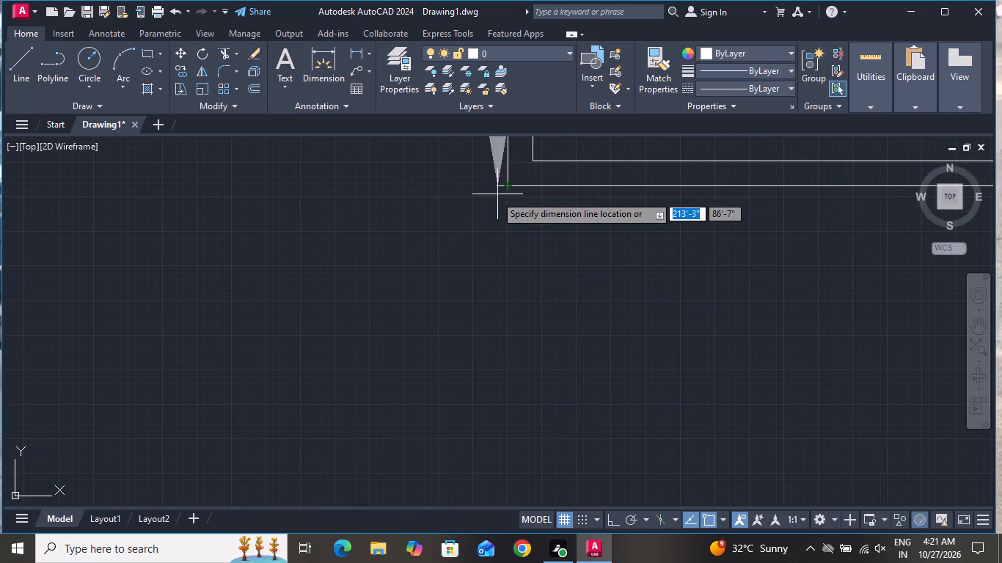
pyautogui.scroll(-8, 489, 213)
pyautogui.scroll(3, 487, 221)
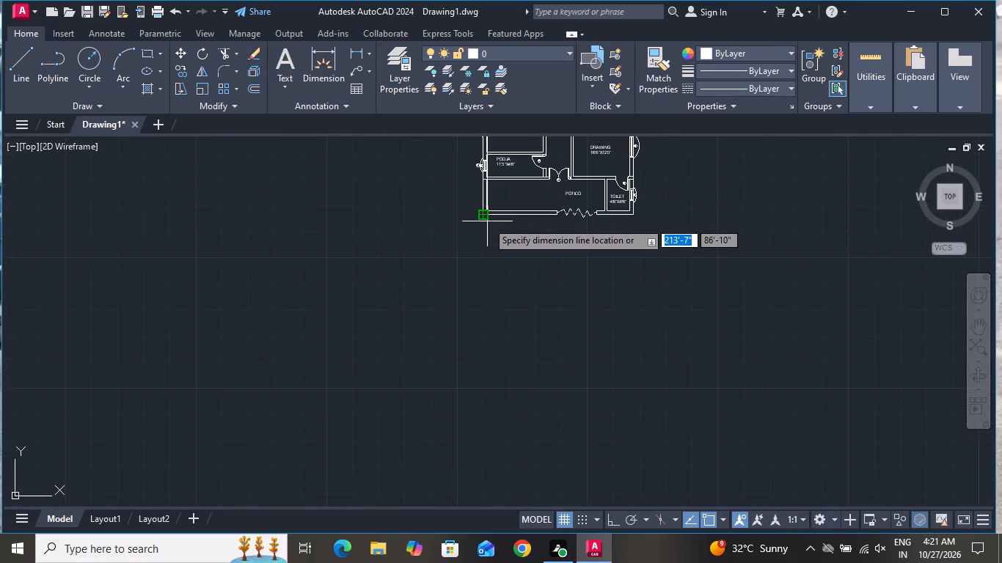
pyautogui.scroll(-1, 485, 221)
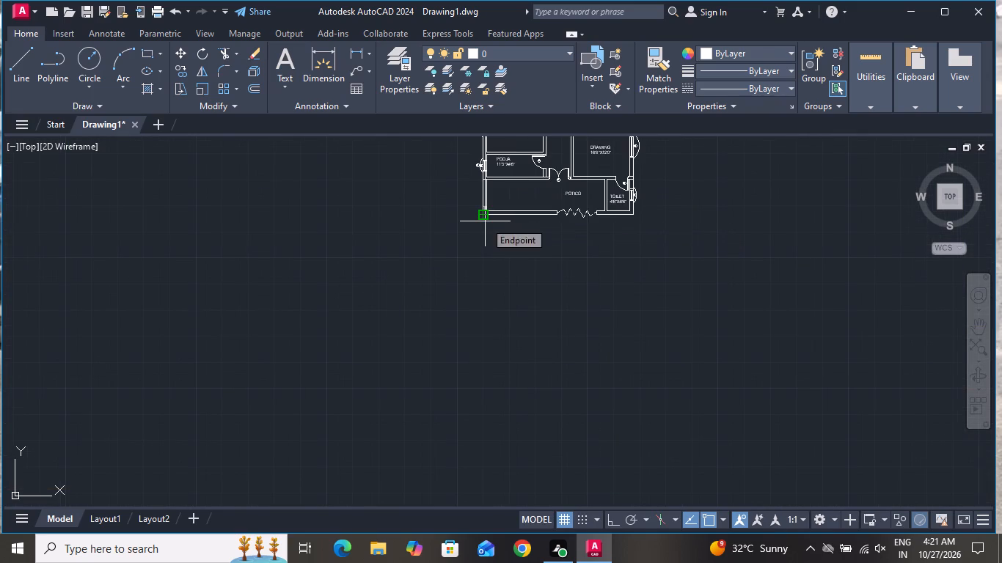
pyautogui.scroll(-1, 485, 221)
pyautogui.scroll(2, 485, 221)
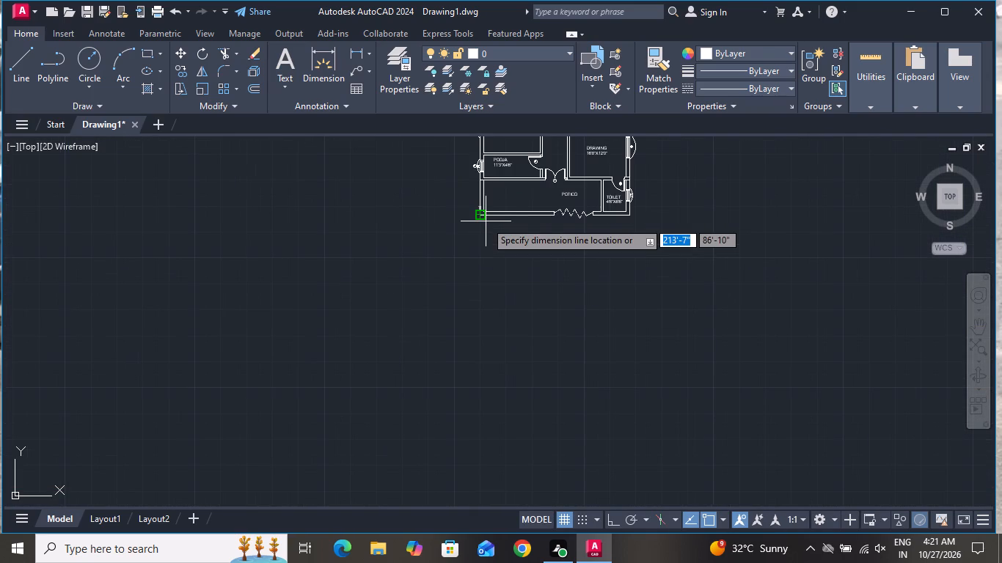
pyautogui.scroll(-3, 486, 221)
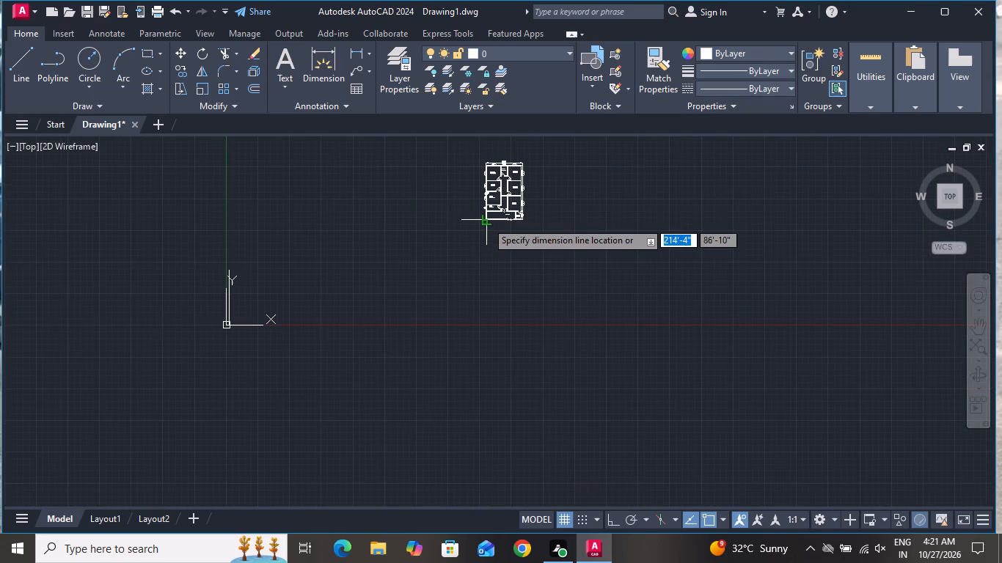
pyautogui.scroll(4, 480, 216)
pyautogui.click(478, 212)
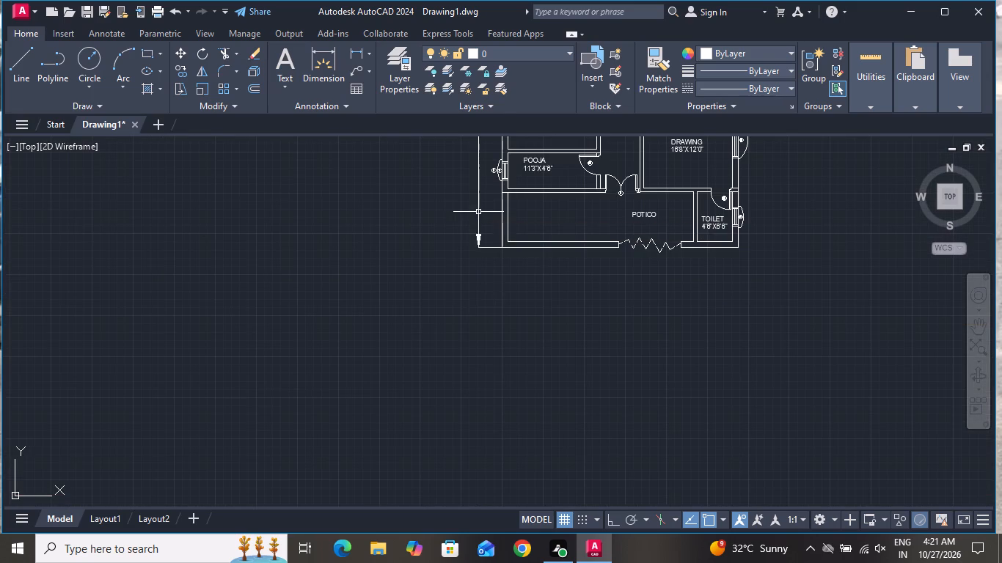
# With Ortho on, draw a three-sided line outline about 9'-2" deep below the portico, starting and ending on the bottom wall.
pyautogui.scroll(-3, 491, 284)
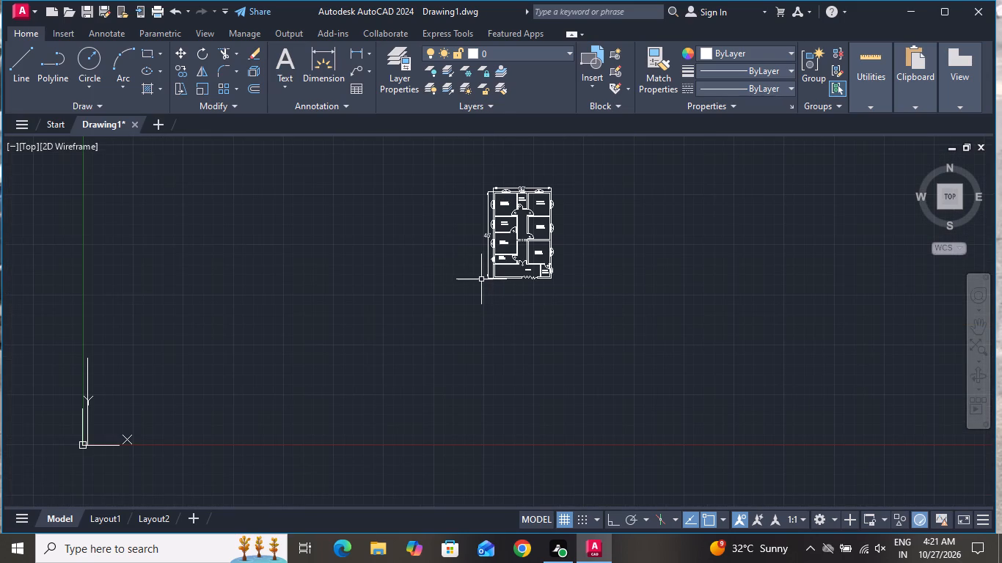
pyautogui.scroll(-2, 480, 269)
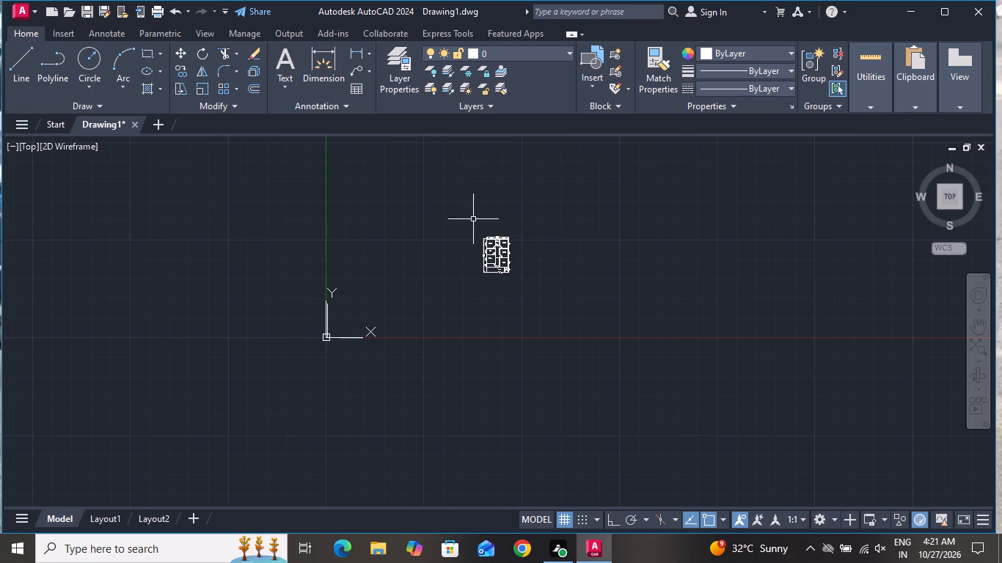
pyautogui.click(23, 72)
pyautogui.scroll(2, 514, 246)
pyautogui.scroll(2, 458, 302)
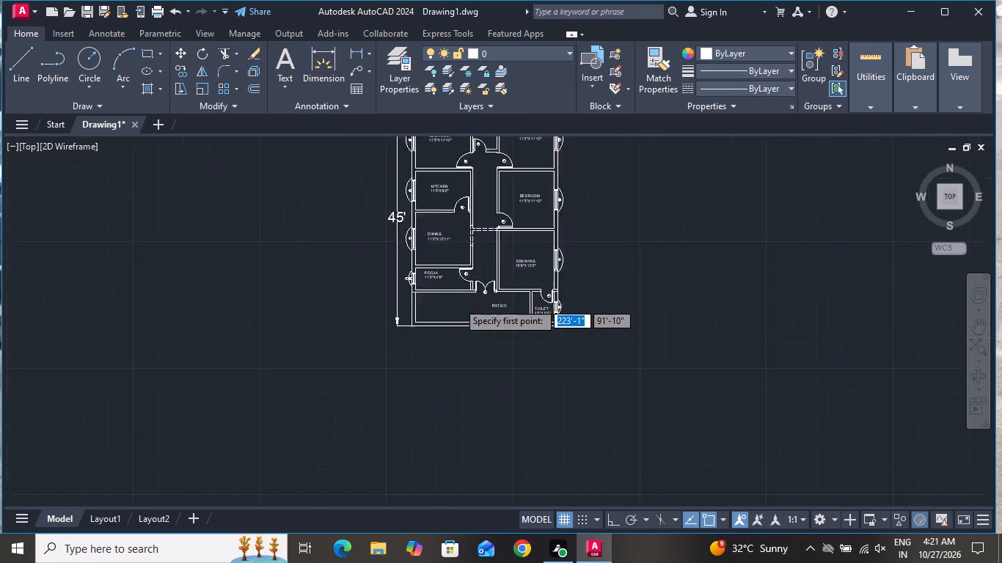
pyautogui.scroll(2, 458, 302)
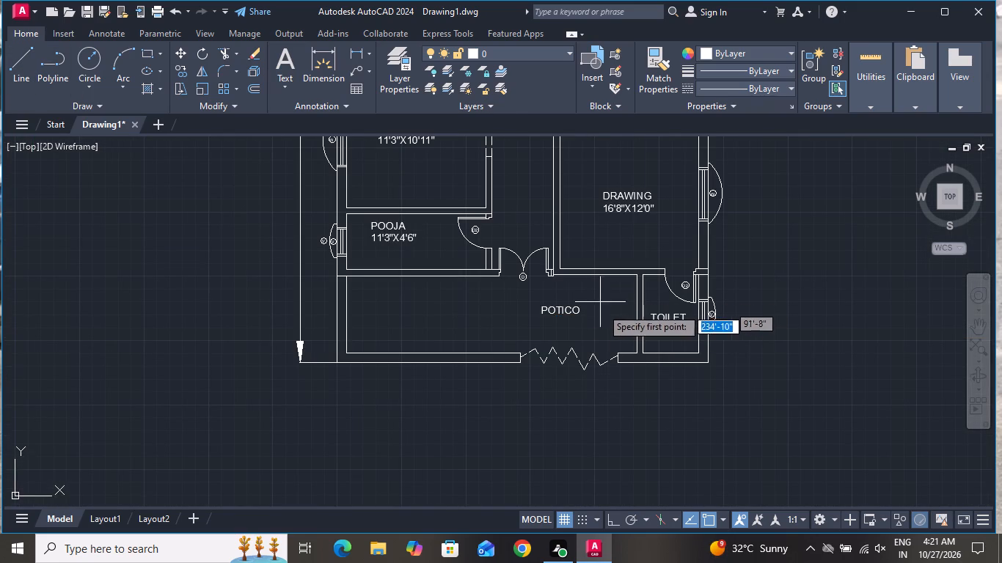
pyautogui.click(479, 363)
pyautogui.scroll(-2, 493, 419)
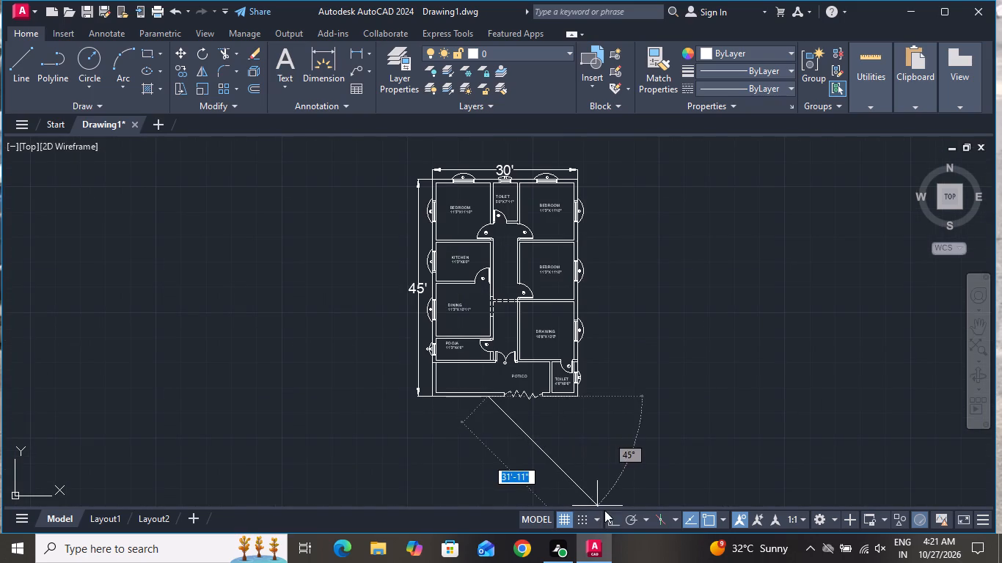
pyautogui.click(612, 521)
pyautogui.click(494, 441)
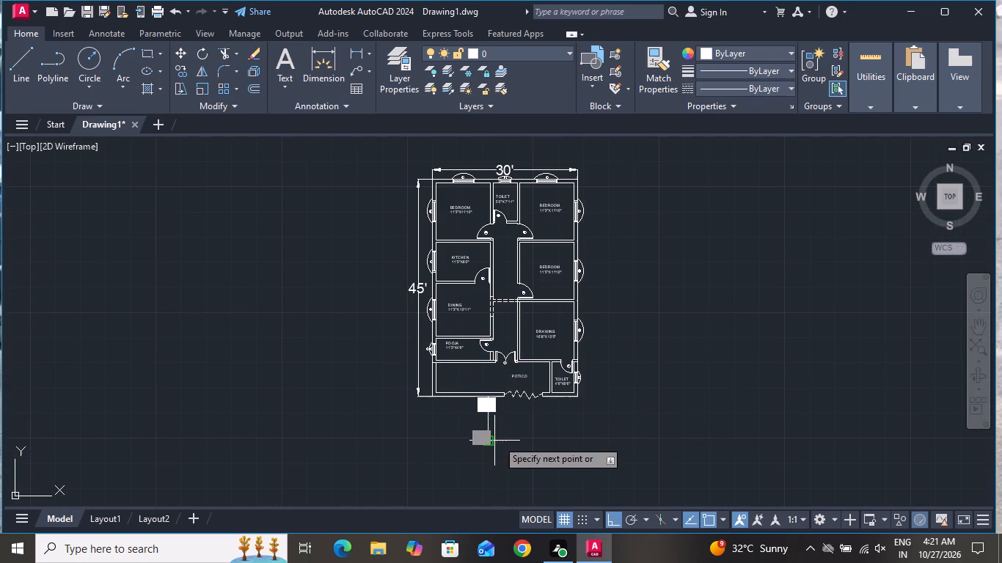
pyautogui.click(565, 426)
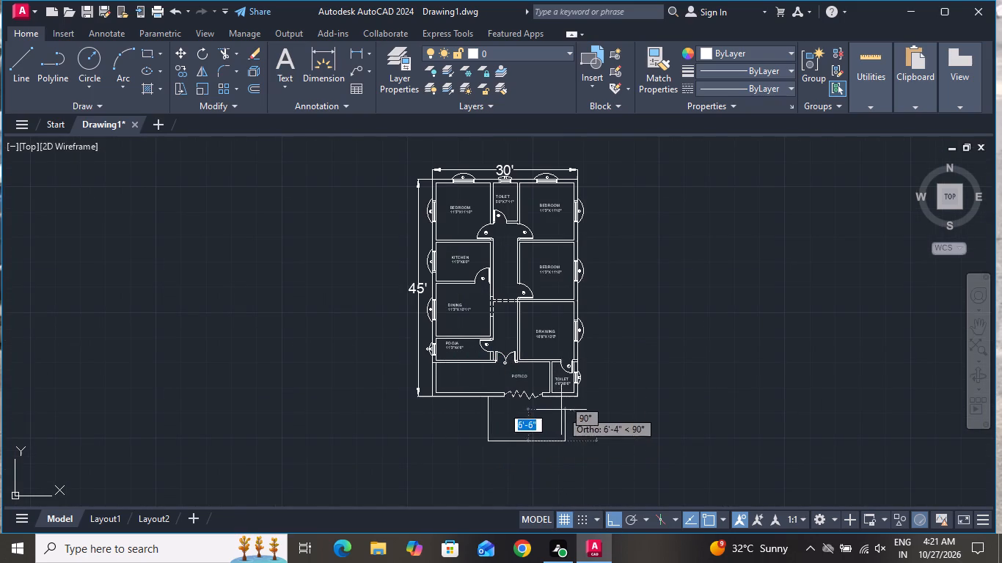
pyautogui.scroll(3, 555, 391)
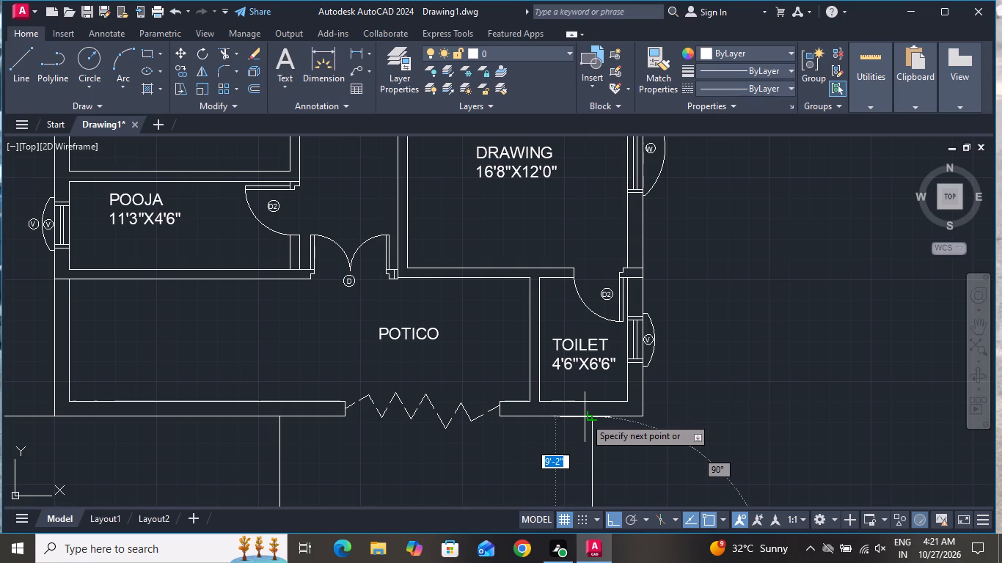
pyautogui.click(590, 418)
pyautogui.rightClick(593, 415)
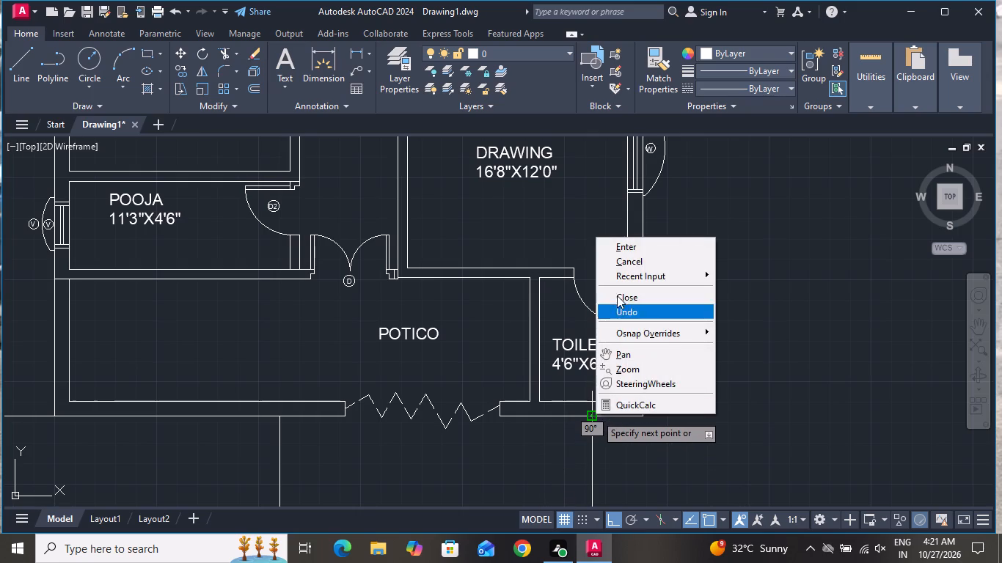
pyautogui.click(620, 260)
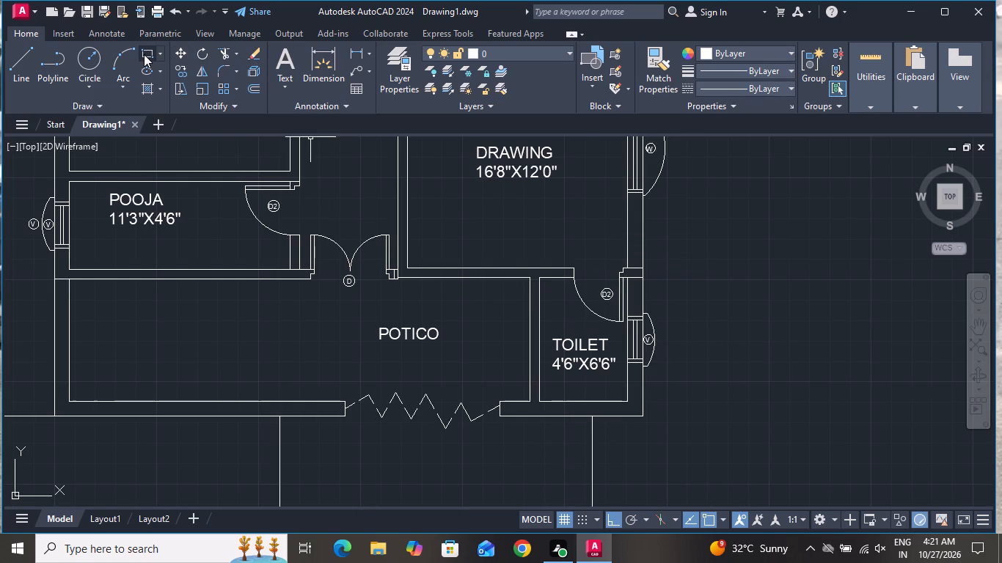
# Draw a rectangle about 2'-3" wide and 2'-7" high inside the lower-right corner of the new outline.
pyautogui.click(144, 54)
pyautogui.scroll(-2, 524, 233)
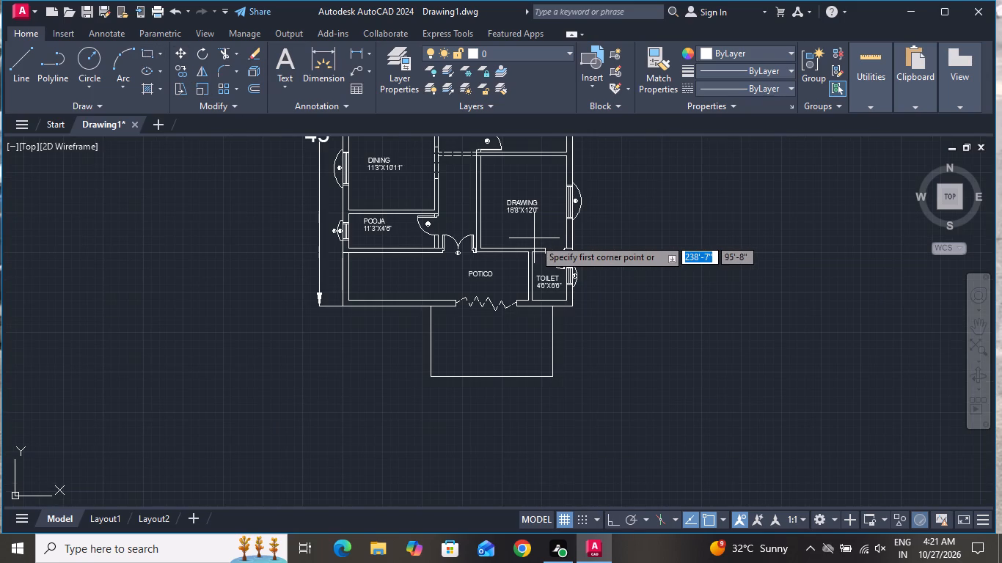
pyautogui.scroll(-2, 540, 244)
pyautogui.scroll(3, 544, 301)
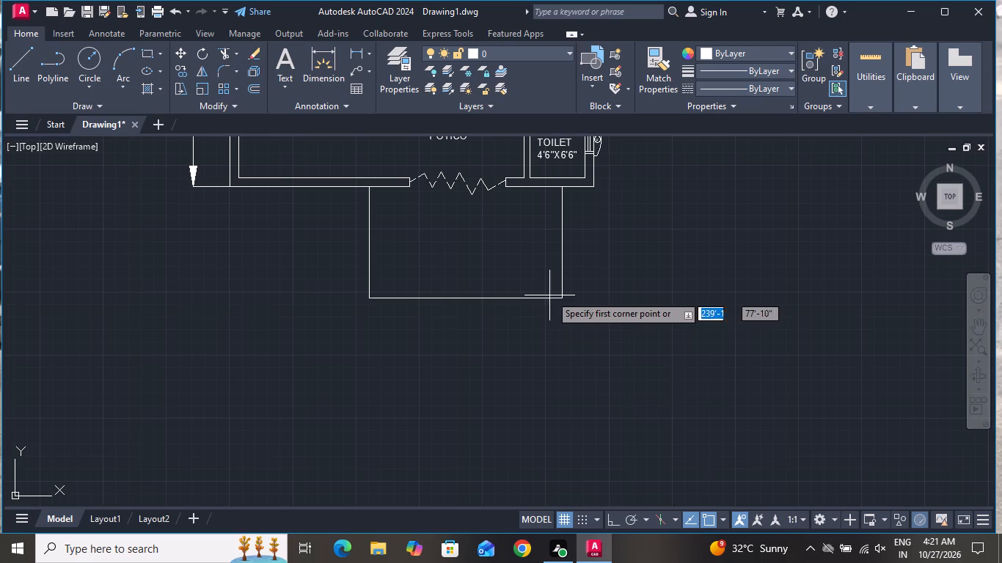
pyautogui.click(564, 301)
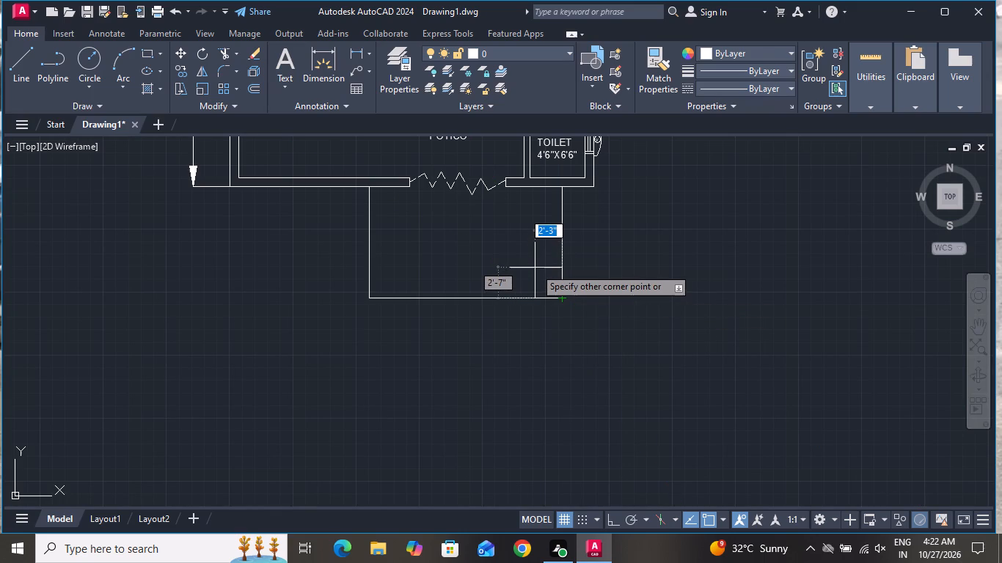
pyautogui.click(535, 268)
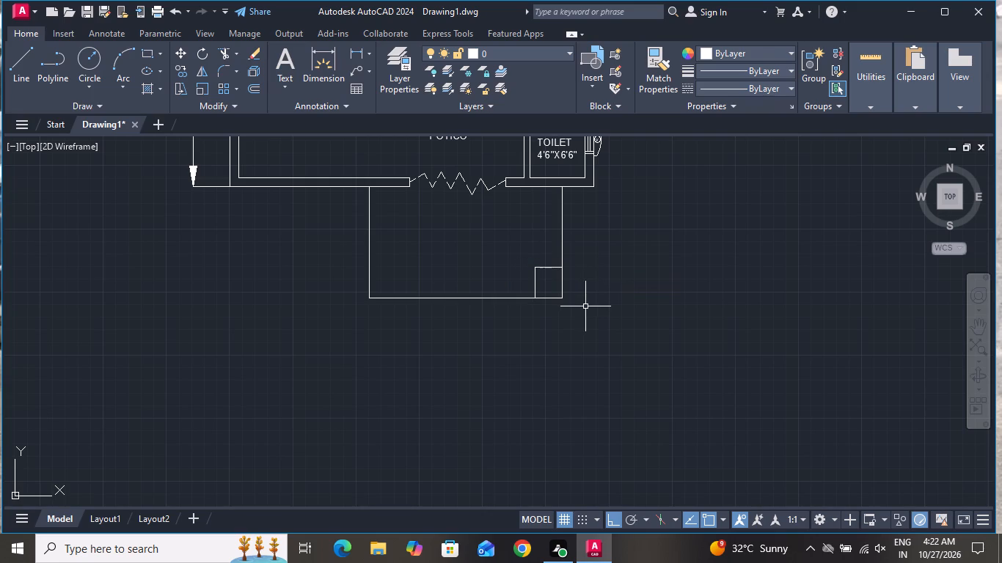
# Move the small rectangle by its top-left corner onto the outline's right side line, so it sits outside and straddles the bottom line.
pyautogui.click(544, 269)
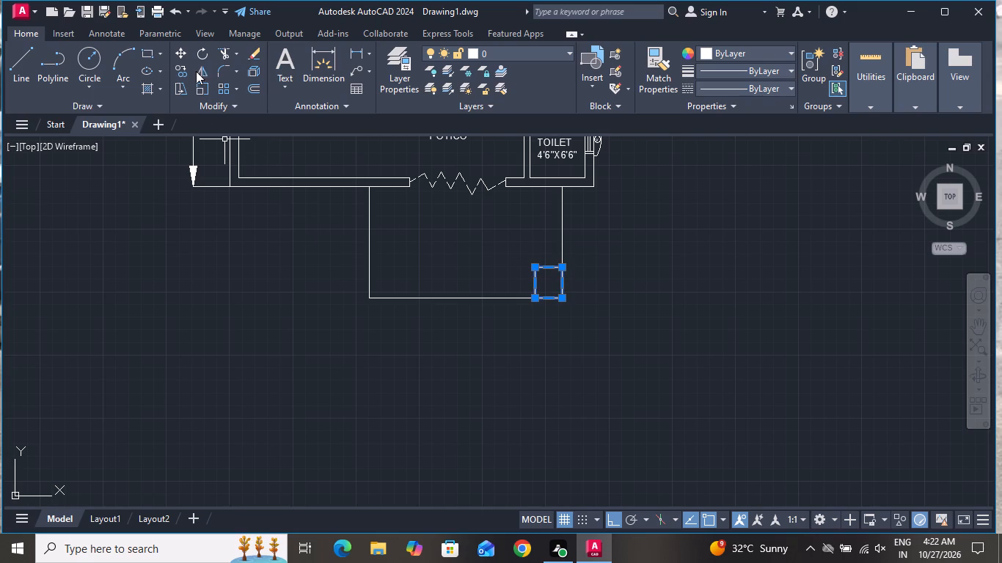
pyautogui.click(178, 54)
pyautogui.click(535, 271)
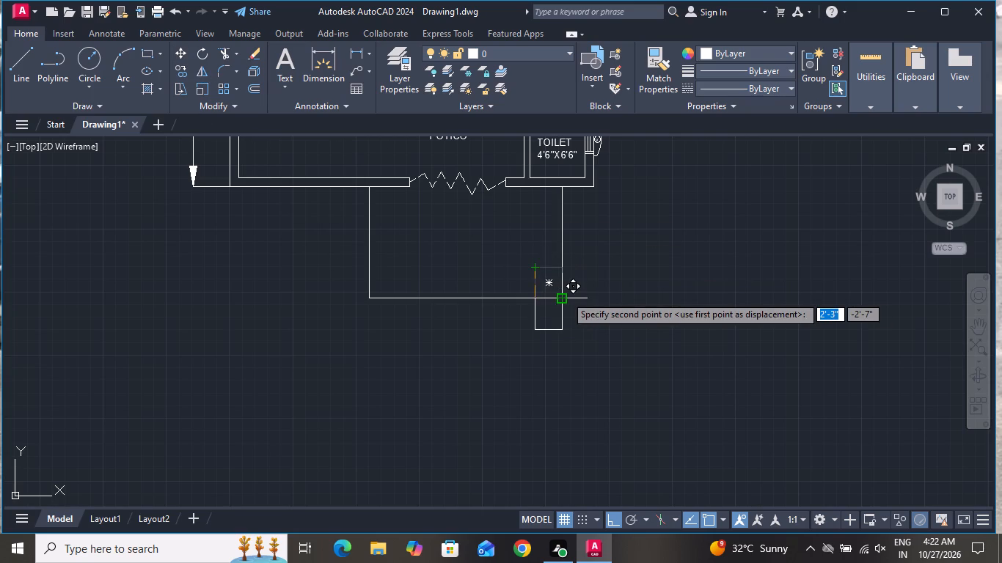
pyautogui.scroll(2, 568, 289)
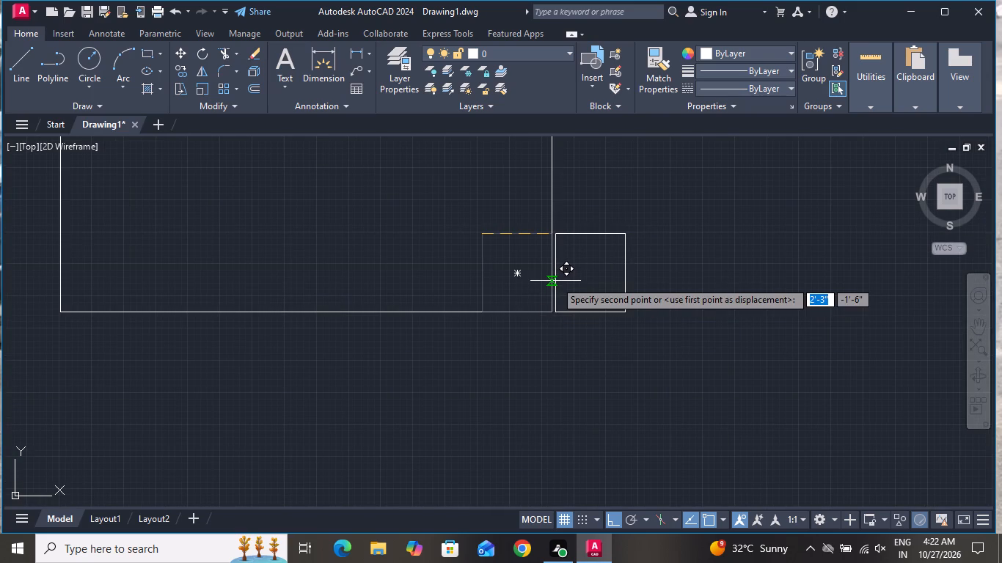
pyautogui.click(552, 273)
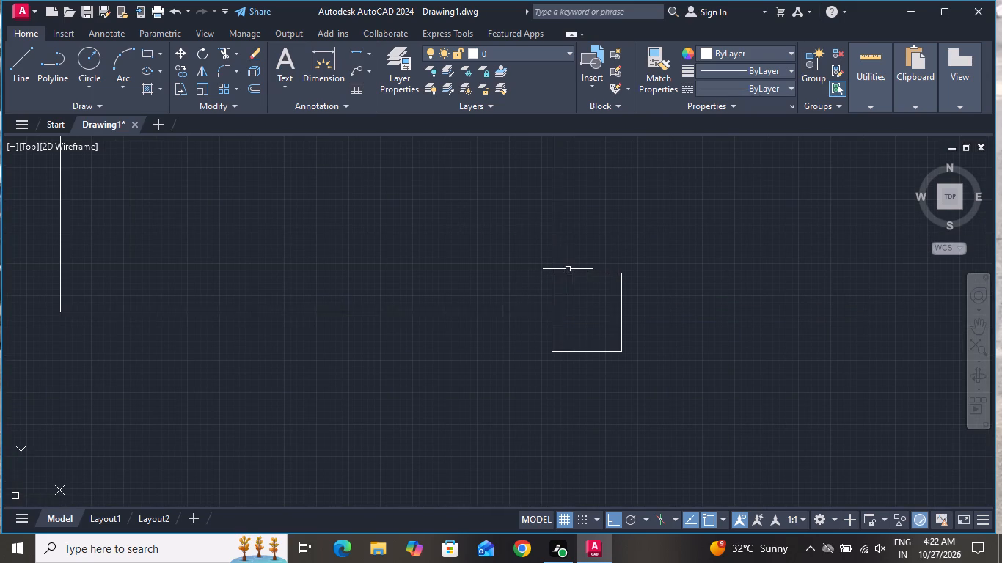
pyautogui.scroll(-2, 619, 283)
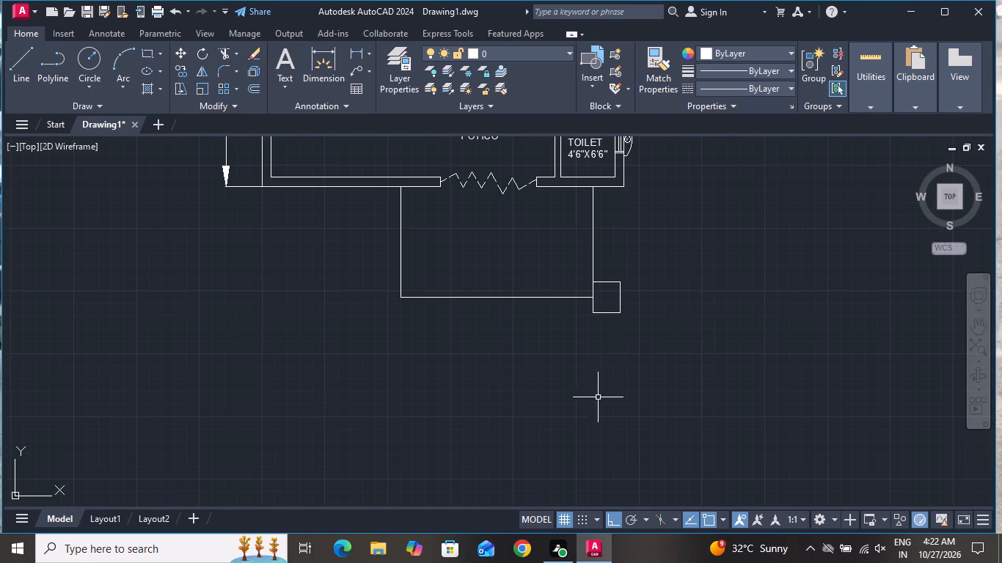
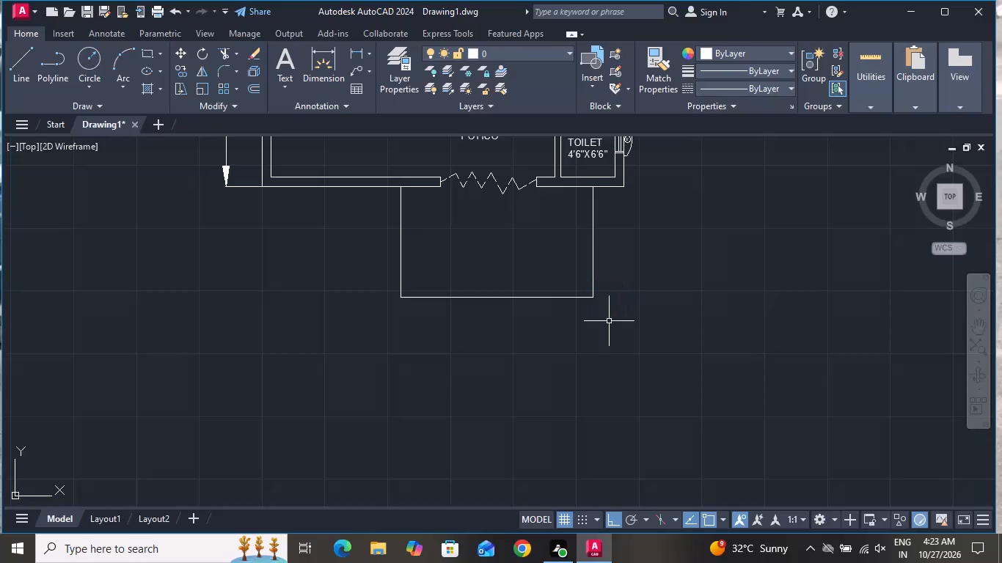
# Draw a rectangle about 1'-7" square outside the portico outline's right side, starting from its lower-right corner.
pyautogui.click(144, 49)
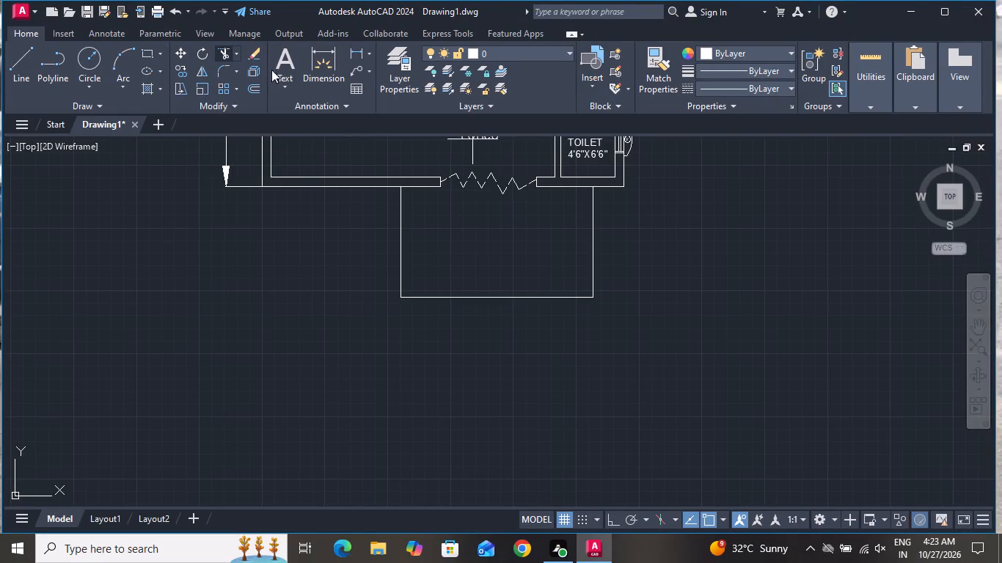
pyautogui.scroll(1, 665, 163)
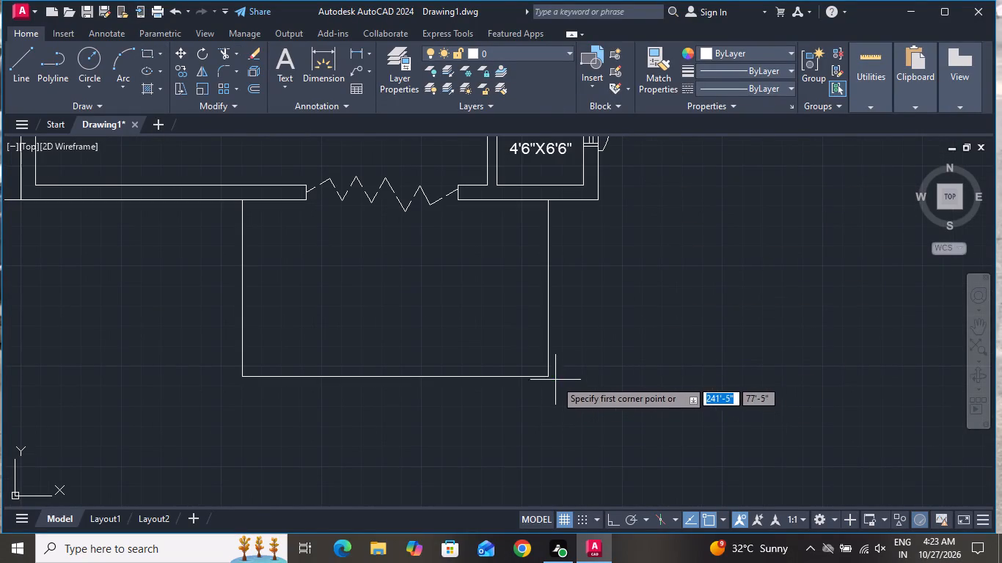
pyautogui.click(549, 375)
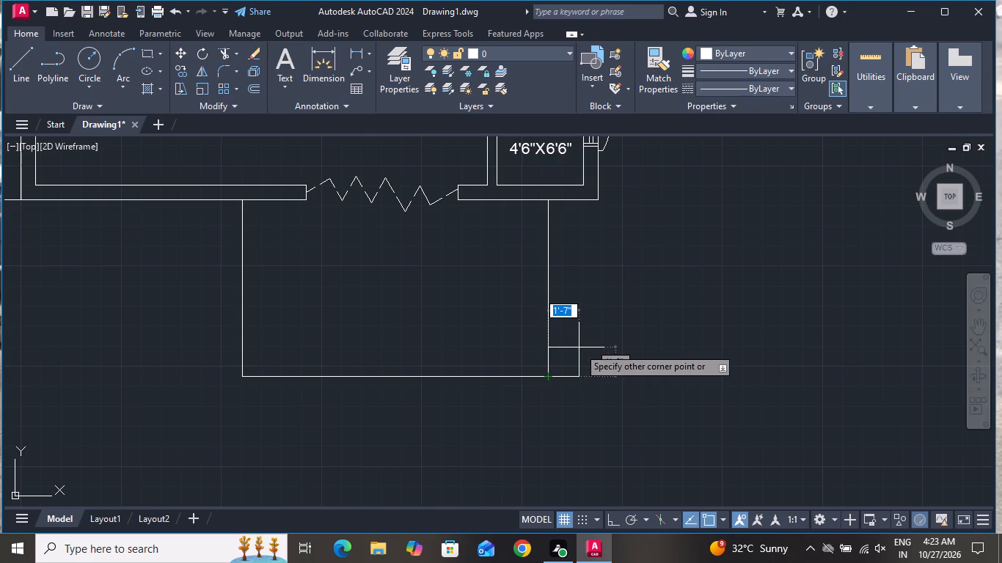
pyautogui.doubleClick(579, 346)
# Copy the small square to the outline's lower-left corner, placing it outside the left side line.
pyautogui.click(574, 346)
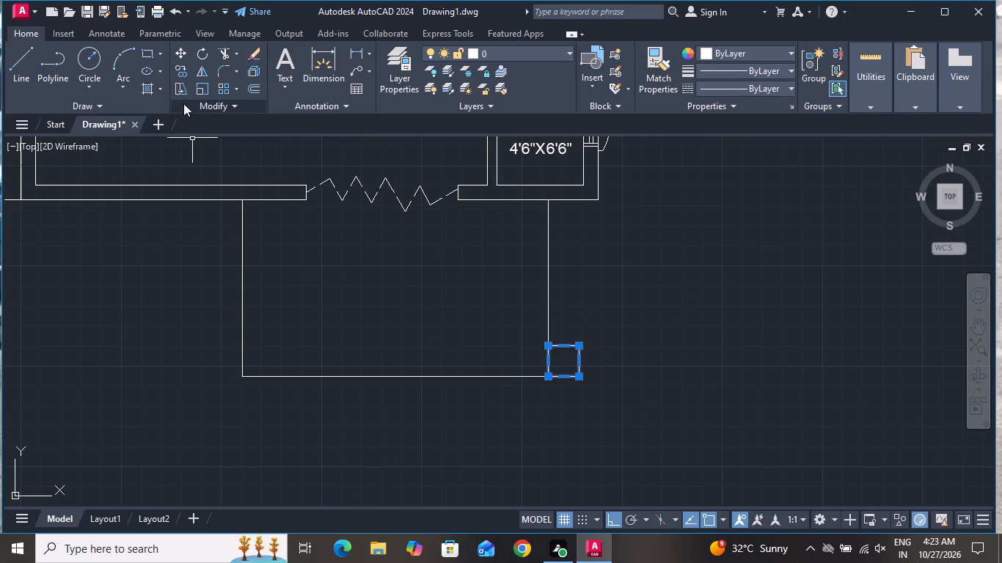
pyautogui.click(175, 67)
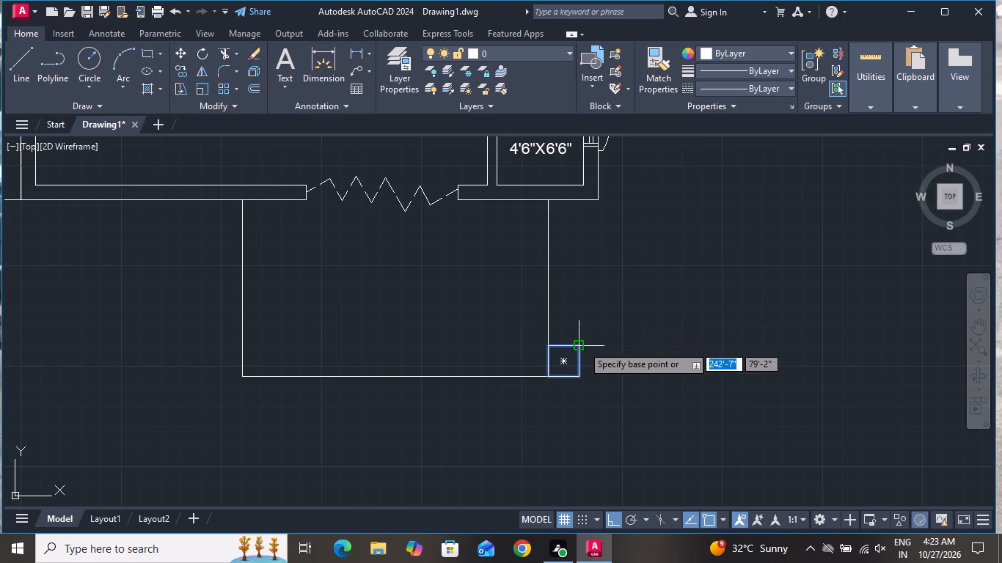
pyautogui.click(579, 378)
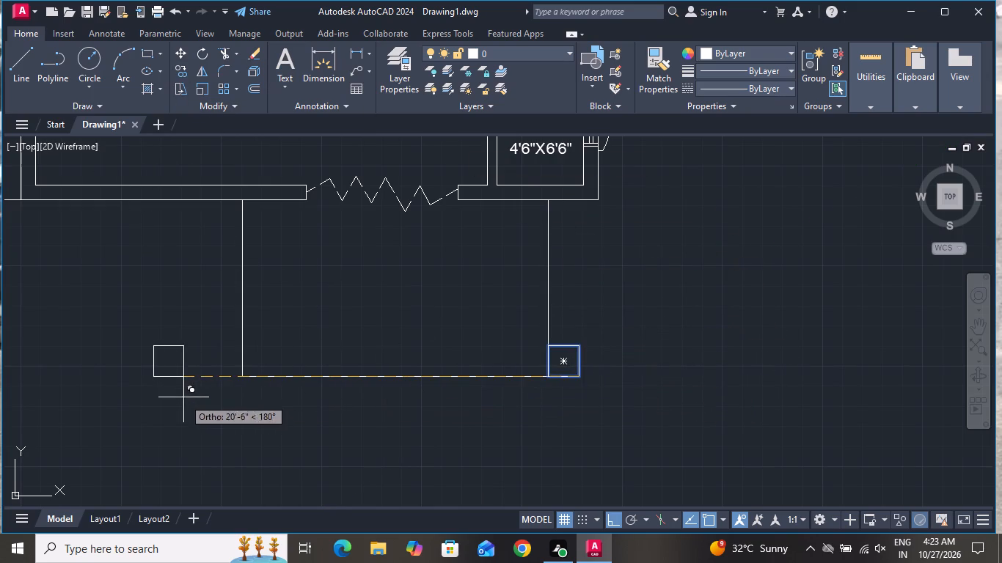
pyautogui.scroll(1, 231, 385)
pyautogui.click(246, 370)
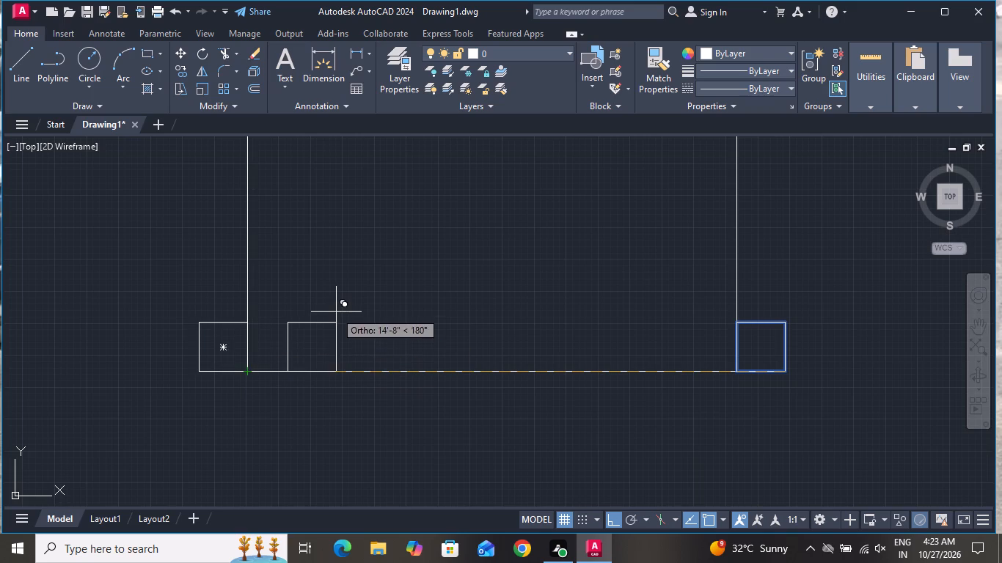
pyautogui.rightClick(336, 311)
pyautogui.click(372, 332)
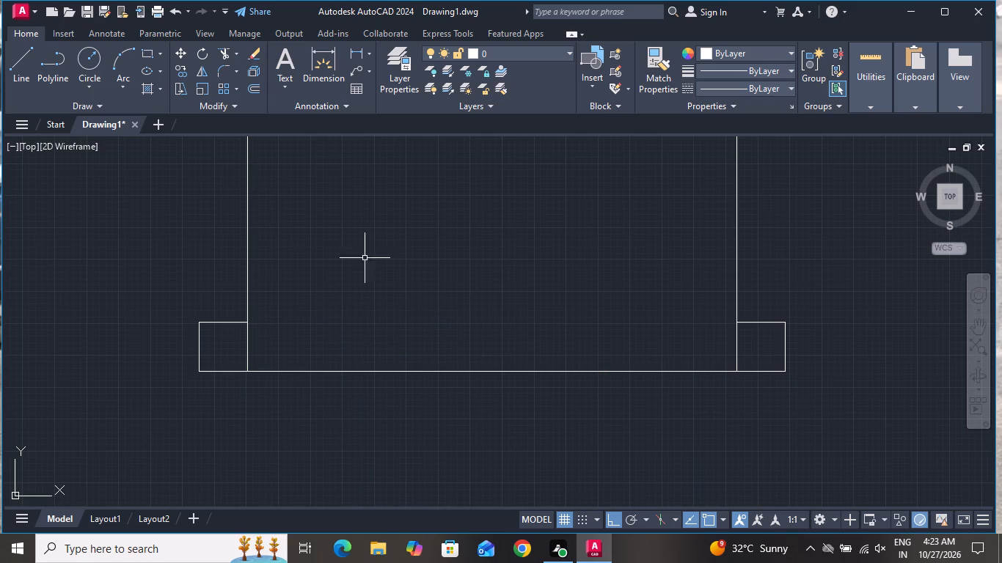
# With the ACAD_ISO02W100 linetype, draw a three-sided line outline around the portico outline, about 11'-4" deep and 22'-9" wide, starting and ending on the bottom wall.
pyautogui.click(731, 84)
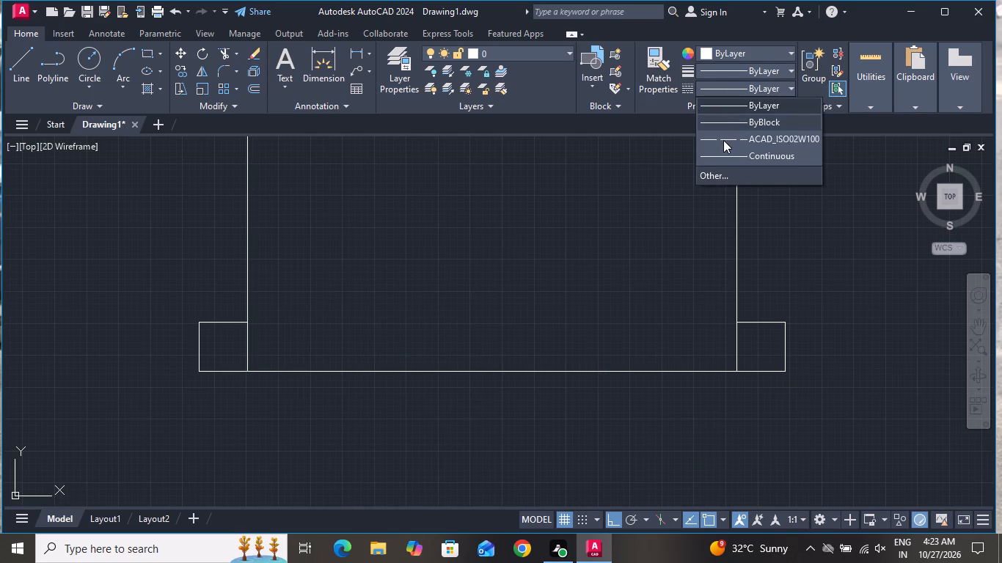
pyautogui.click(723, 140)
pyautogui.click(16, 57)
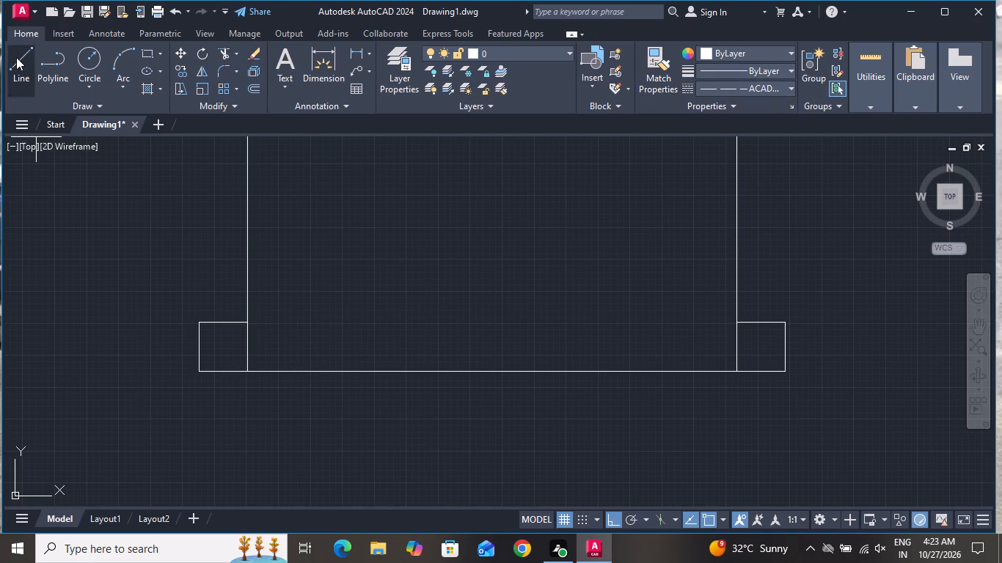
pyautogui.scroll(-7, 203, 187)
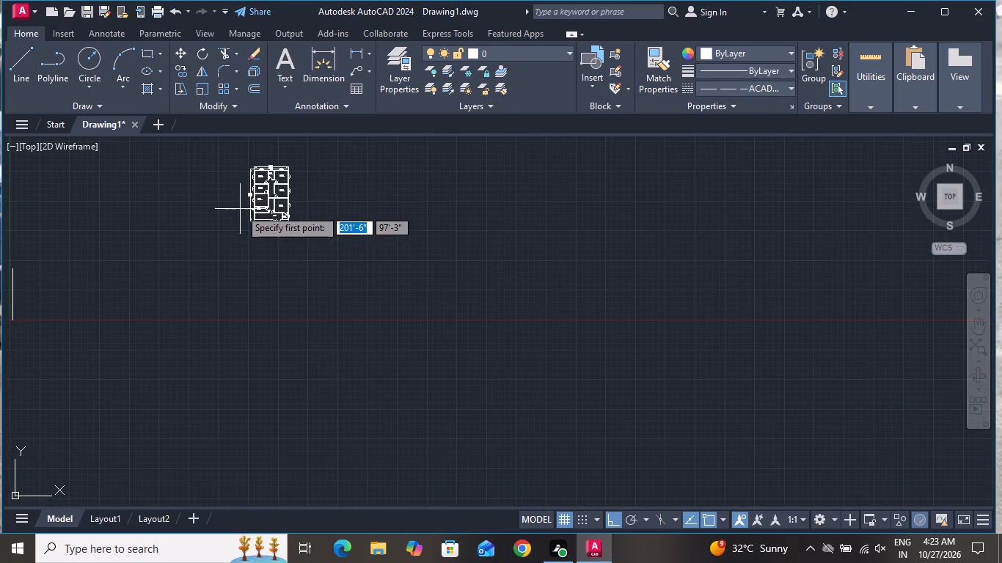
pyautogui.scroll(3, 241, 209)
pyautogui.scroll(2, 318, 296)
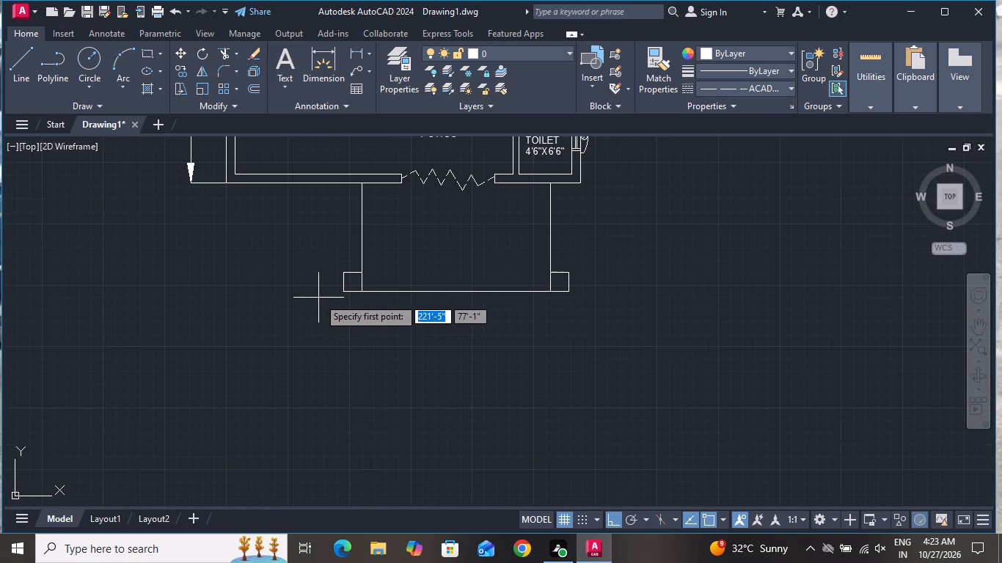
pyautogui.click(314, 181)
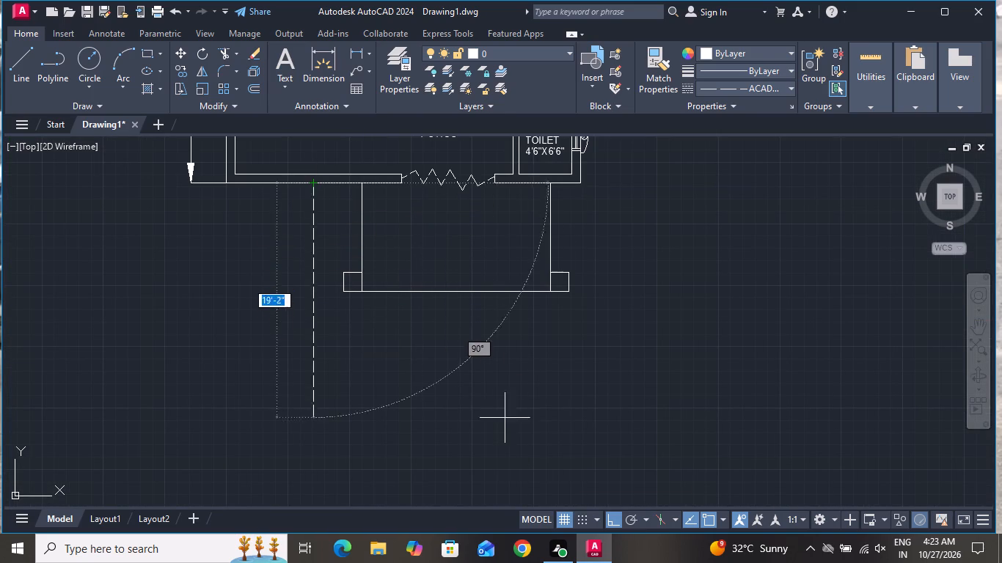
pyautogui.click(322, 319)
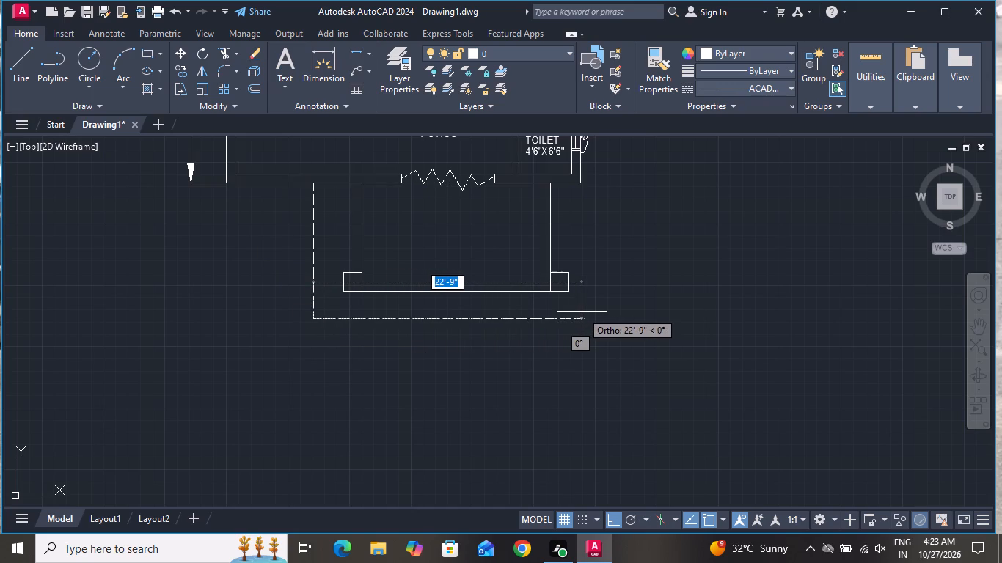
pyautogui.click(582, 312)
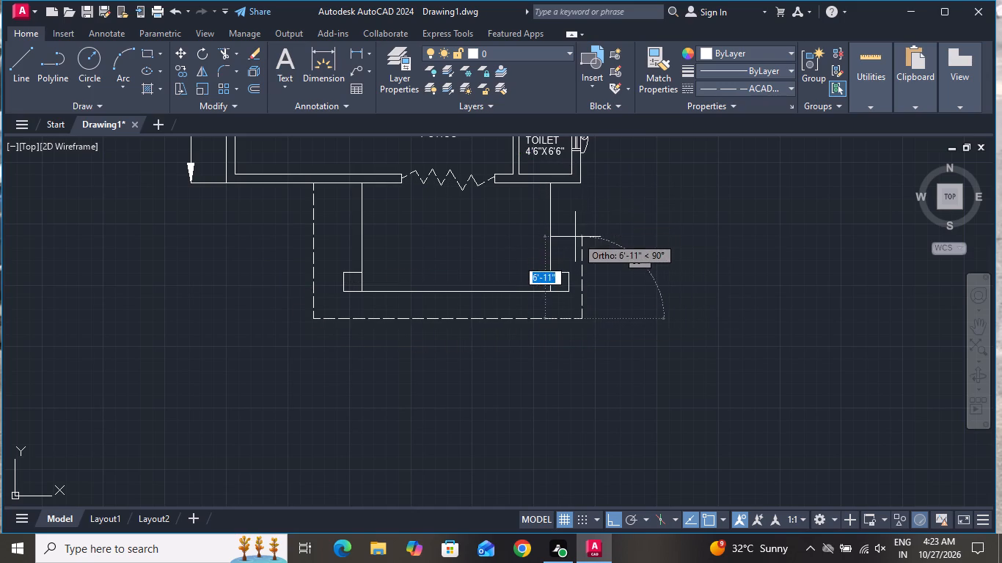
pyautogui.click(577, 183)
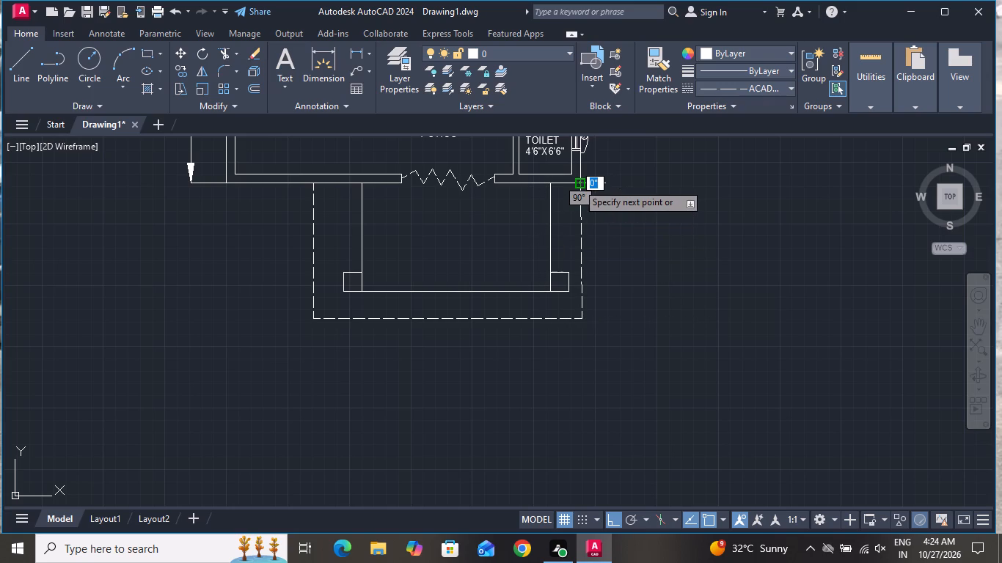
pyautogui.rightClick(578, 183)
pyautogui.click(589, 210)
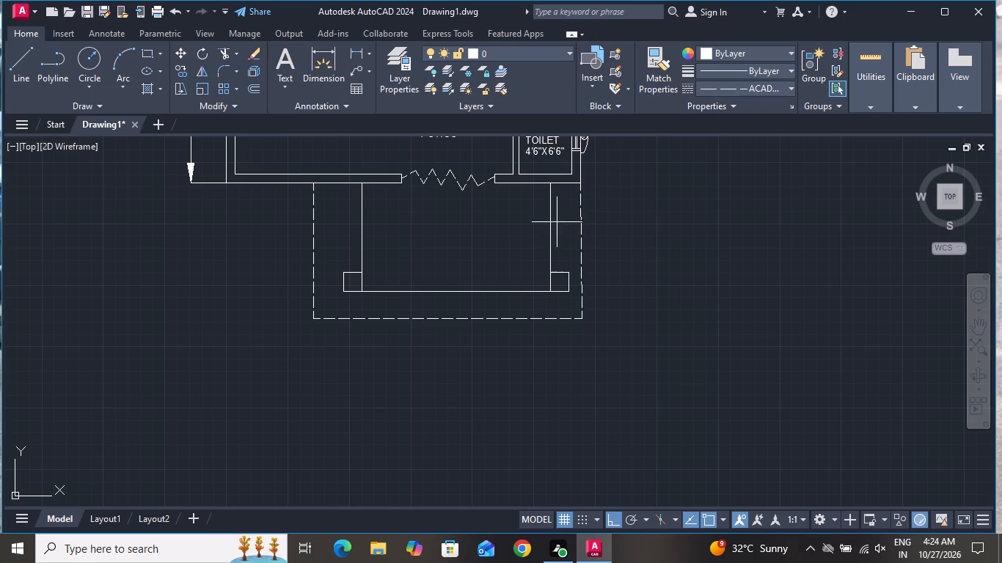
# Move the solid portico outline and both corner squares about 1'-7" to the left along the bottom wall.
pyautogui.click(557, 222)
pyautogui.click(329, 306)
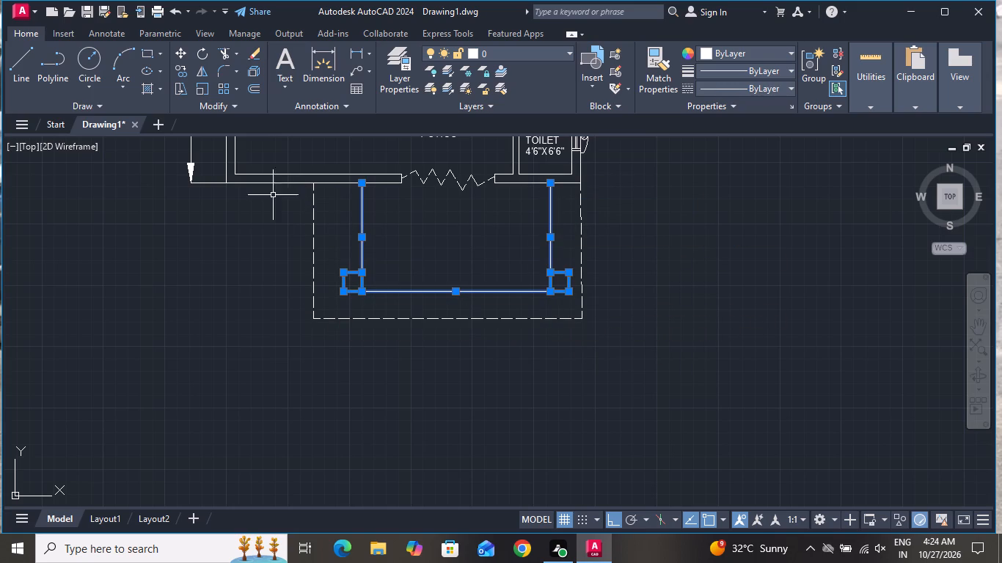
pyautogui.click(180, 55)
pyautogui.click(360, 182)
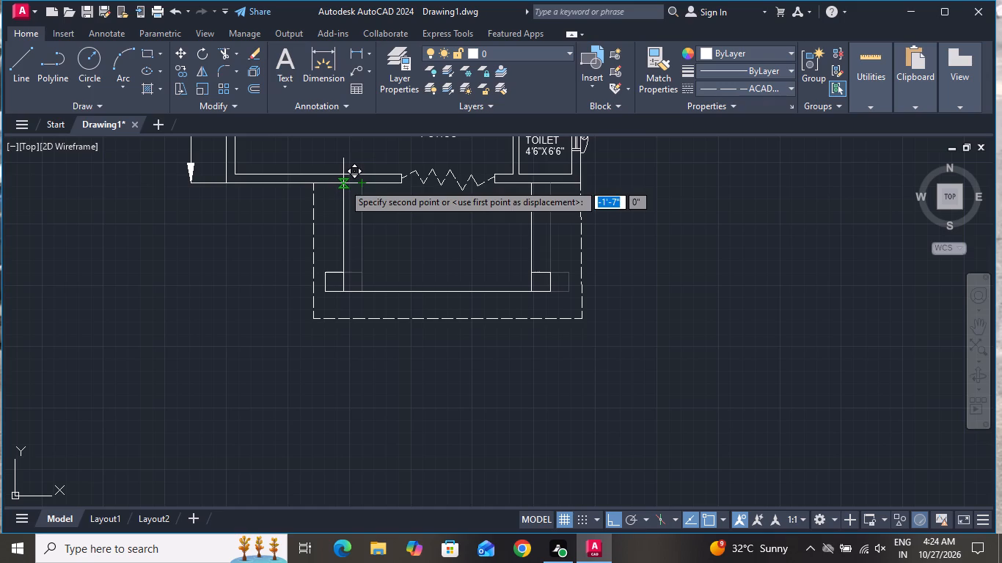
pyautogui.click(343, 183)
# Move the three dashed outline lines about 1'-5" to the left along the bottom wall.
pyautogui.click(614, 222)
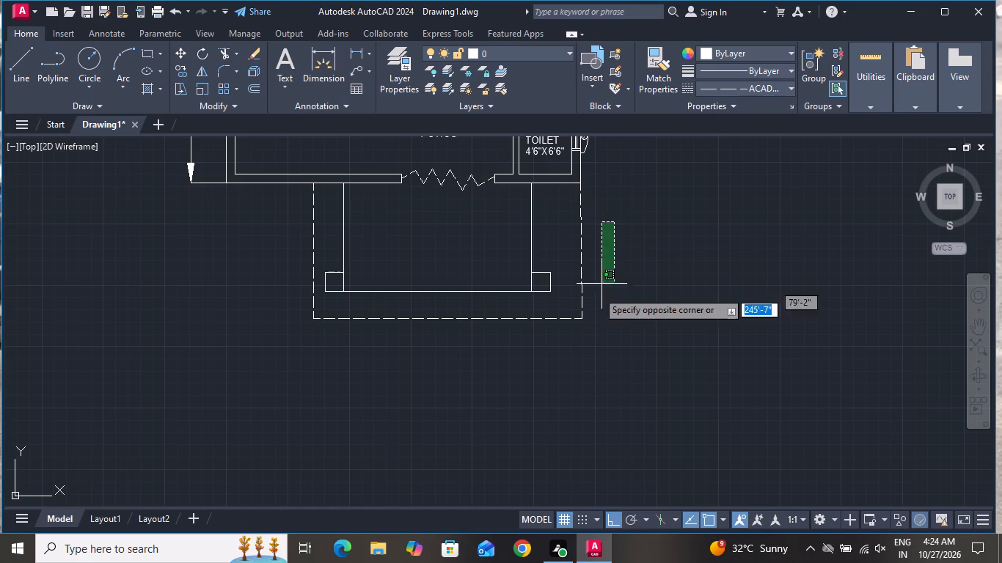
pyautogui.click(571, 317)
pyautogui.click(367, 311)
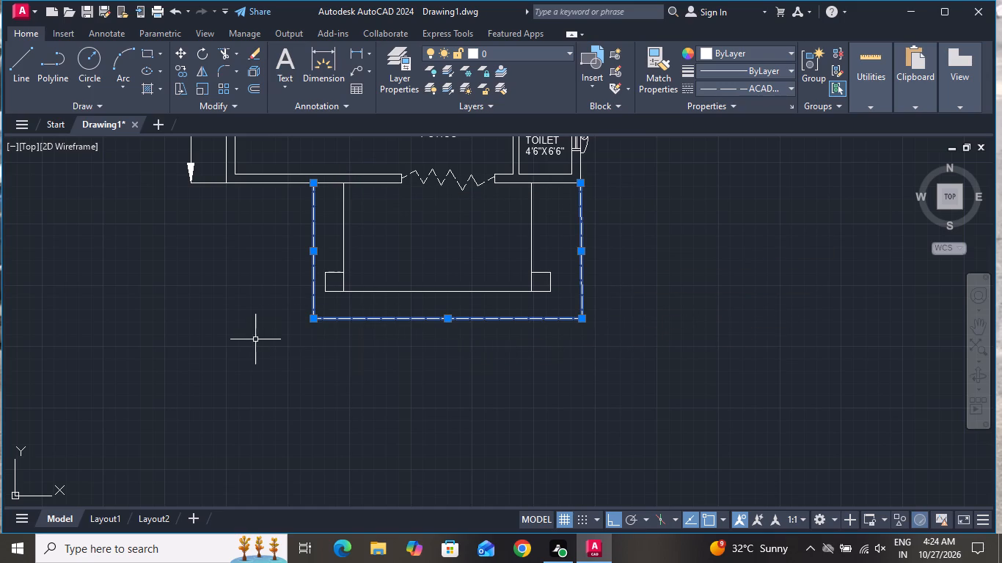
pyautogui.click(255, 339)
pyautogui.click(180, 51)
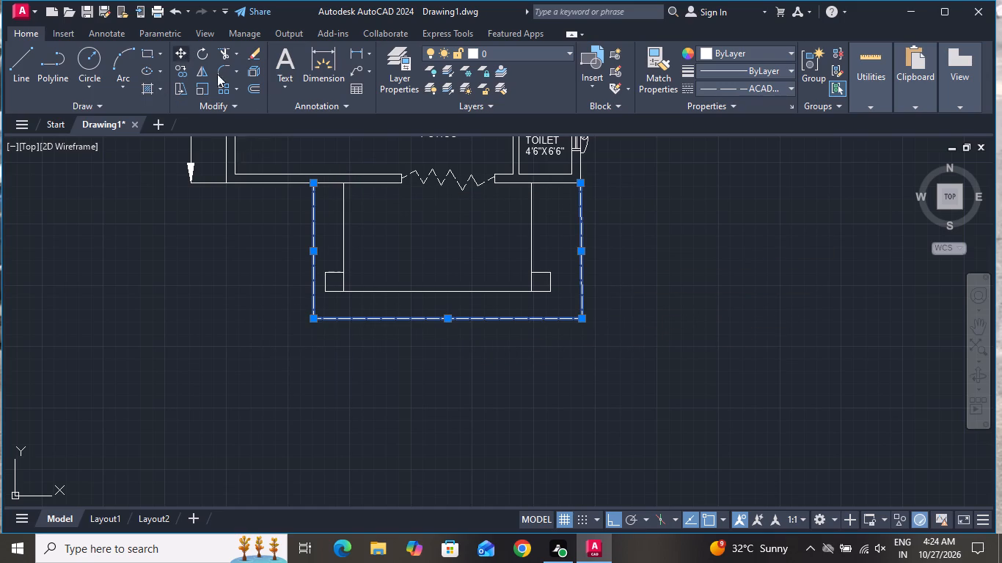
pyautogui.click(309, 188)
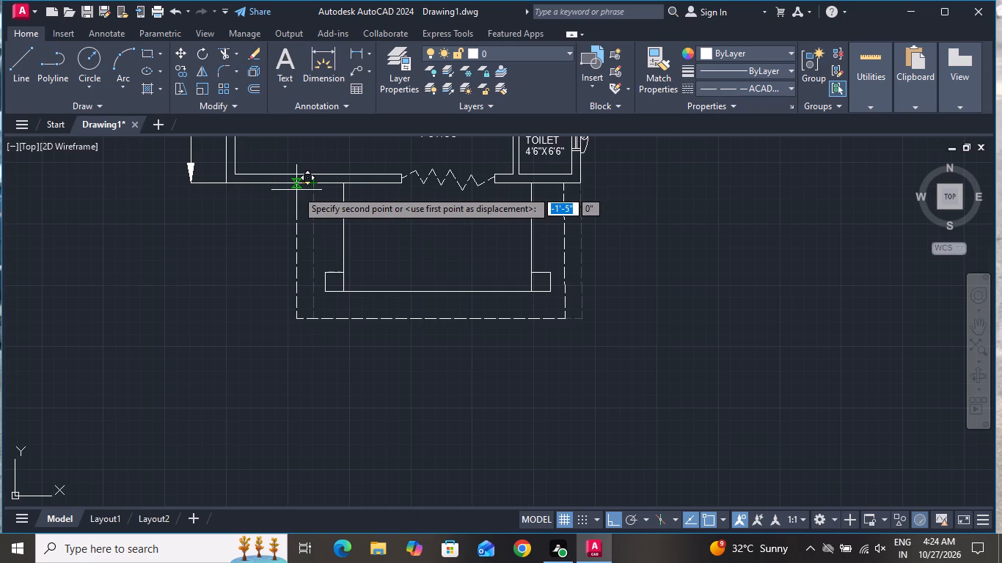
pyautogui.click(296, 190)
# Draw a dashed diagonal line from the dashed outline's lower-left corner to the solid outline's lower-left corner.
pyautogui.scroll(-1, 403, 279)
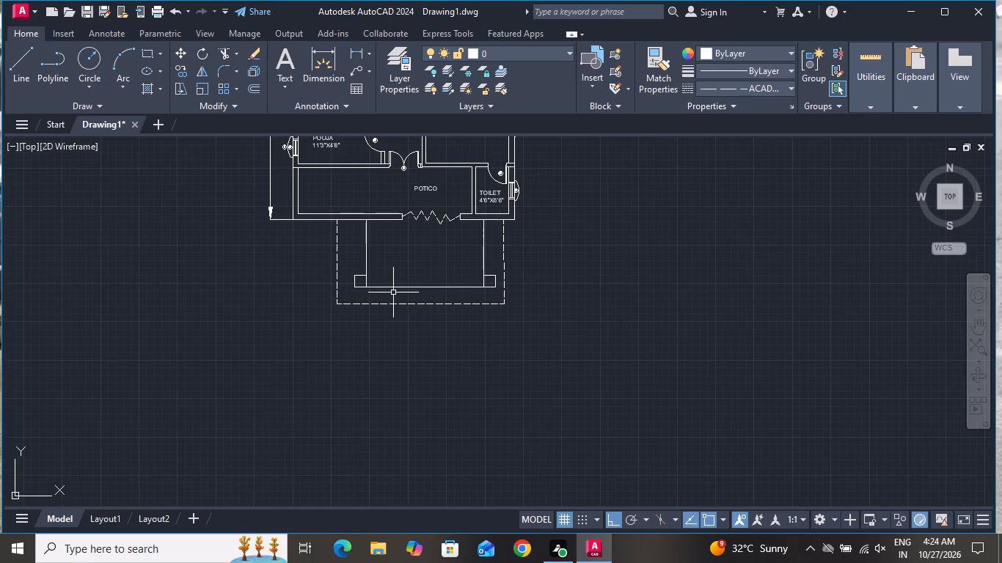
pyautogui.click(18, 73)
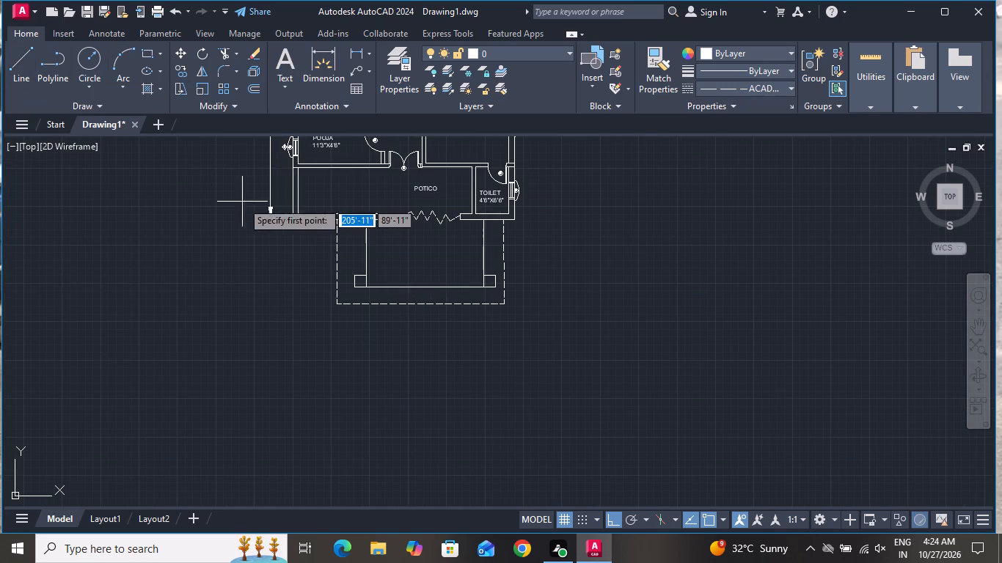
pyautogui.scroll(2, 298, 288)
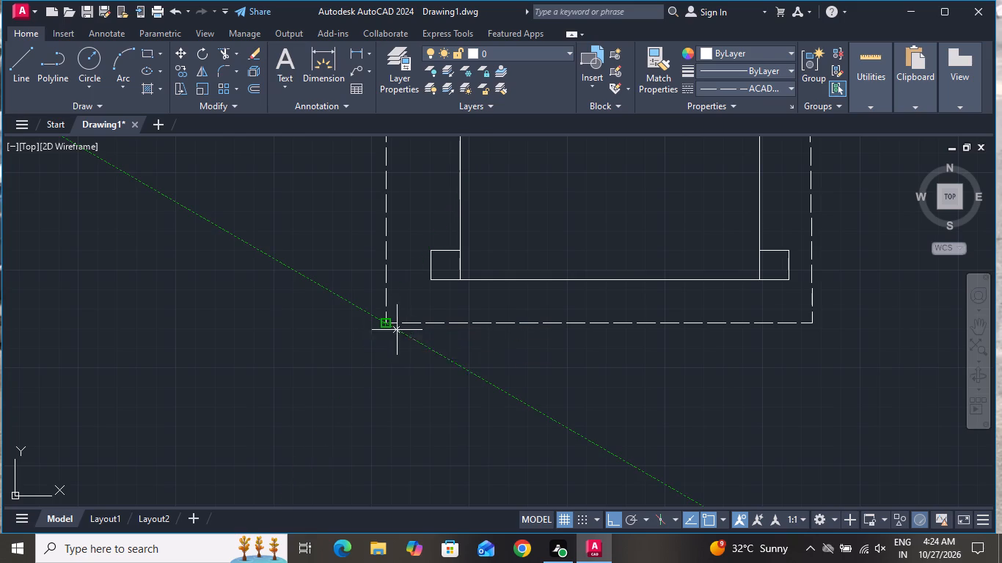
pyautogui.scroll(1, 425, 360)
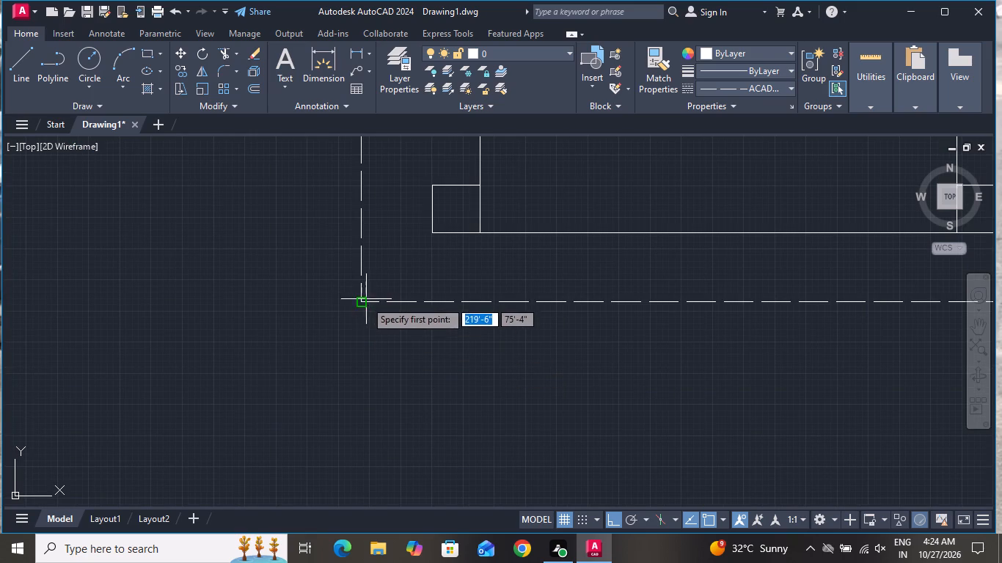
pyautogui.click(360, 303)
pyautogui.click(478, 231)
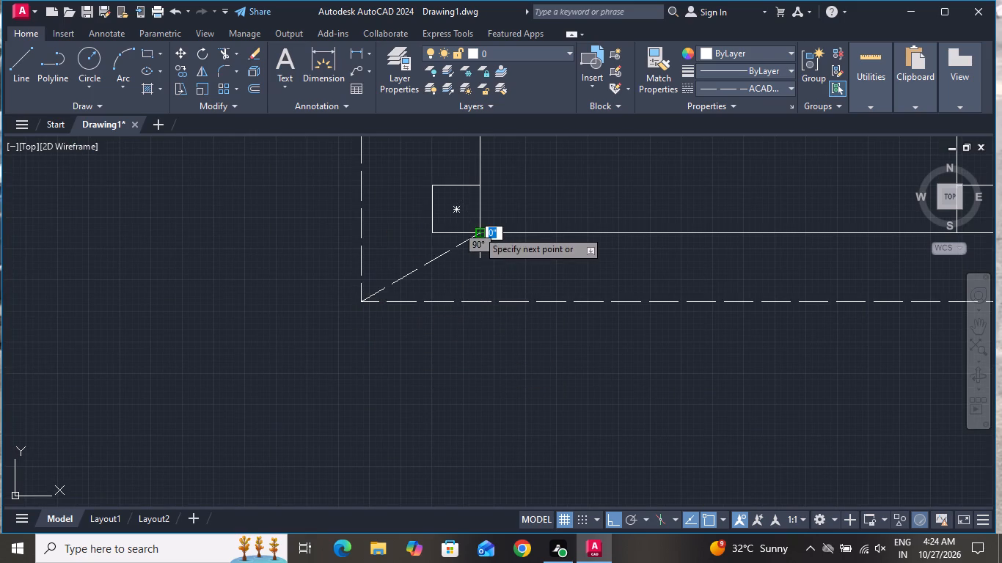
pyautogui.rightClick(478, 229)
pyautogui.click(514, 257)
# Draw a dashed diagonal line from the dashed outline's lower-right corner to the solid outline's lower-right corner.
pyautogui.click(21, 51)
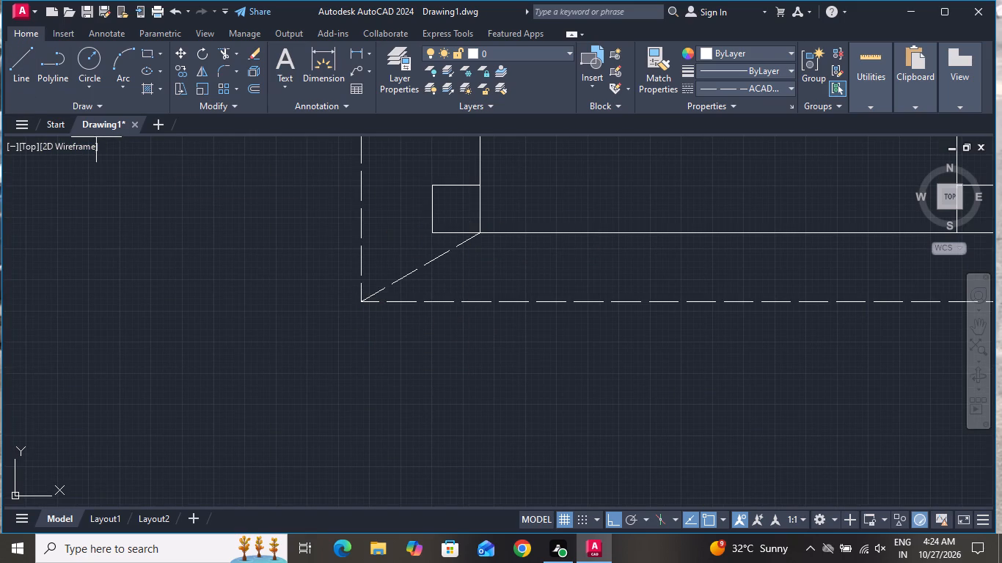
pyautogui.scroll(-3, 203, 210)
pyautogui.scroll(3, 423, 228)
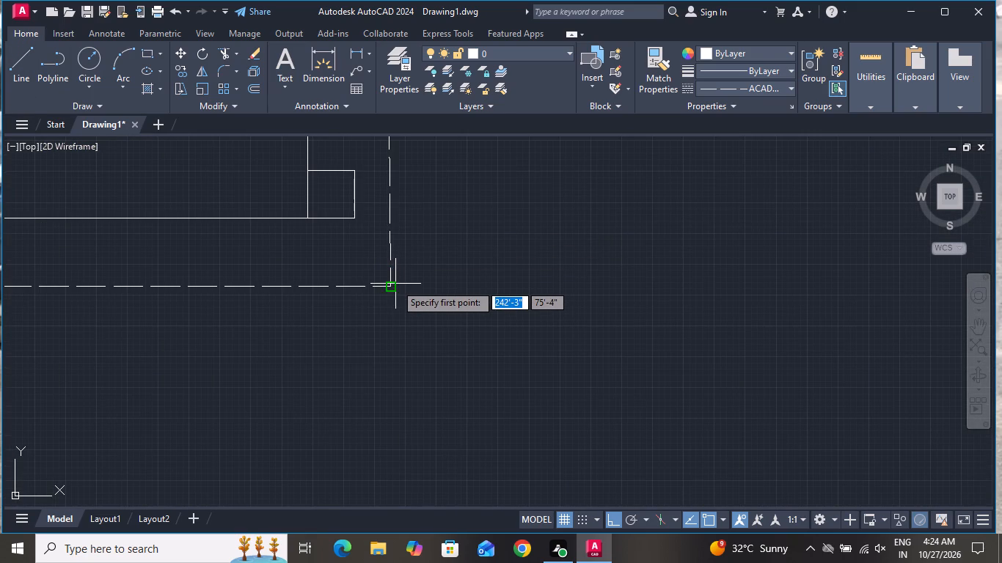
pyautogui.click(389, 287)
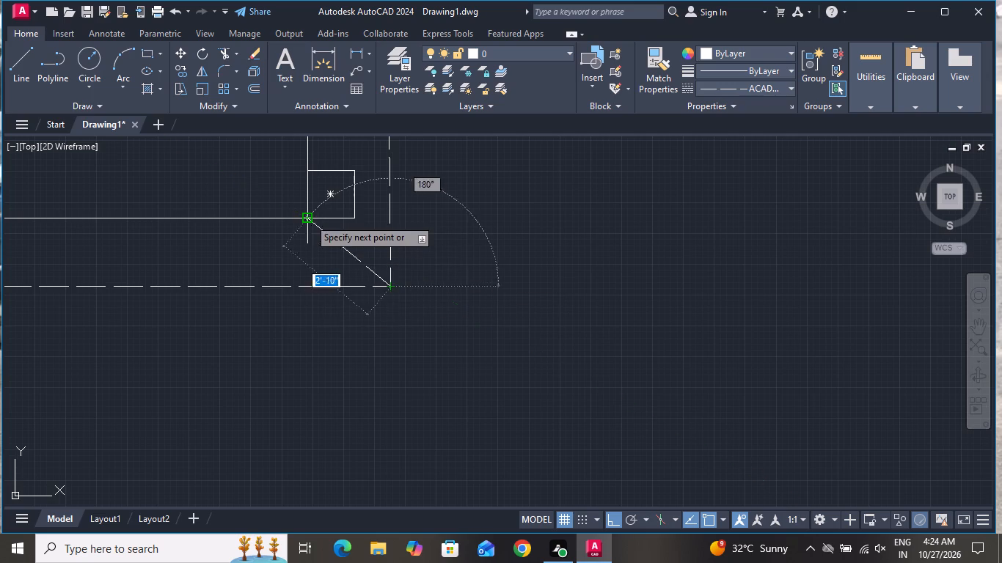
pyautogui.click(309, 218)
pyautogui.rightClick(310, 218)
pyautogui.click(359, 241)
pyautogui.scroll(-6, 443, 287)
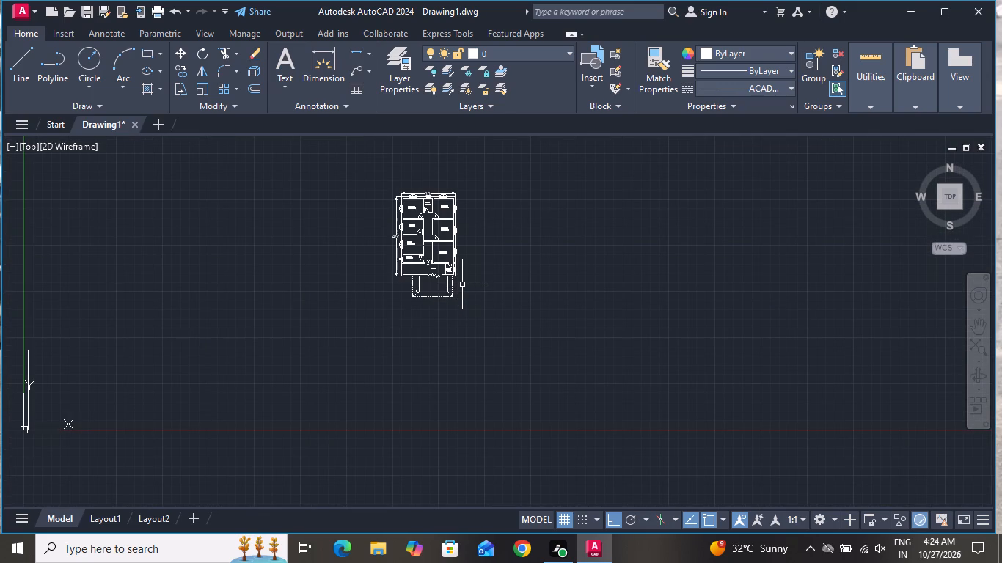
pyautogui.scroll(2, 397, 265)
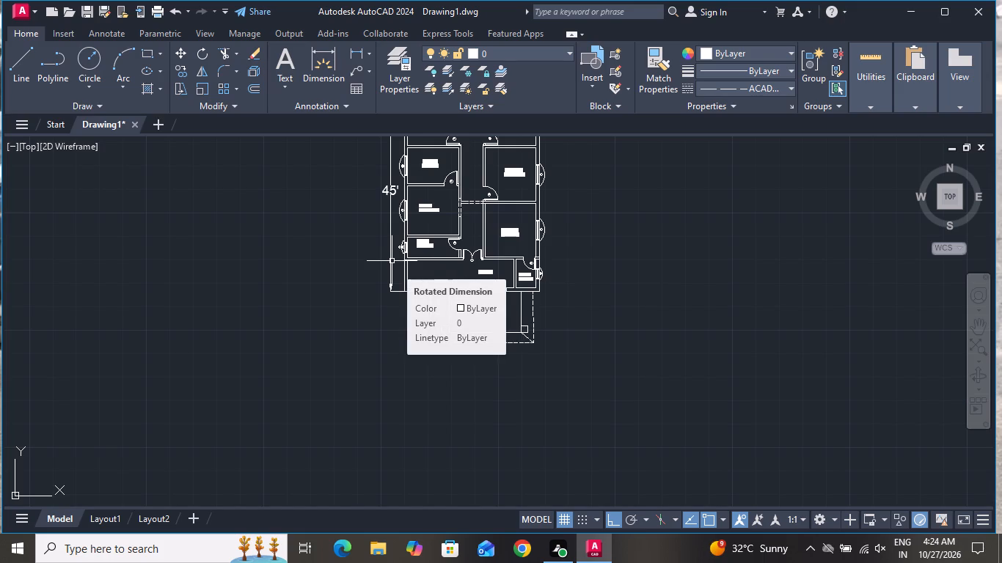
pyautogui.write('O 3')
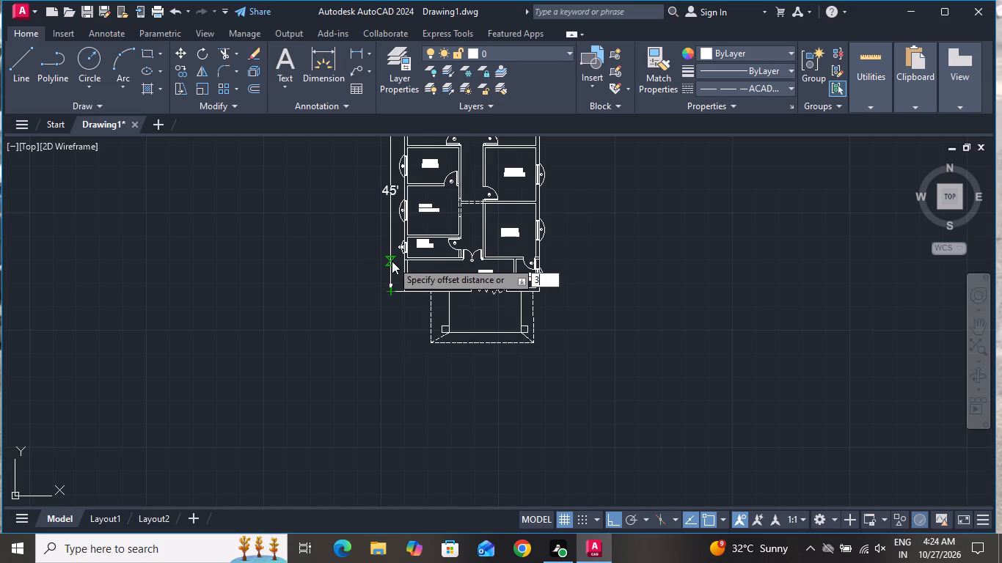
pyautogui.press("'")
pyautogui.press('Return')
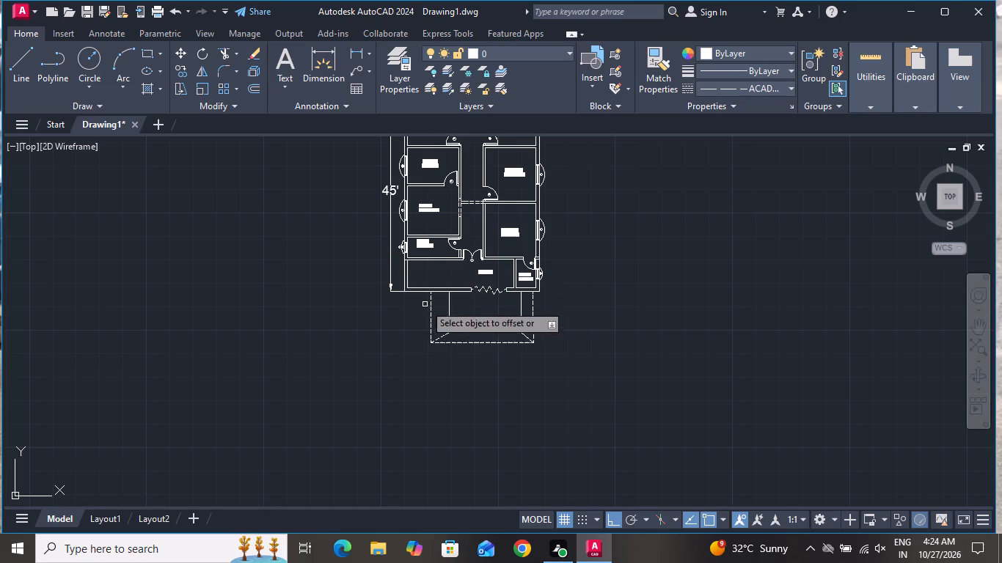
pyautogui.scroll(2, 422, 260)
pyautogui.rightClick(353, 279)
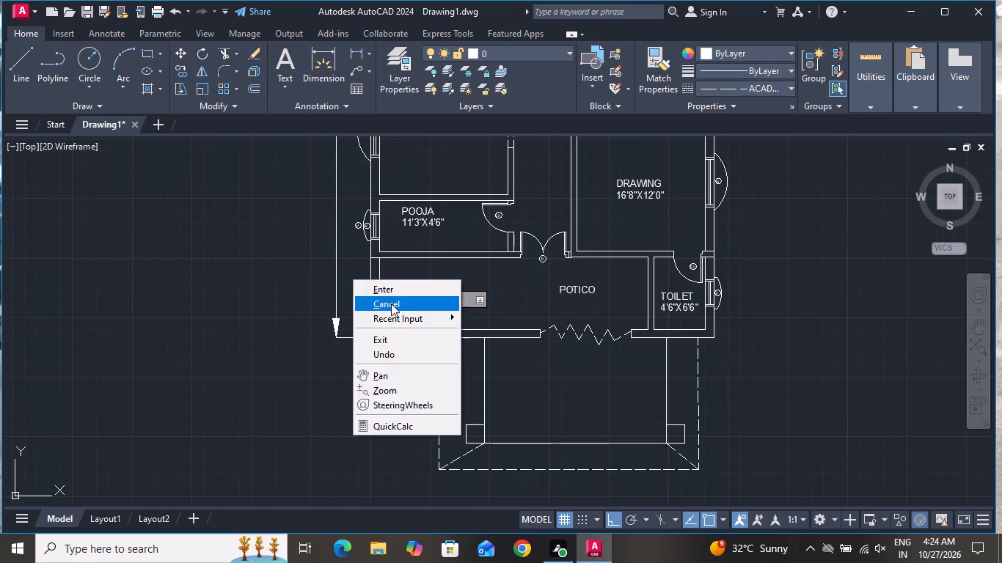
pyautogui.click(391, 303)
# Trim the short line crossing the left outer wall at the portico room's upper-left corner.
pyautogui.click(224, 49)
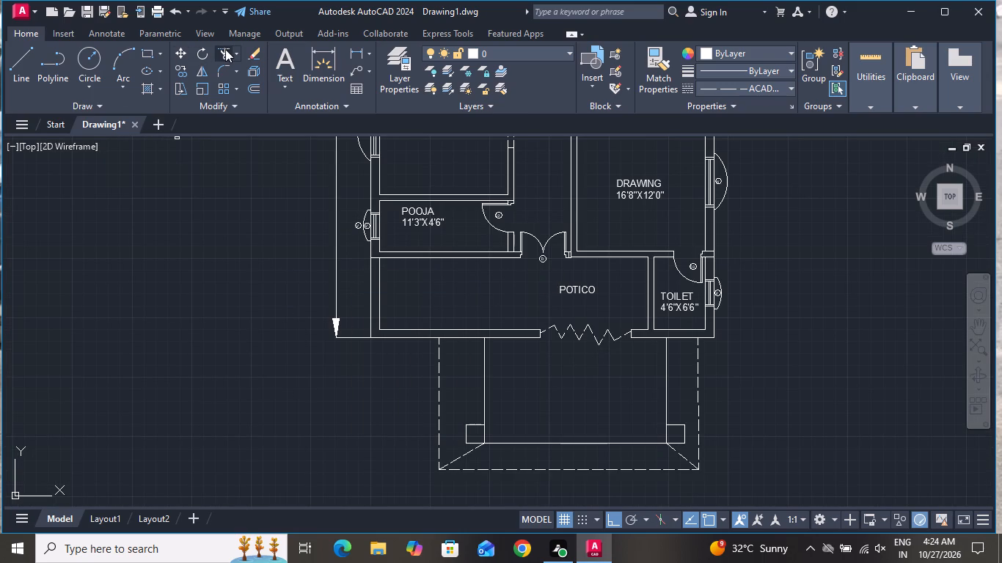
pyautogui.click(375, 259)
pyautogui.rightClick(425, 271)
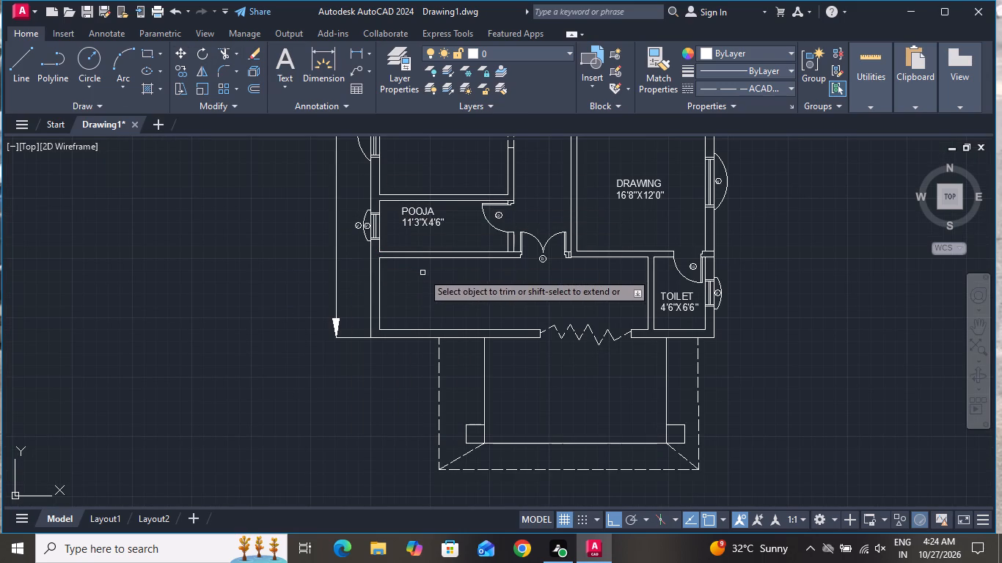
pyautogui.click(452, 294)
# Offset the inner line of the portico room's left wall 3' into the room.
pyautogui.write("O 3'")
pyautogui.press('Return')
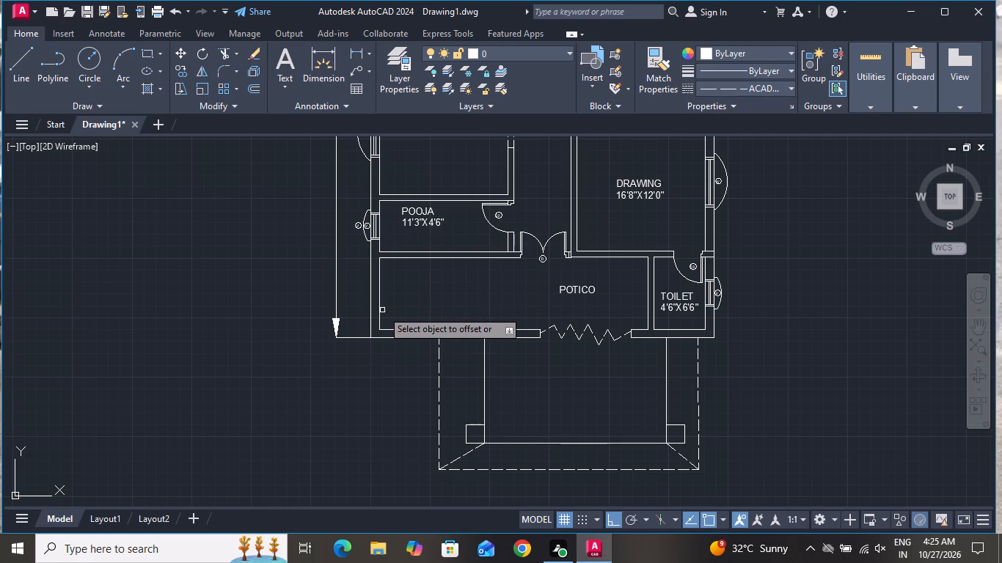
pyautogui.click(380, 306)
pyautogui.click(423, 299)
pyautogui.rightClick(427, 289)
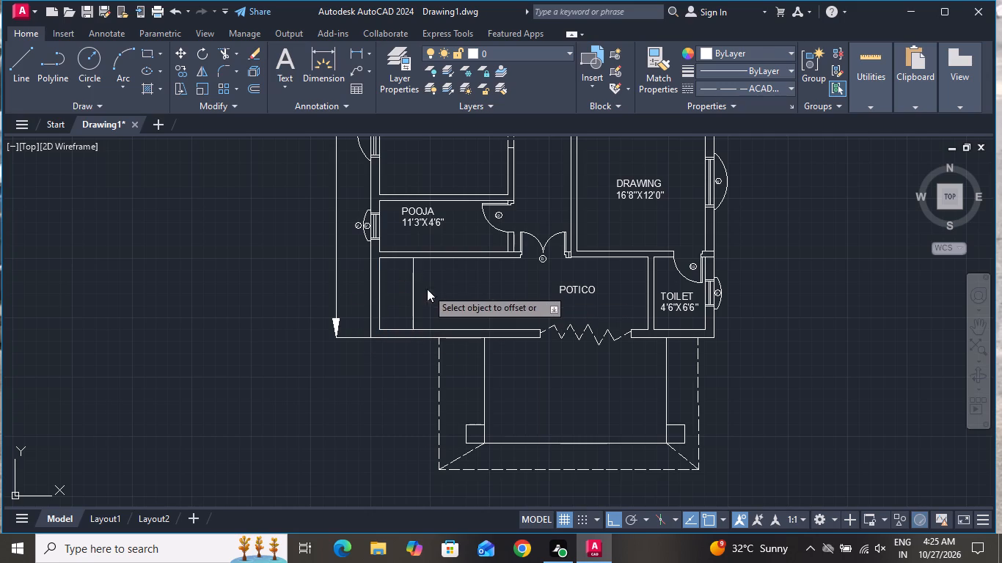
pyautogui.click(456, 311)
# Offset the new vertical line repeatedly to the right at 10" spacing to make the first four stair treads.
pyautogui.write('O')
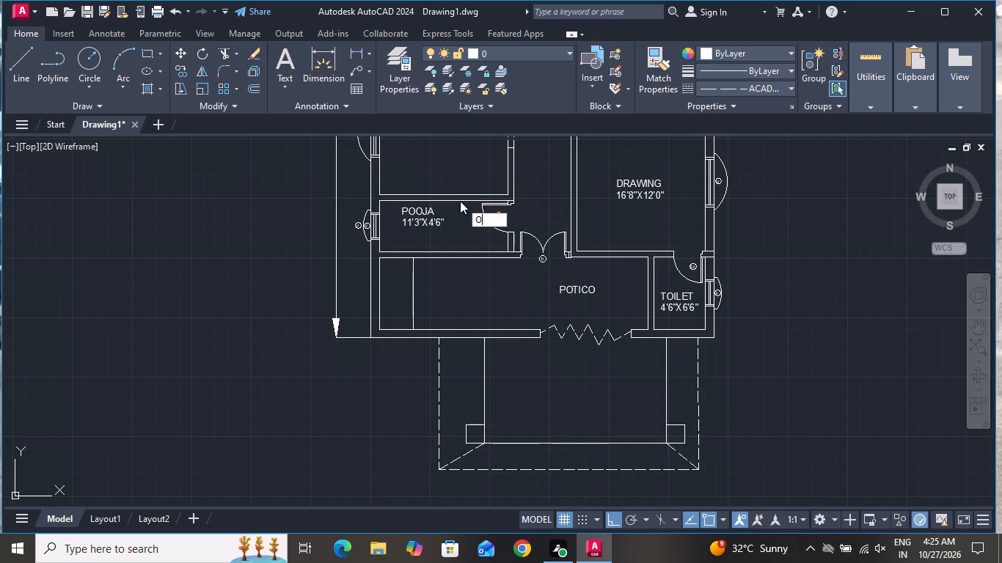
pyautogui.press('space')
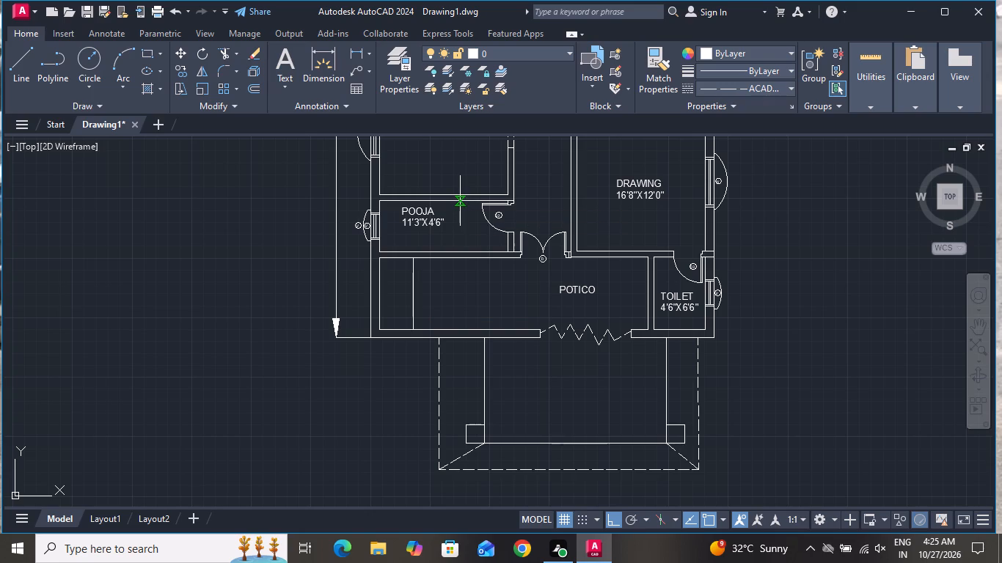
pyautogui.write('10')
pyautogui.hotkey('shift', '"')
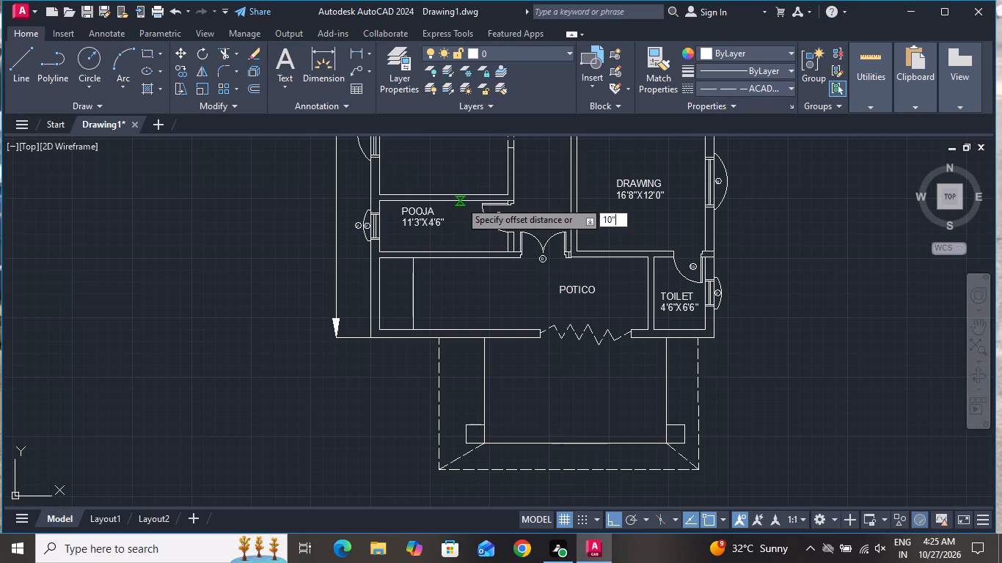
pyautogui.press('Return')
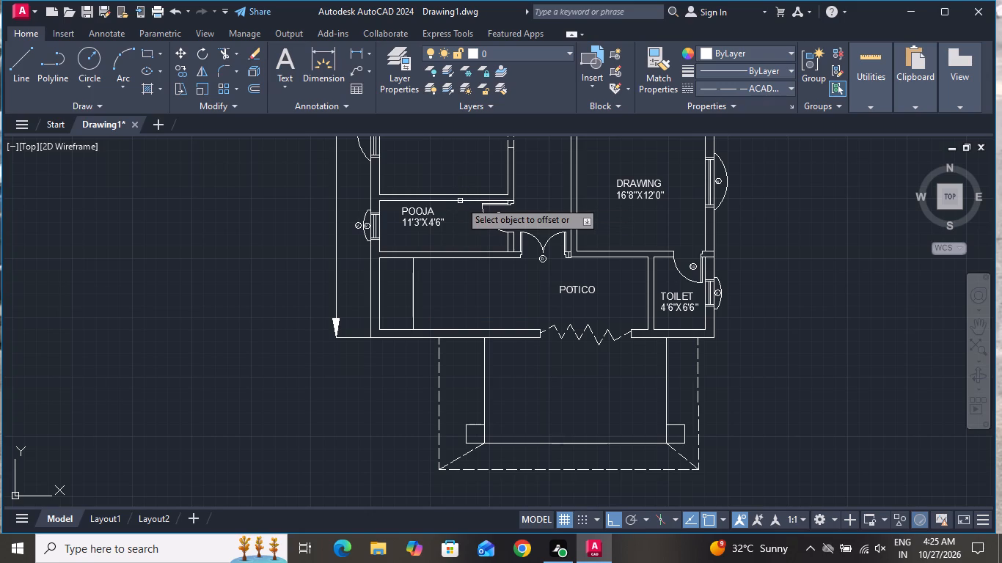
pyautogui.click(412, 293)
pyautogui.click(442, 287)
pyautogui.click(423, 291)
pyautogui.click(456, 277)
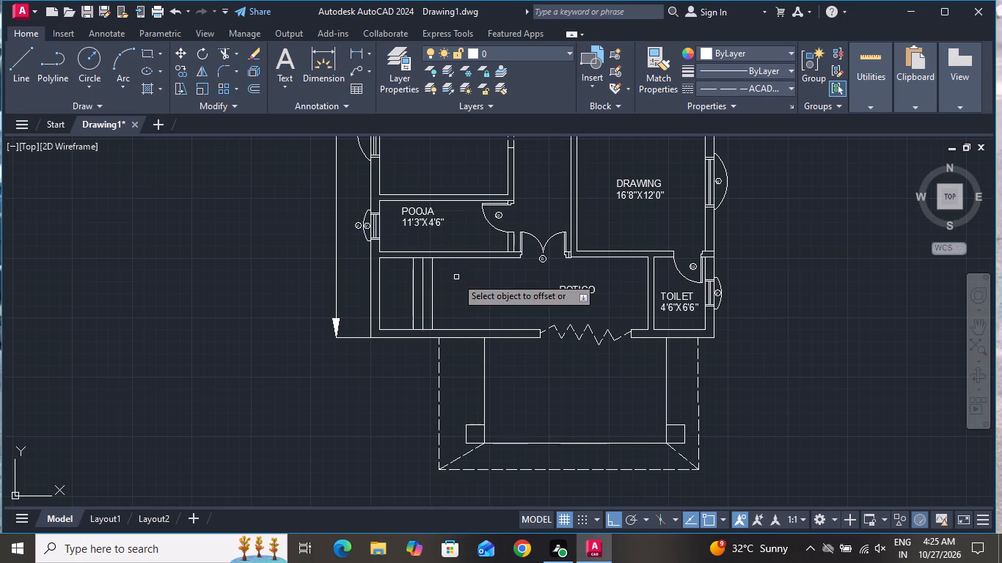
pyautogui.click(432, 290)
pyautogui.click(445, 286)
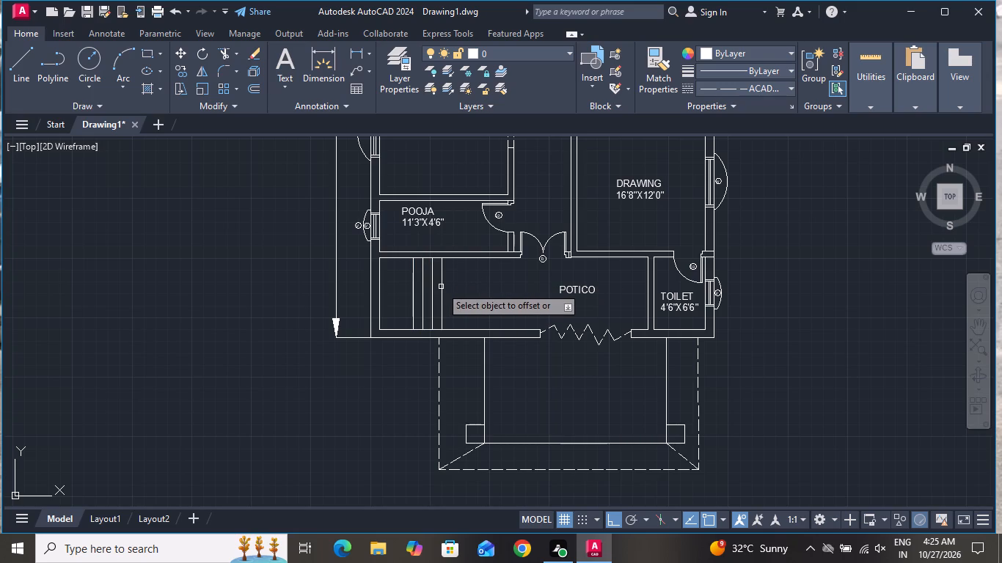
pyautogui.click(441, 287)
pyautogui.click(452, 287)
pyautogui.click(451, 287)
pyautogui.click(469, 287)
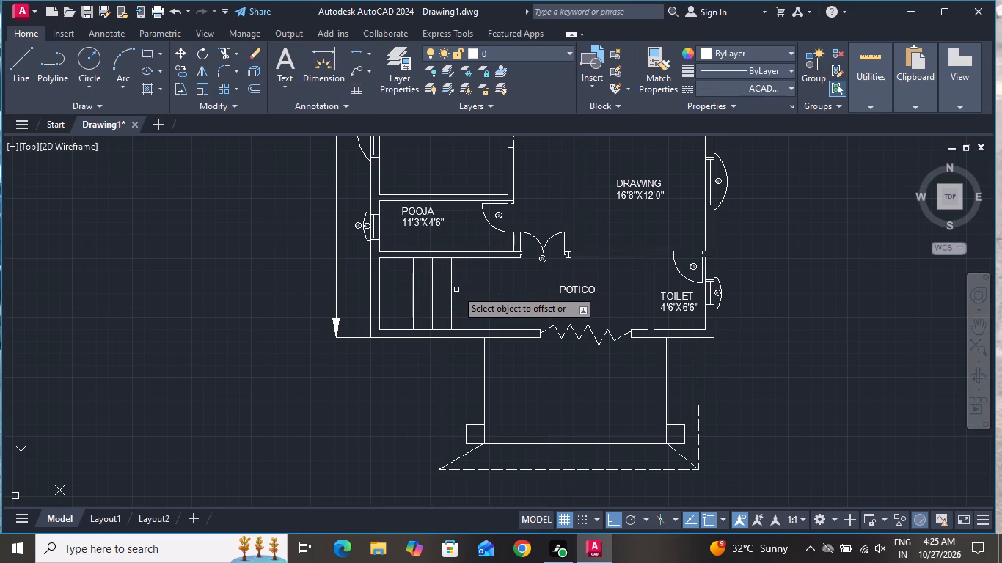
# Continue the 10" offsets to the right from the last tread line, adding five more stair treads.
pyautogui.click(452, 293)
pyautogui.click(471, 290)
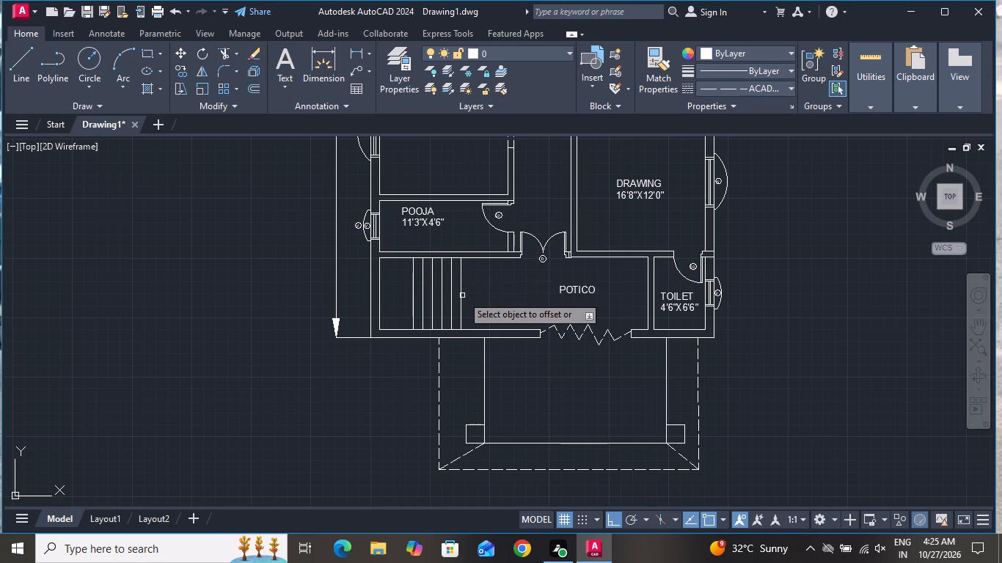
pyautogui.click(461, 295)
pyautogui.click(478, 292)
pyautogui.click(471, 295)
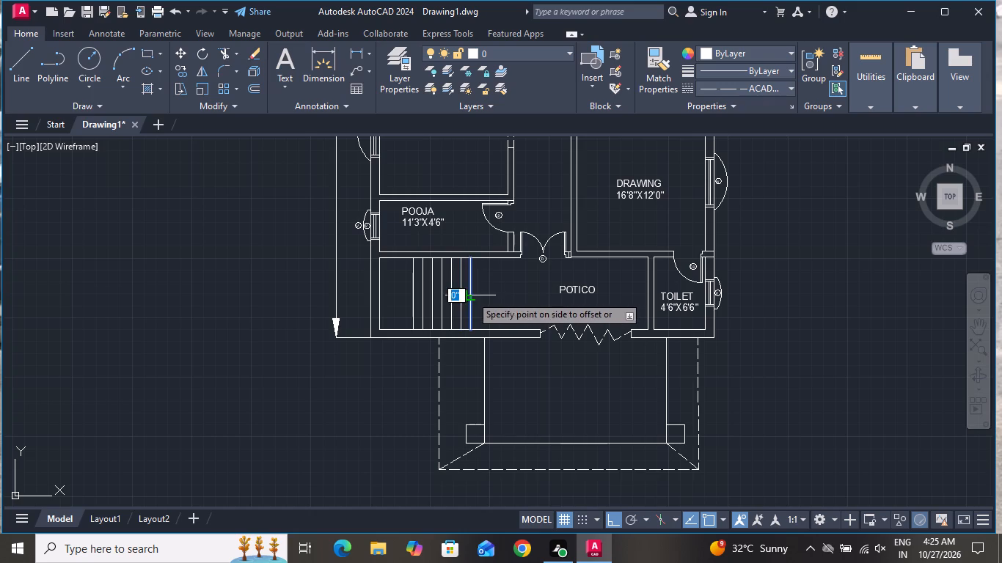
pyautogui.click(530, 295)
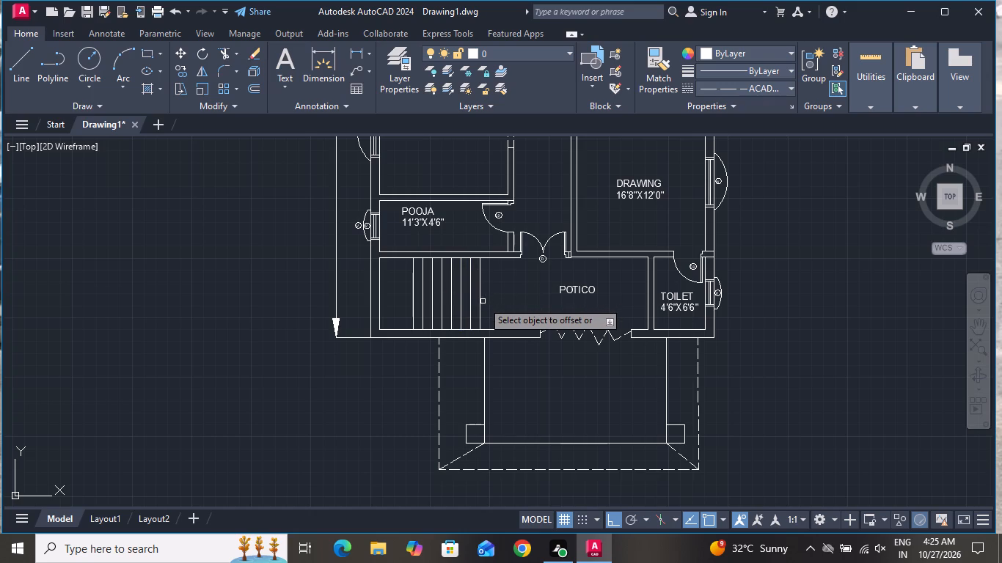
pyautogui.click(481, 303)
pyautogui.click(503, 298)
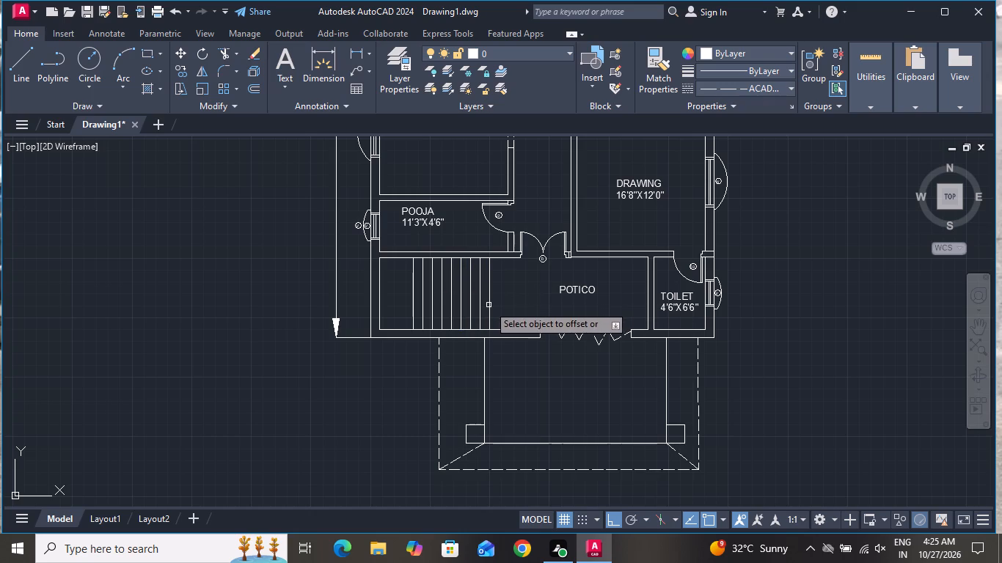
pyautogui.click(489, 305)
pyautogui.click(505, 301)
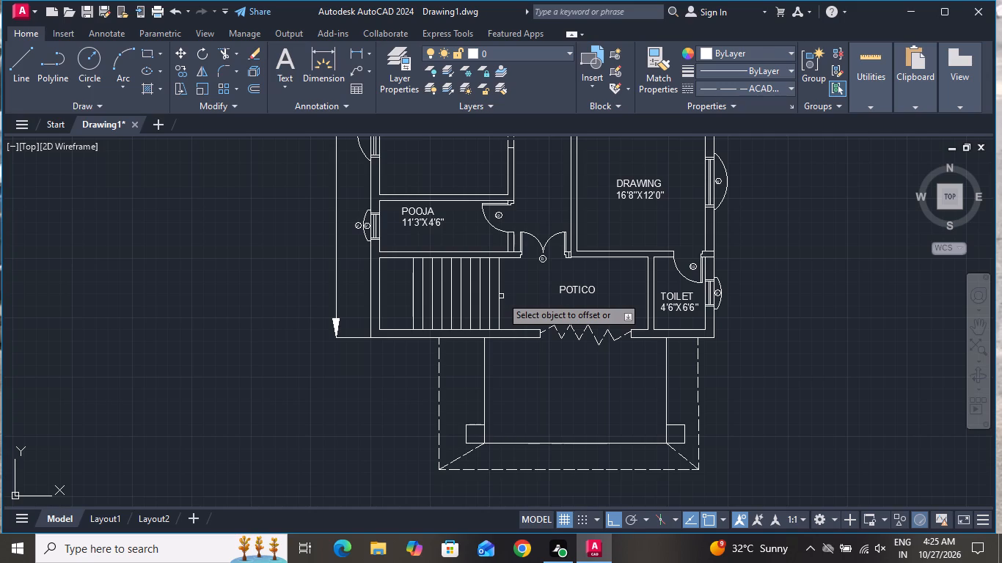
# Offset two more tread lines to the right at 10" spacing and finish the offset.
pyautogui.click(501, 296)
pyautogui.click(512, 290)
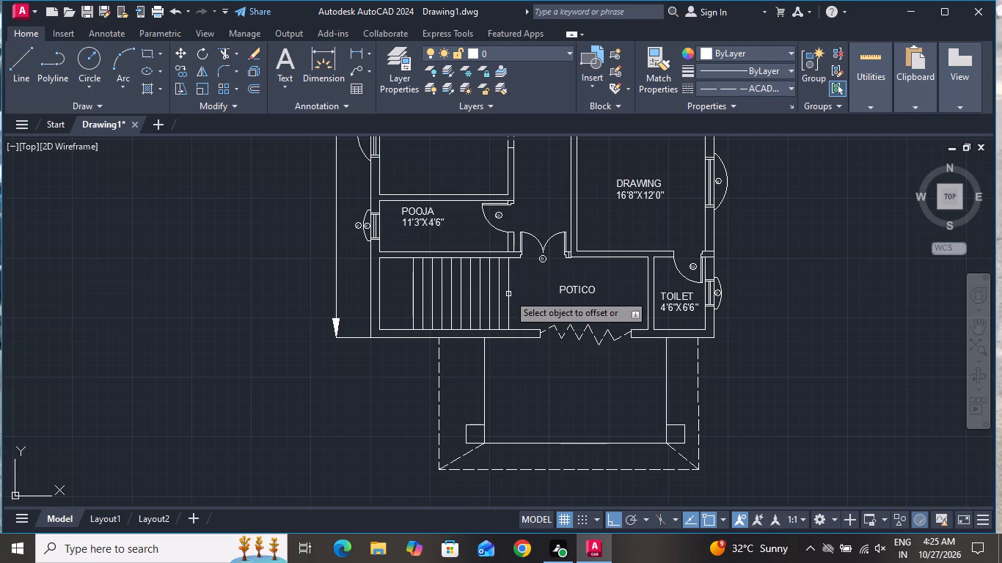
pyautogui.click(508, 294)
pyautogui.click(516, 294)
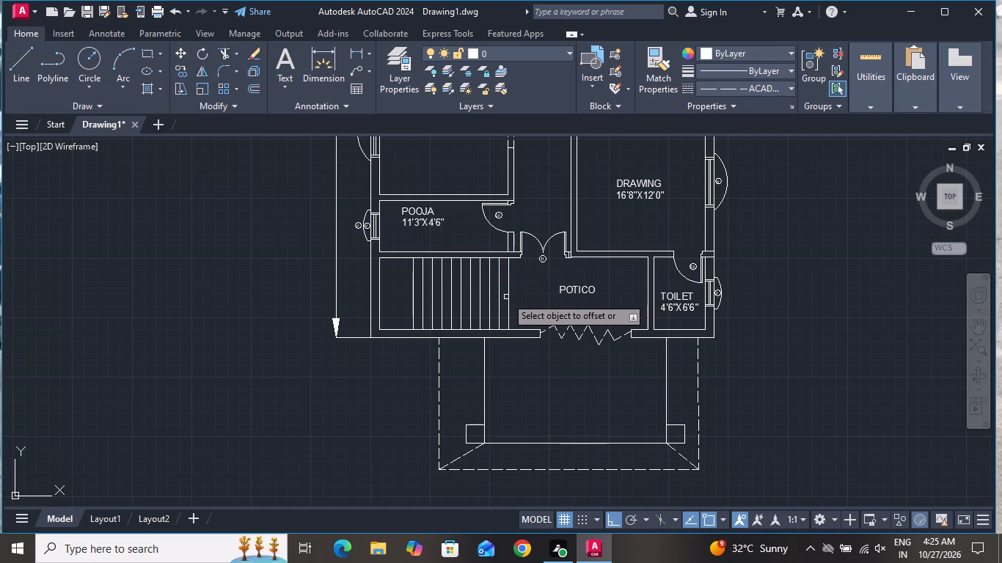
pyautogui.click(506, 297)
pyautogui.click(508, 294)
pyautogui.click(519, 290)
pyautogui.rightClick(519, 287)
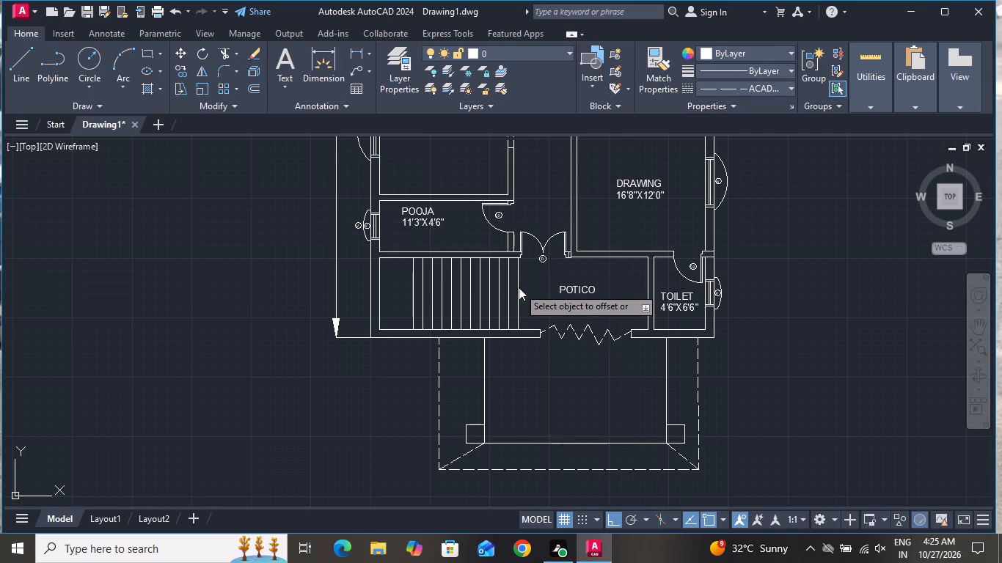
pyautogui.click(527, 307)
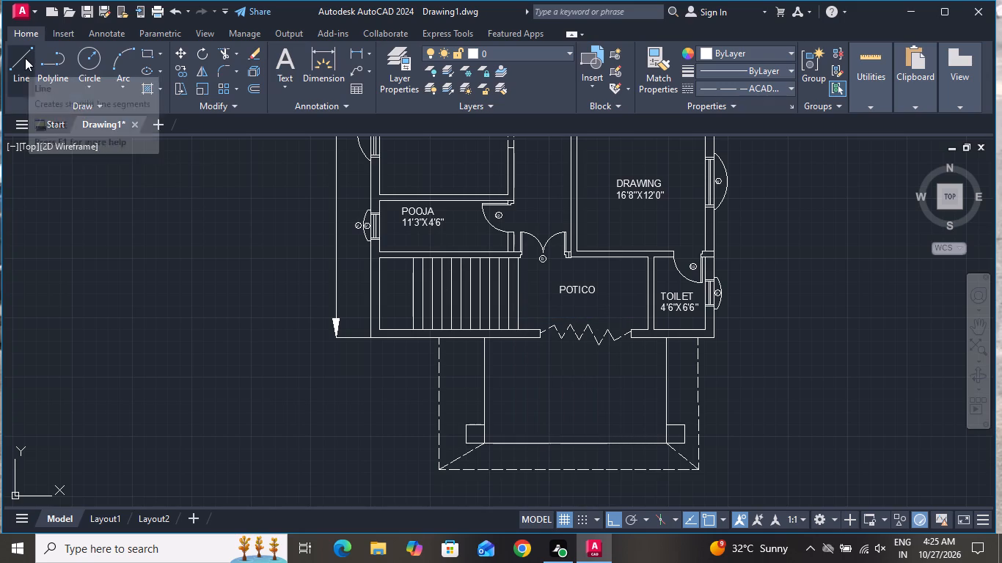
# Draw a horizontal line from the first tread line's midpoint to the last tread line's midpoint.
pyautogui.click(25, 58)
pyautogui.scroll(1, 469, 229)
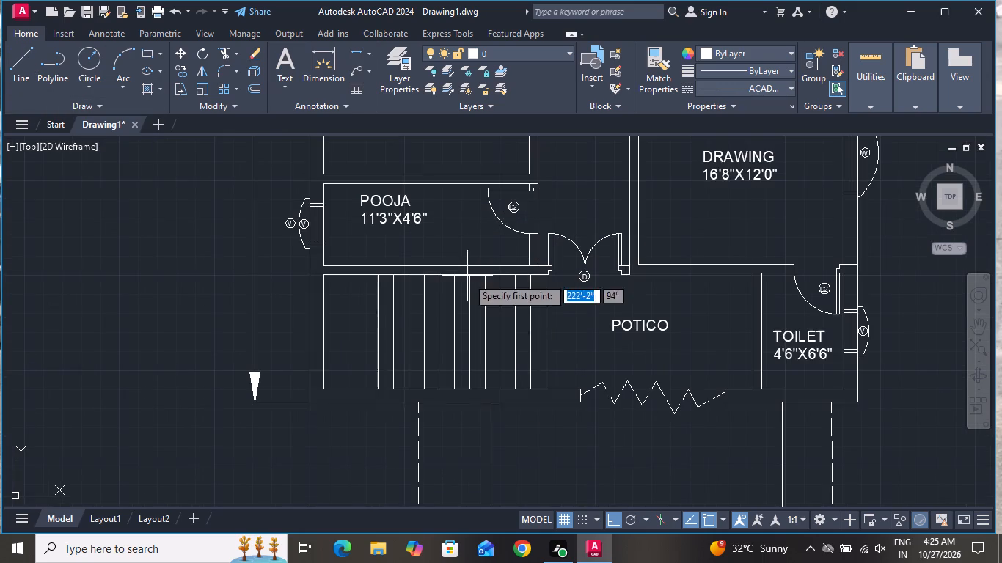
pyautogui.click(378, 331)
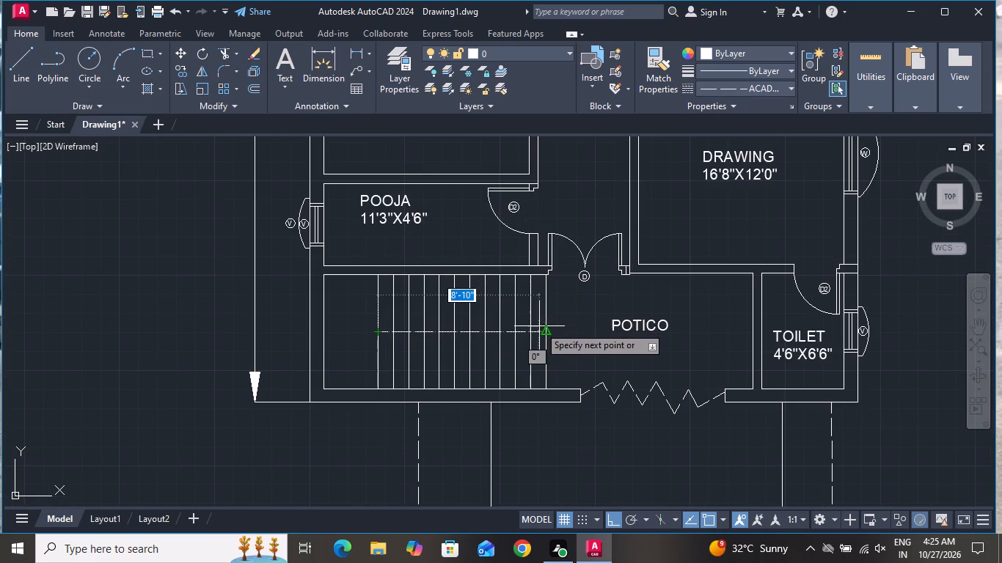
pyautogui.click(544, 330)
pyautogui.rightClick(547, 330)
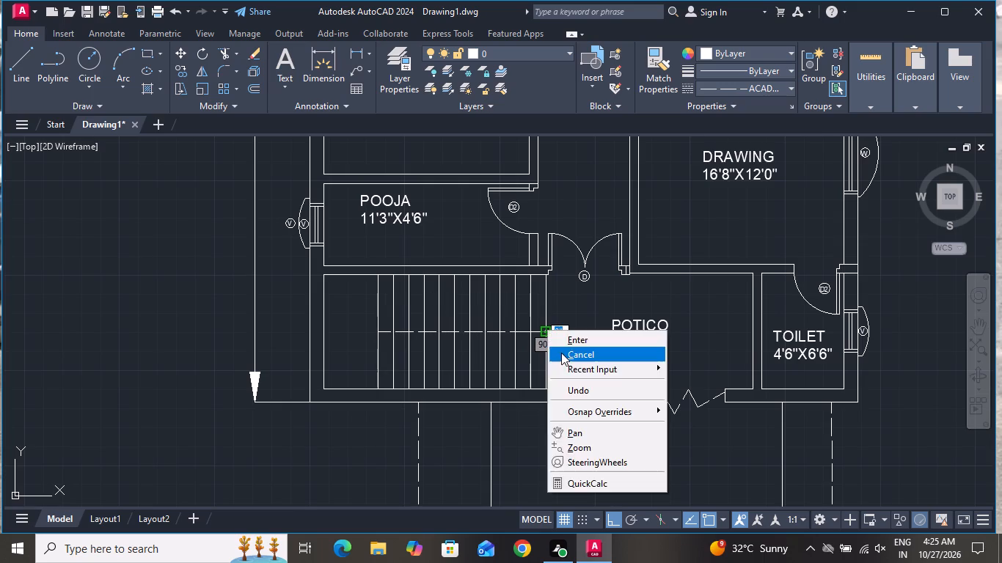
pyautogui.click(561, 353)
# Change the linetype of the stair's horizontal centre line to ByLayer.
pyautogui.scroll(3, 528, 336)
pyautogui.moveTo(513, 309); pyautogui.dragTo(512, 317)
pyautogui.click(502, 347)
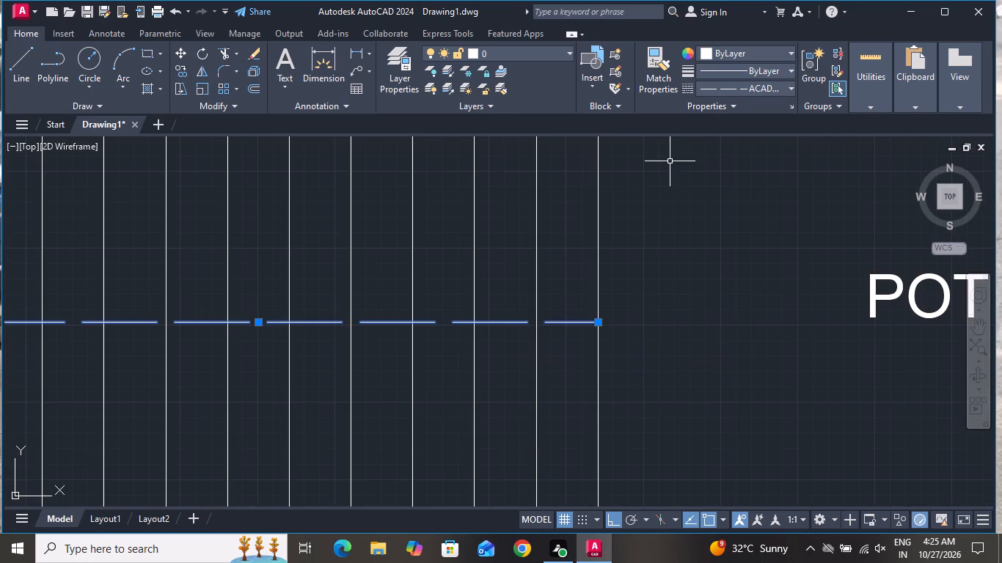
pyautogui.click(756, 87)
pyautogui.click(725, 106)
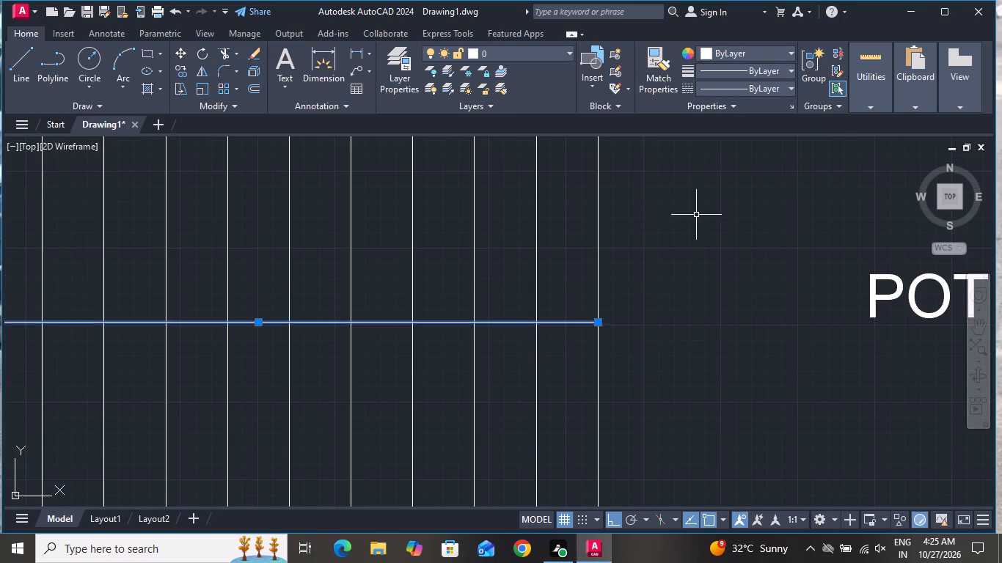
# Offset the stair's horizontal centre line 2" both above and below.
pyautogui.scroll(-2, 691, 235)
pyautogui.write('O 2')
pyautogui.hotkey('shift', '"')
pyautogui.press('Return')
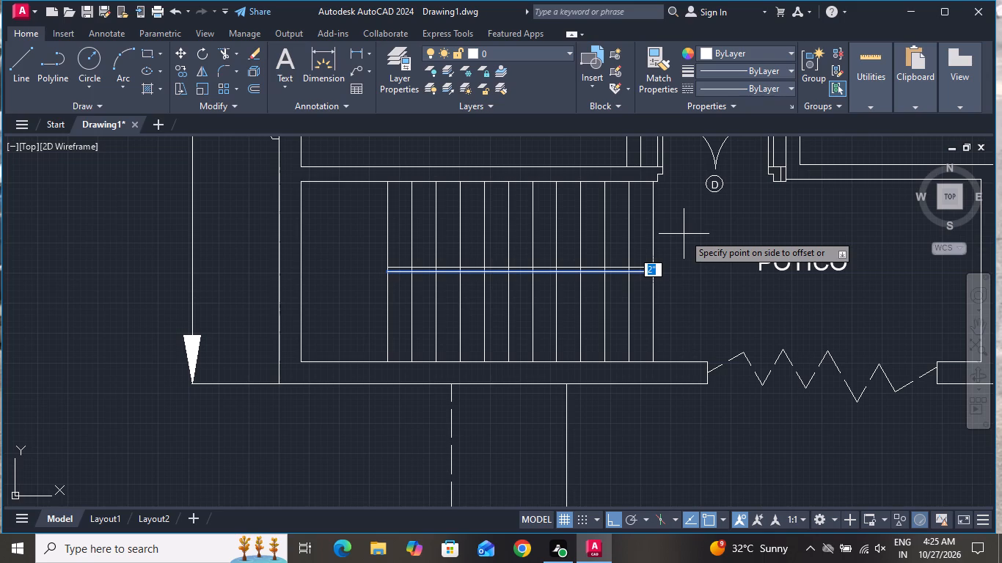
pyautogui.scroll(1, 604, 301)
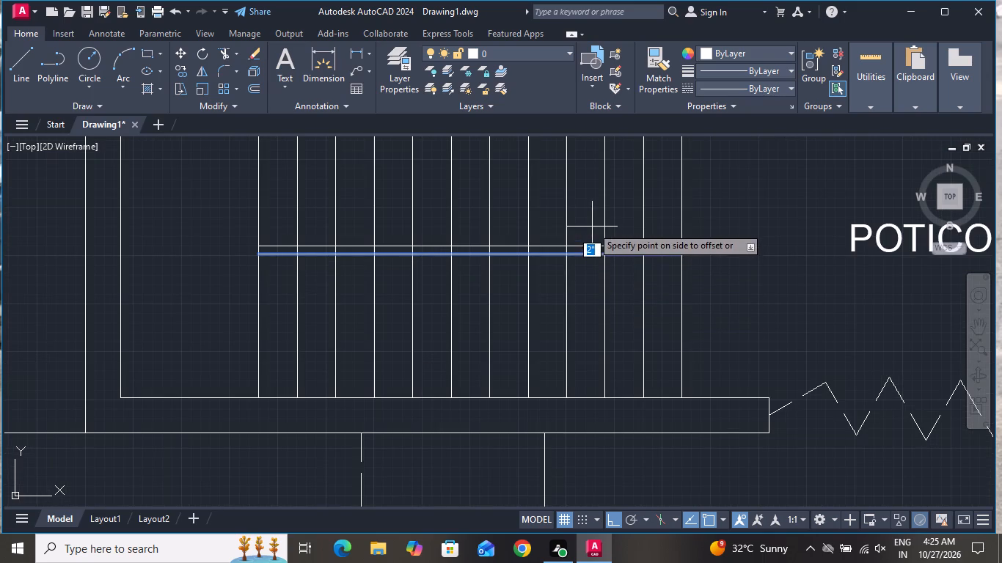
pyautogui.click(592, 218)
pyautogui.click(582, 254)
pyautogui.click(599, 297)
pyautogui.rightClick(584, 298)
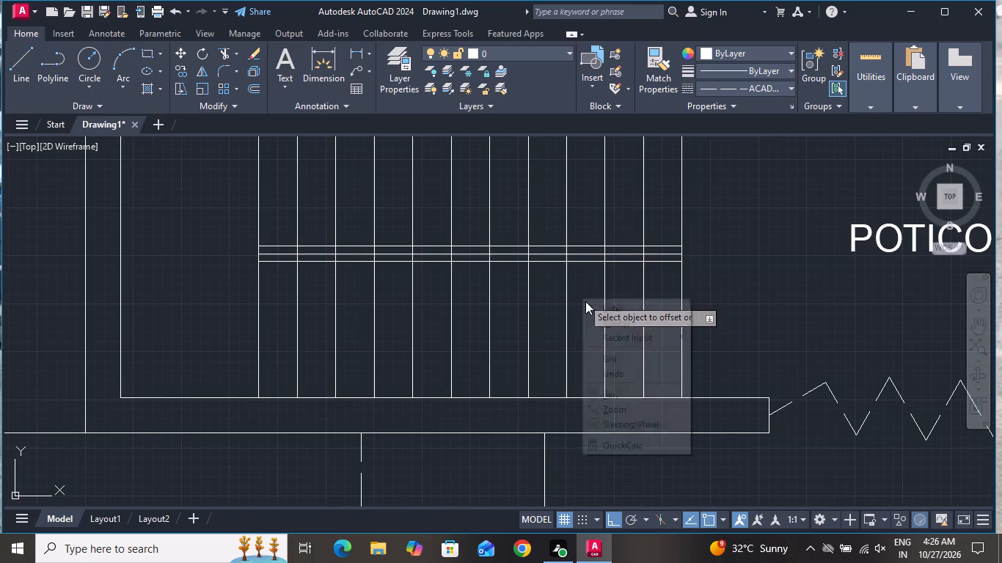
pyautogui.click(597, 318)
# Delete the original centre line between the two 2" offset lines.
pyautogui.scroll(3, 493, 221)
pyautogui.click(513, 342)
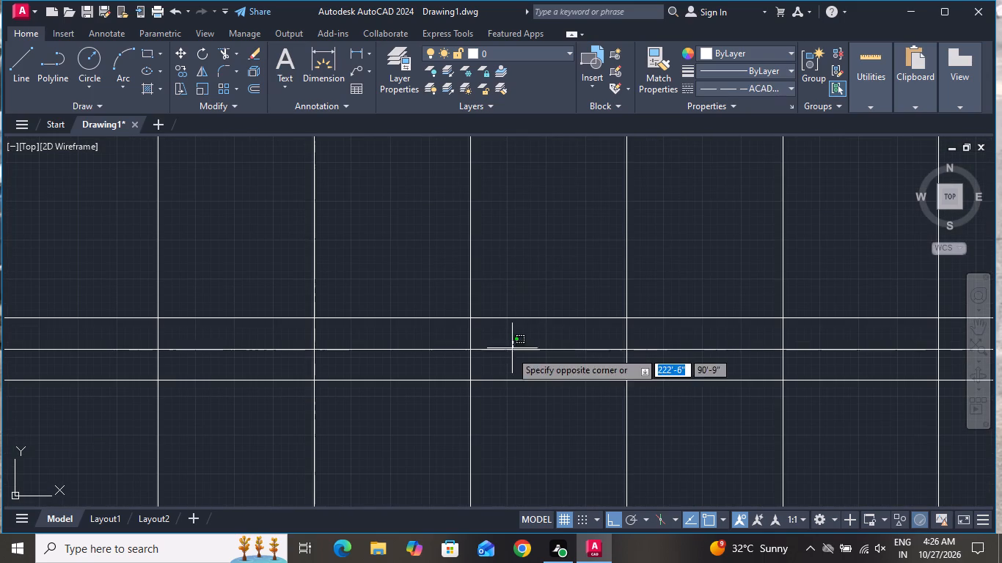
pyautogui.click(508, 359)
pyautogui.press('Delete')
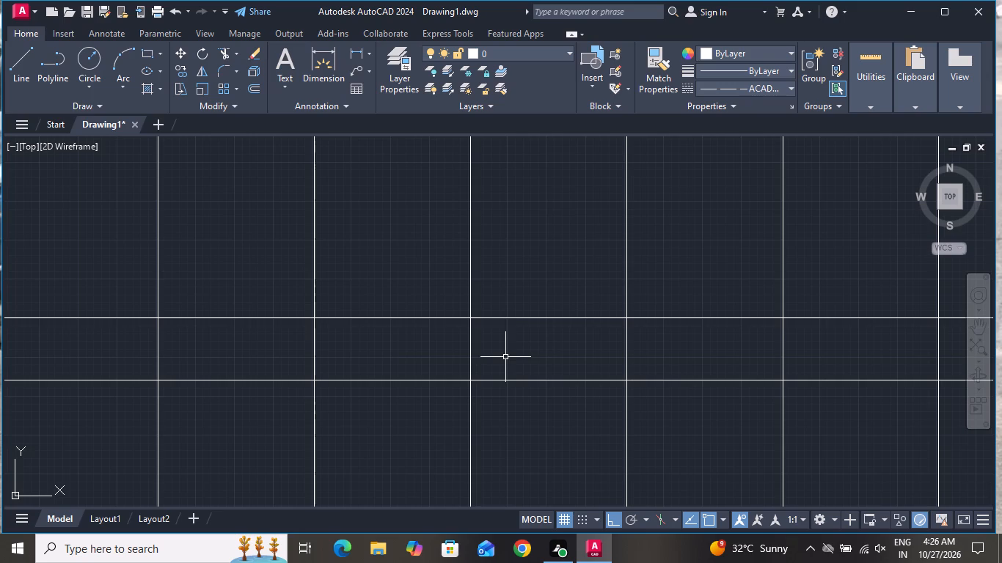
# Trim the stair tread lines between the two horizontal divider lines across the full width of the staircase.
pyautogui.click(223, 48)
pyautogui.scroll(-4, 426, 212)
pyautogui.scroll(3, 340, 243)
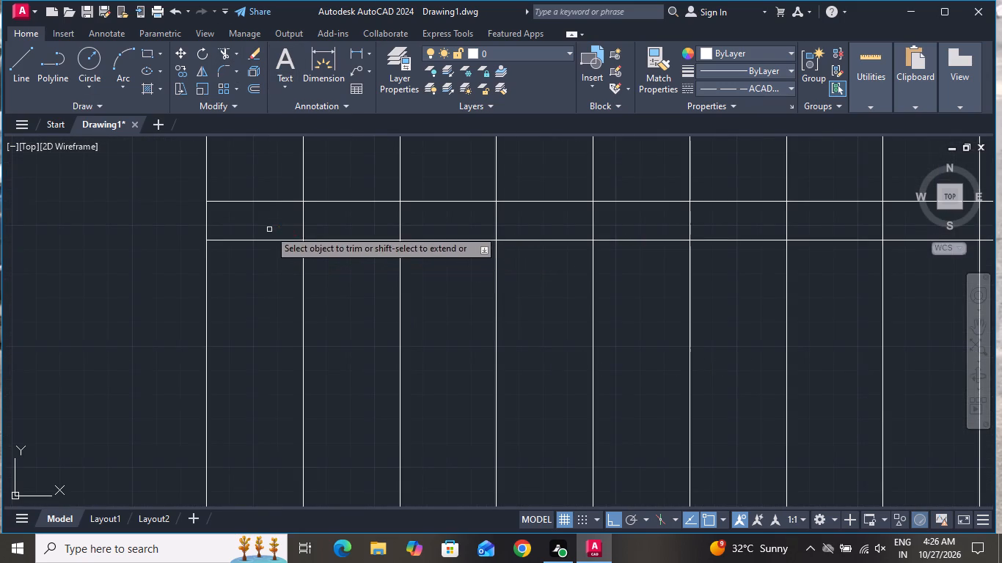
pyautogui.click(269, 229)
pyautogui.scroll(-4, 433, 244)
pyautogui.scroll(3, 467, 258)
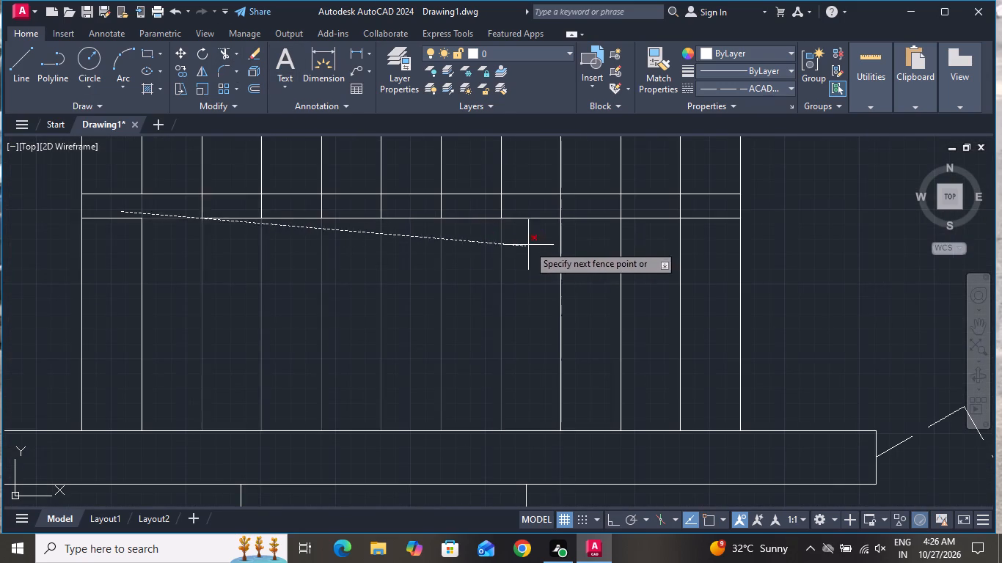
pyautogui.click(701, 207)
pyautogui.scroll(-2, 552, 245)
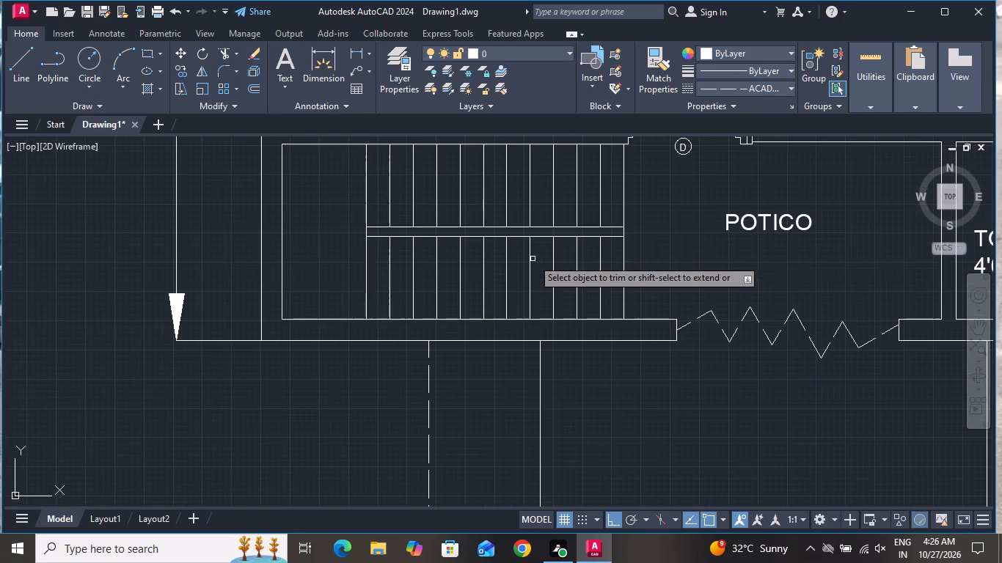
pyautogui.rightClick(695, 245)
pyautogui.click(718, 267)
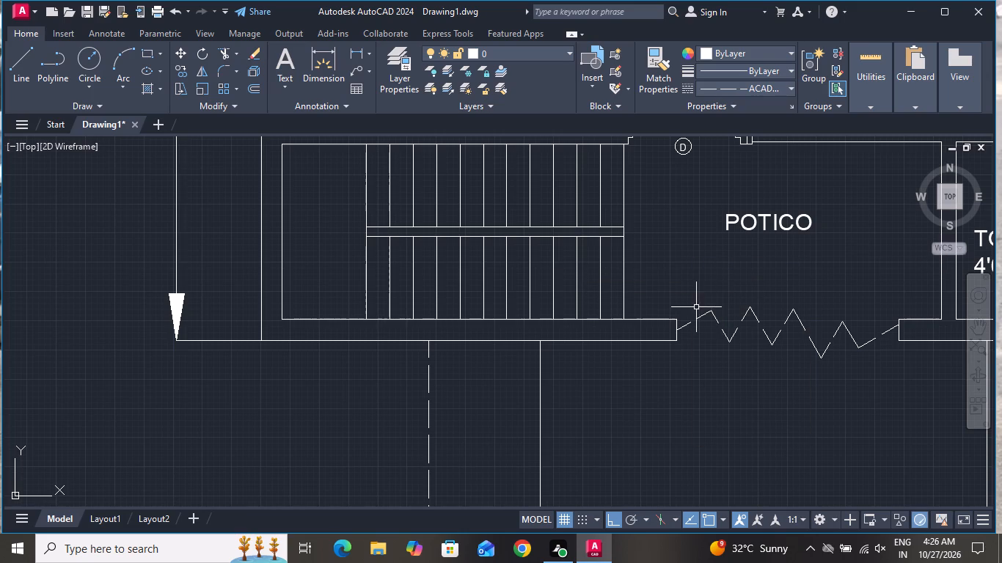
# Draw a stair direction arrow from the portico into the lower flight: horizontal shaft, vertical arrowhead base extending 8" above it, and lower diagonal to the tip.
pyautogui.click(19, 56)
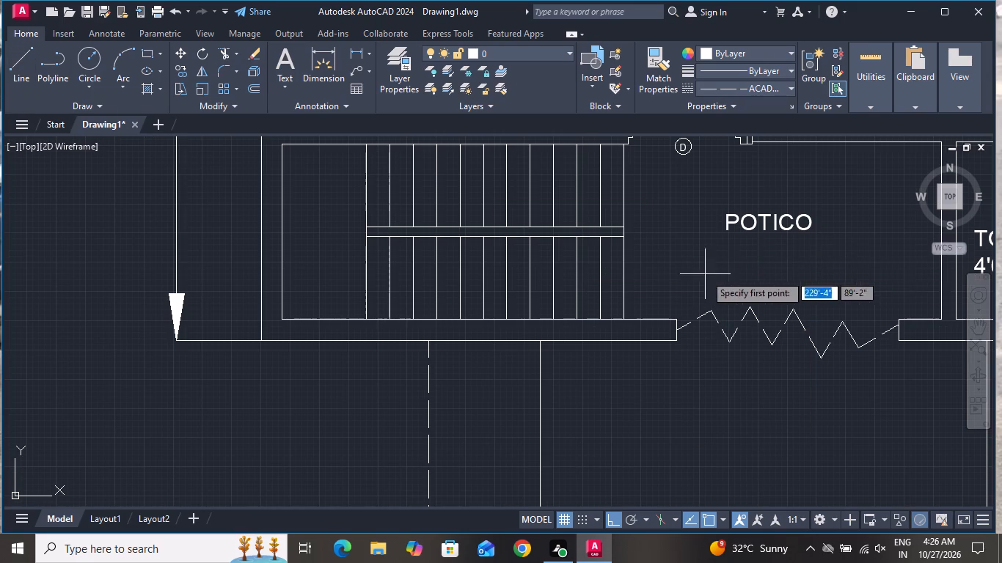
pyautogui.scroll(1, 686, 278)
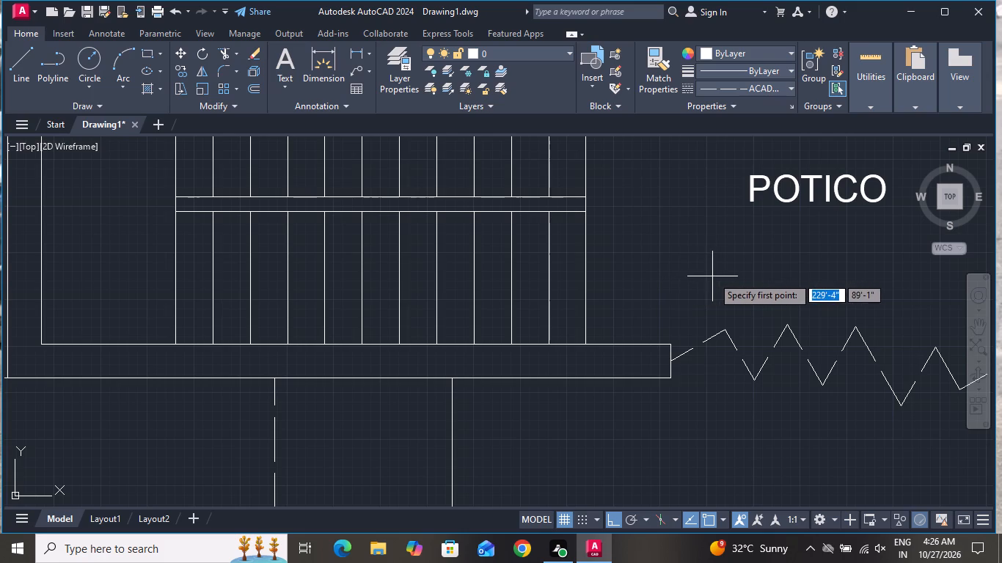
pyautogui.click(713, 276)
pyautogui.click(500, 276)
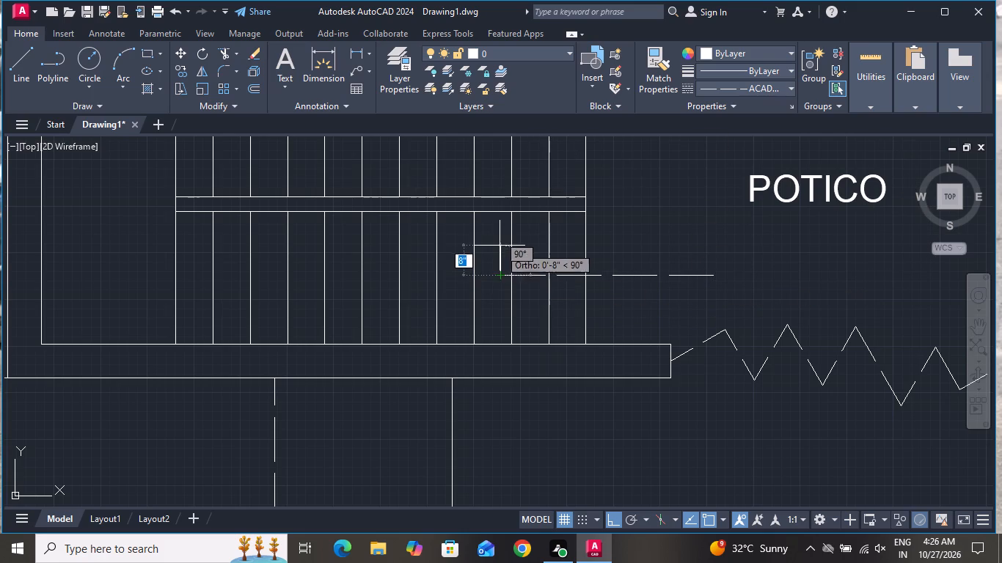
pyautogui.click(500, 244)
pyautogui.click(498, 315)
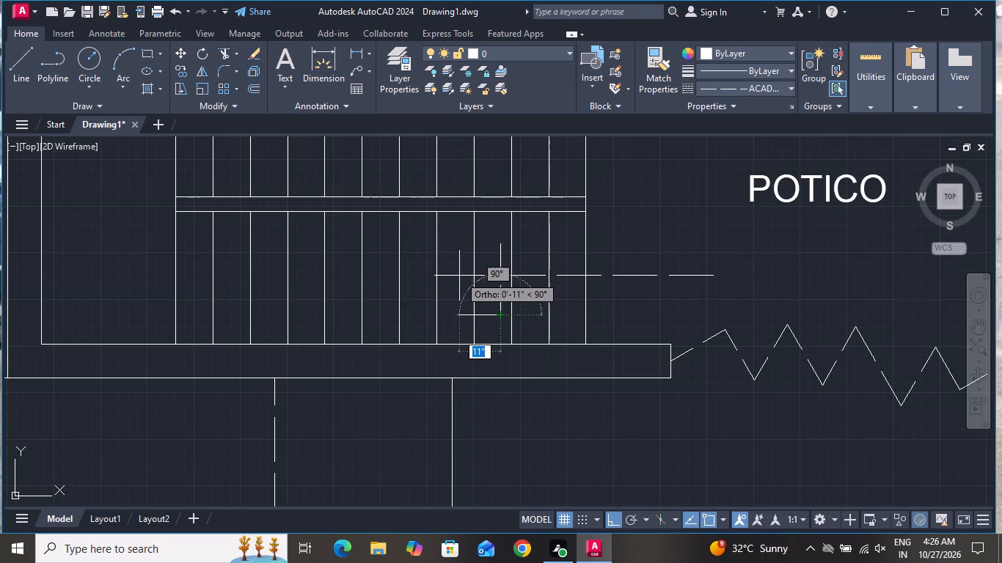
pyautogui.scroll(2, 473, 291)
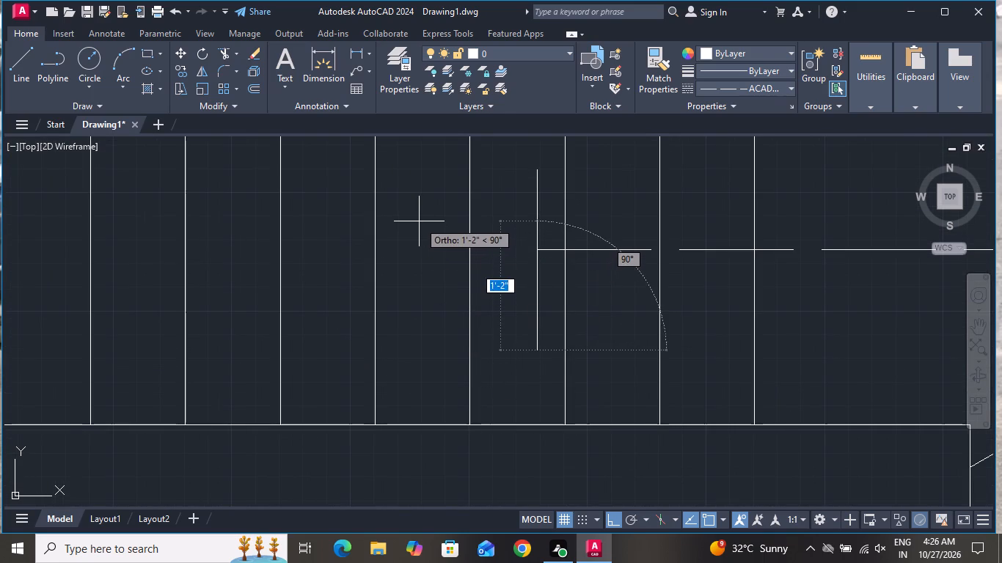
pyautogui.click(605, 519)
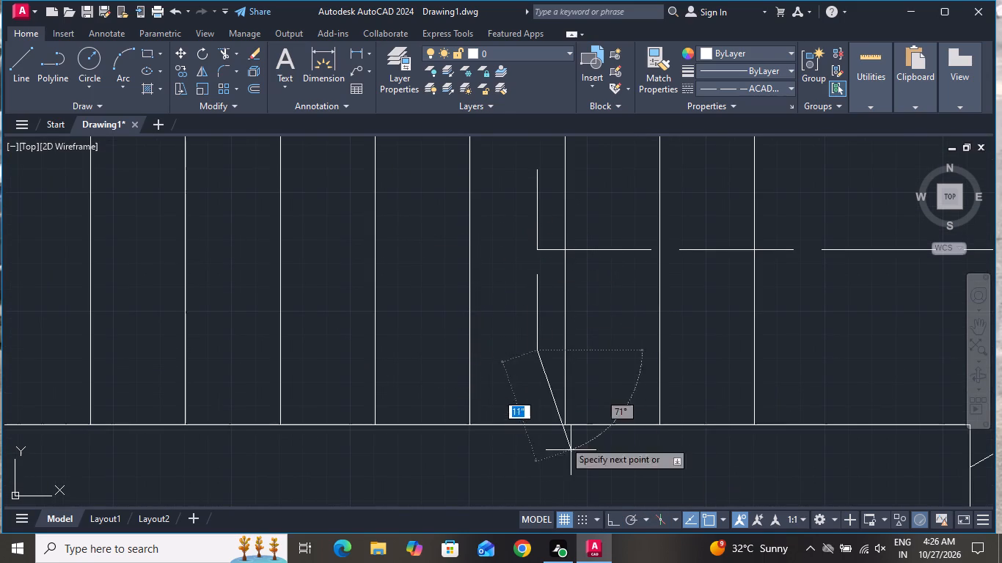
pyautogui.click(334, 207)
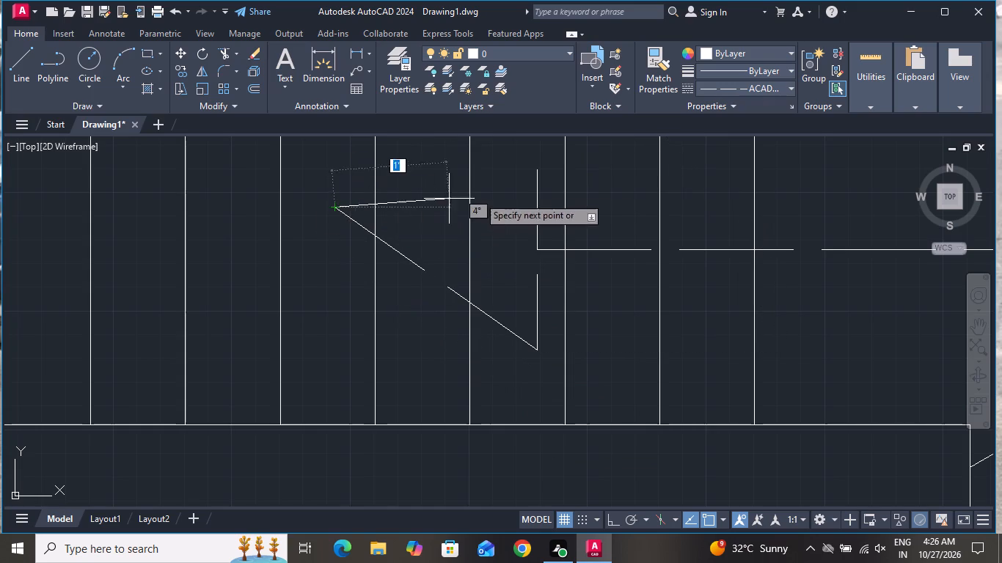
pyautogui.click(538, 133)
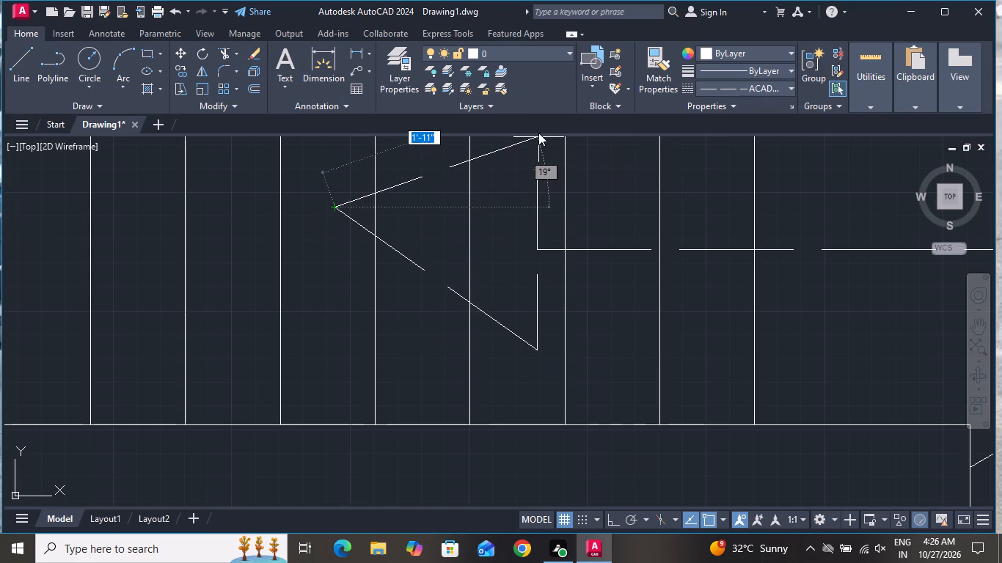
pyautogui.rightClick(538, 133)
pyautogui.click(552, 158)
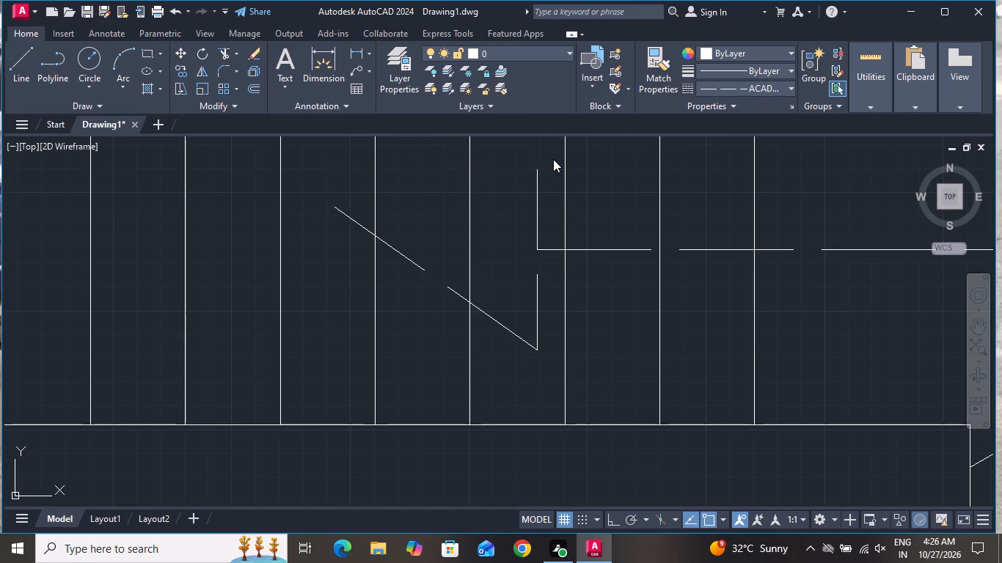
# Close the arrowhead with a line about 1'-11" long from its tip, joined down to the top of its vertical base.
pyautogui.scroll(-1, 530, 222)
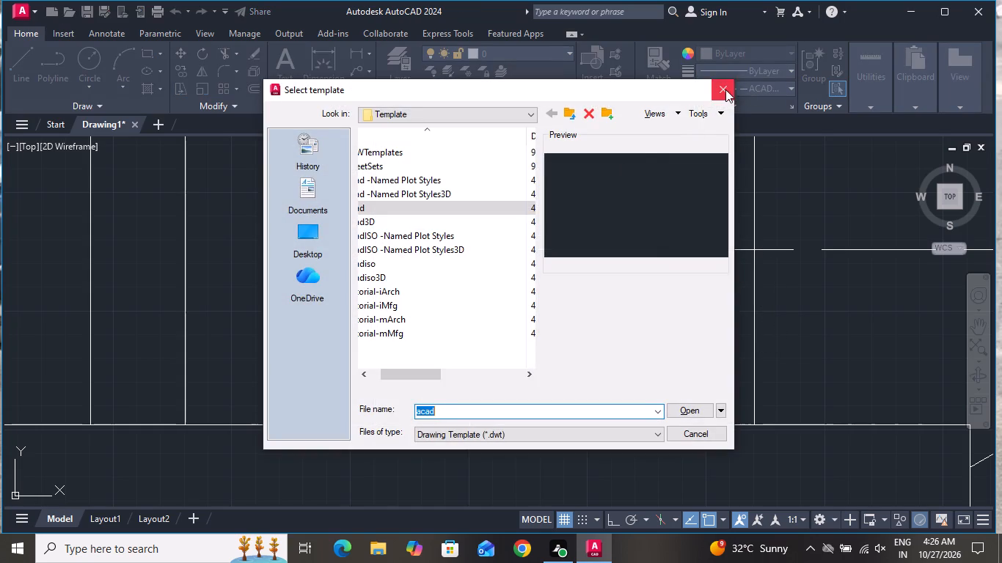
pyautogui.click(725, 89)
pyautogui.click(16, 63)
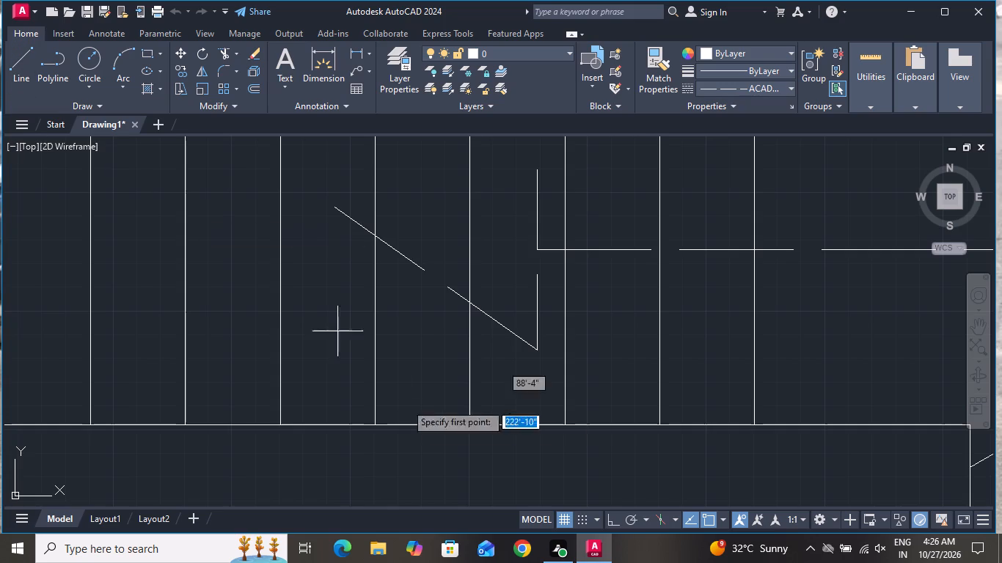
pyautogui.scroll(-2, 459, 477)
pyautogui.click(409, 367)
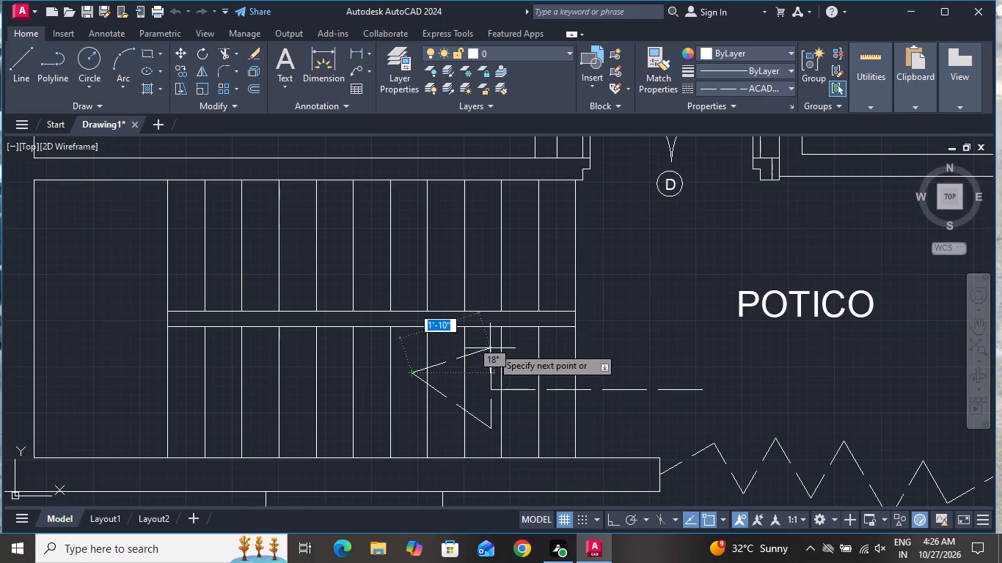
pyautogui.scroll(2, 491, 344)
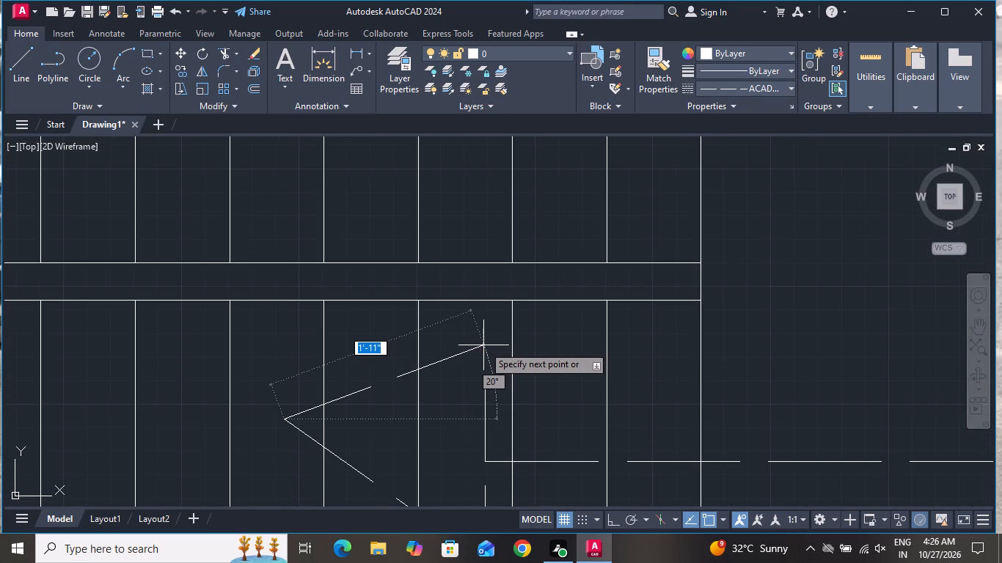
pyautogui.click(483, 345)
pyautogui.click(482, 383)
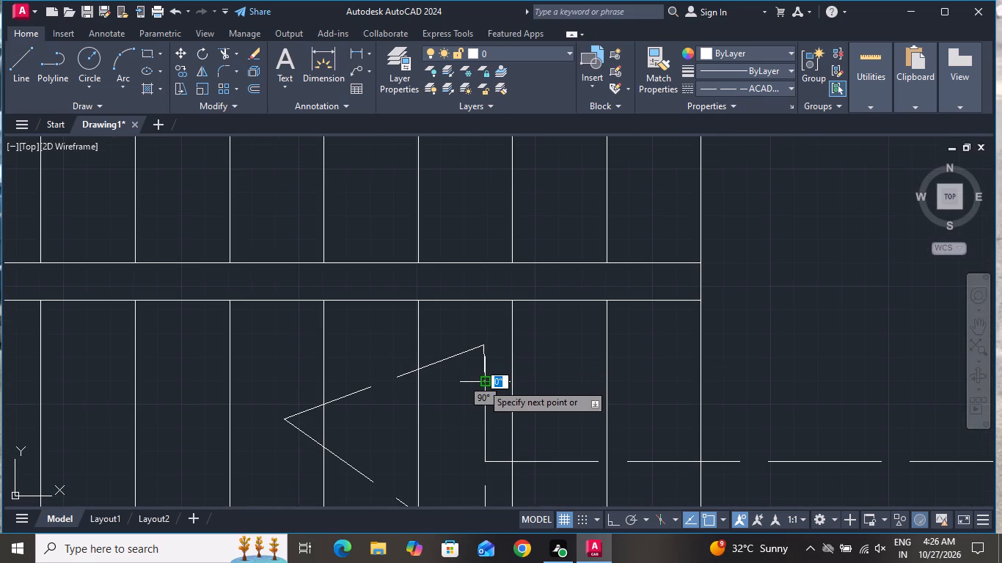
pyautogui.rightClick(482, 383)
pyautogui.click(500, 235)
pyautogui.scroll(-2, 536, 284)
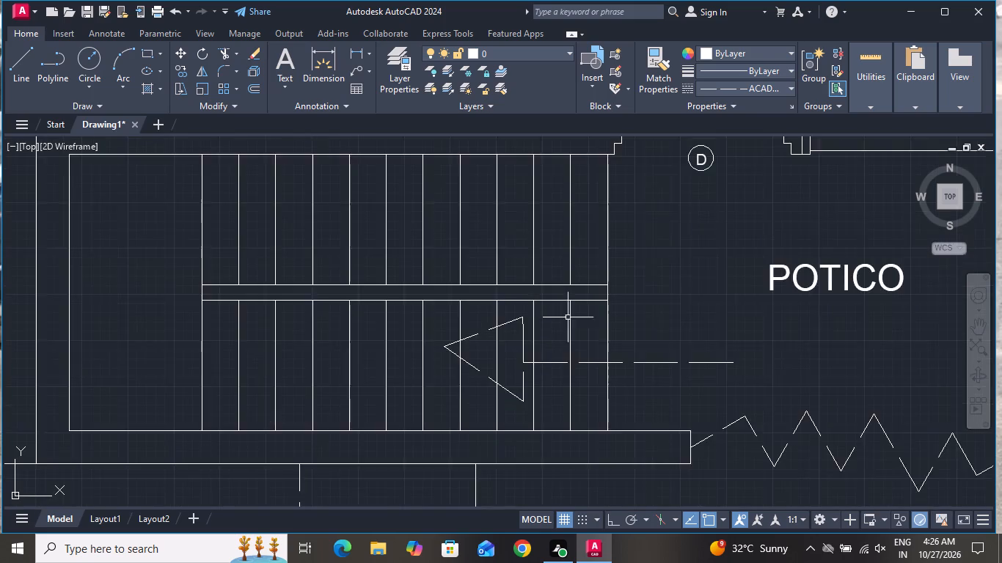
# Trim away all the tread lines of the upper stair flight, above the central divider.
pyautogui.scroll(-2, 579, 325)
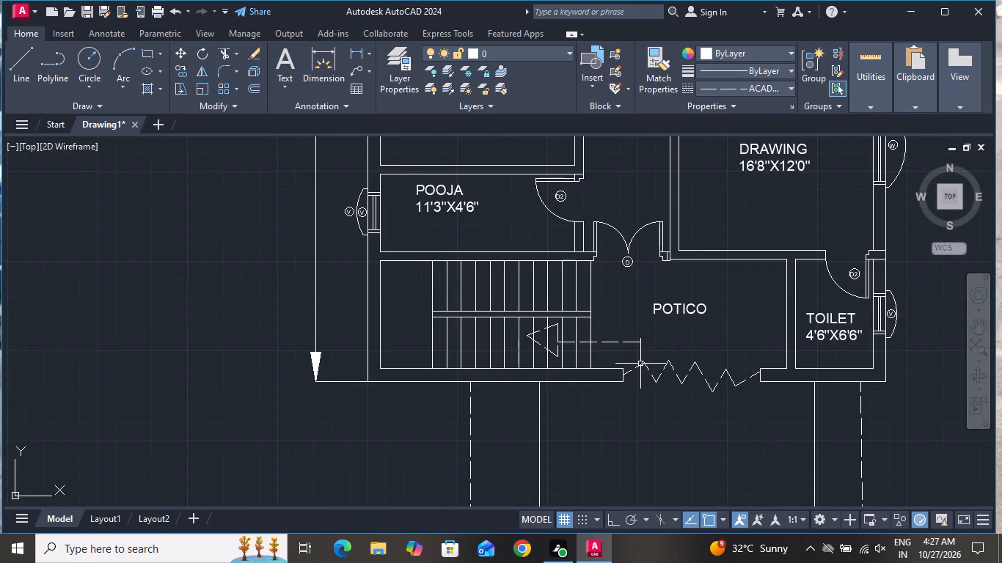
pyautogui.scroll(-1, 641, 375)
pyautogui.scroll(1, 626, 326)
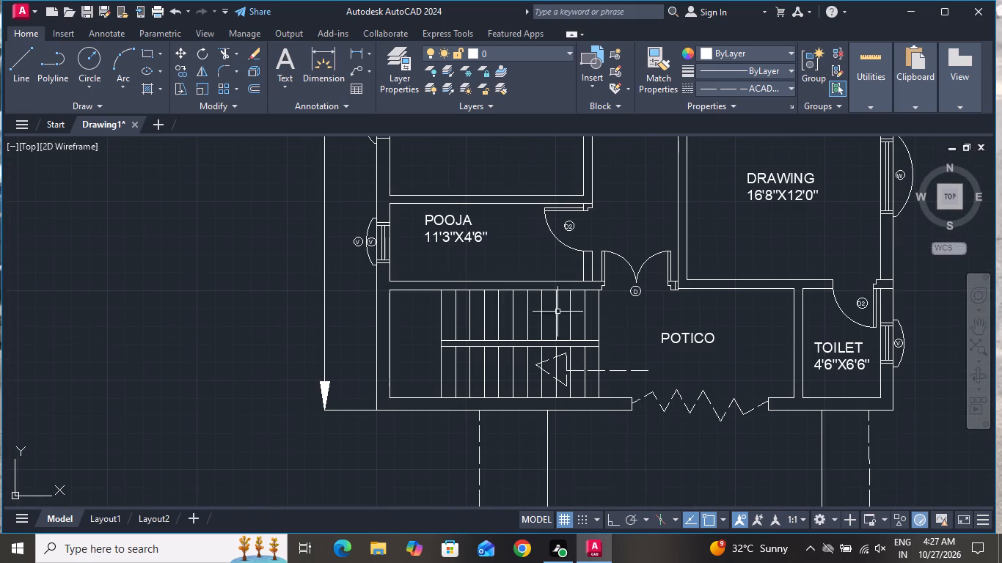
pyautogui.click(222, 55)
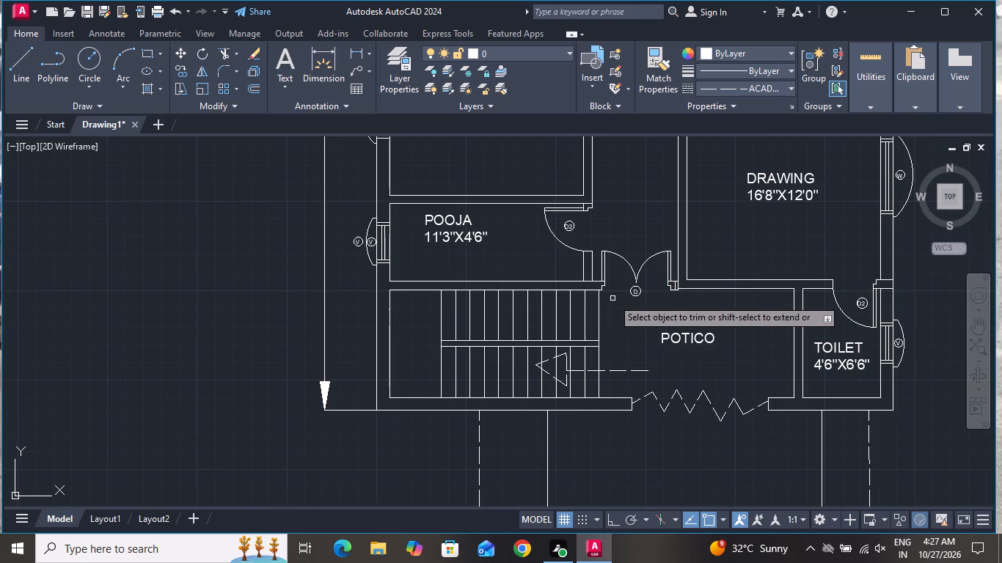
pyautogui.click(612, 297)
pyautogui.click(413, 319)
pyautogui.rightClick(421, 309)
pyautogui.click(459, 328)
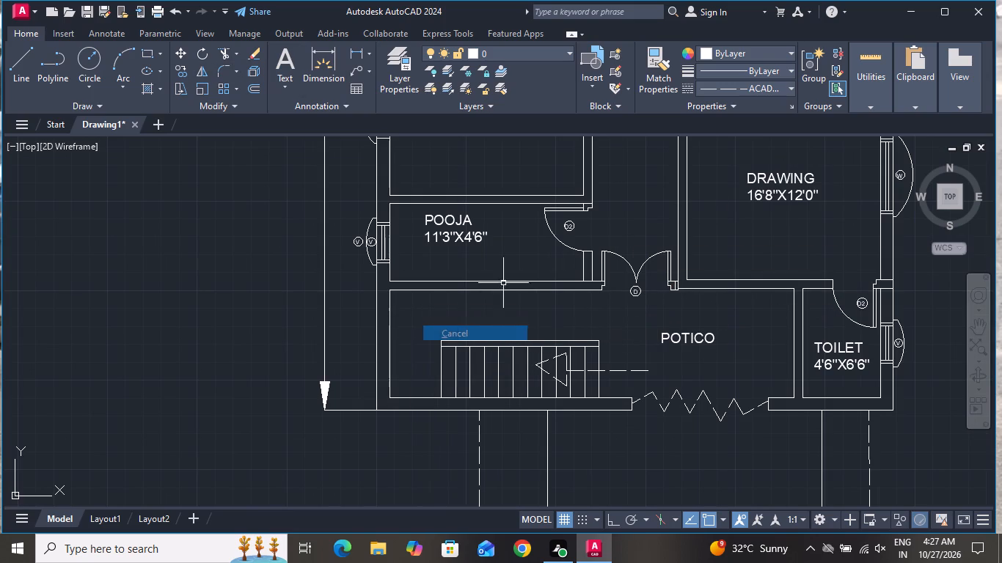
# Draw a dashed vertical line from the divider's upper-left end up to the wall below the pooja room.
pyautogui.click(15, 54)
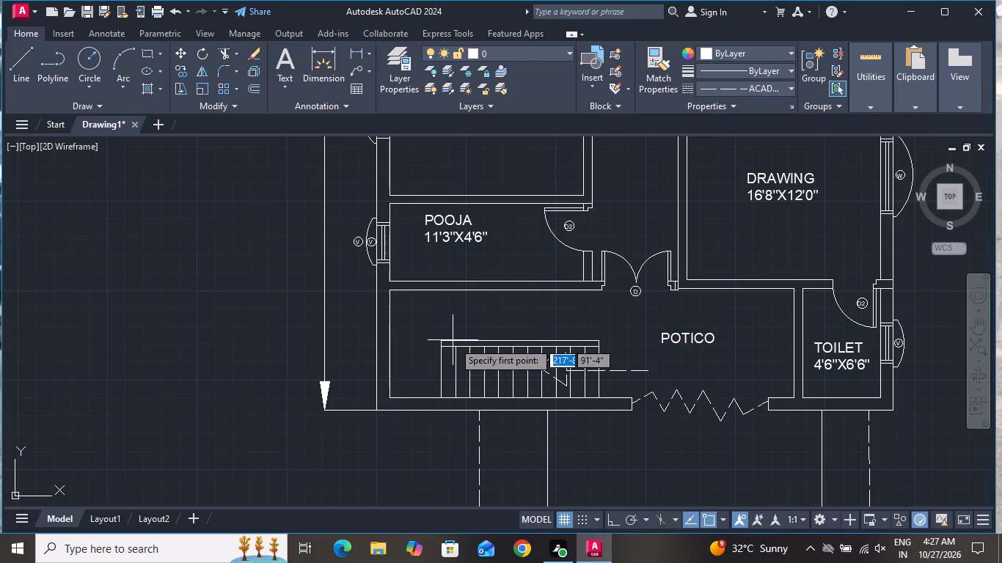
pyautogui.scroll(2, 454, 357)
pyautogui.click(414, 314)
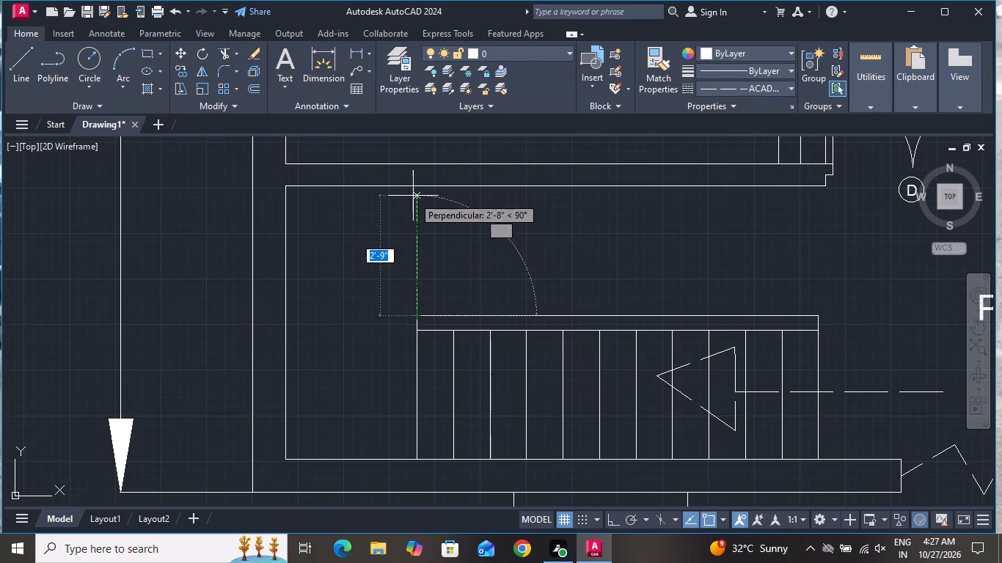
pyautogui.click(417, 187)
pyautogui.rightClick(417, 187)
pyautogui.click(439, 216)
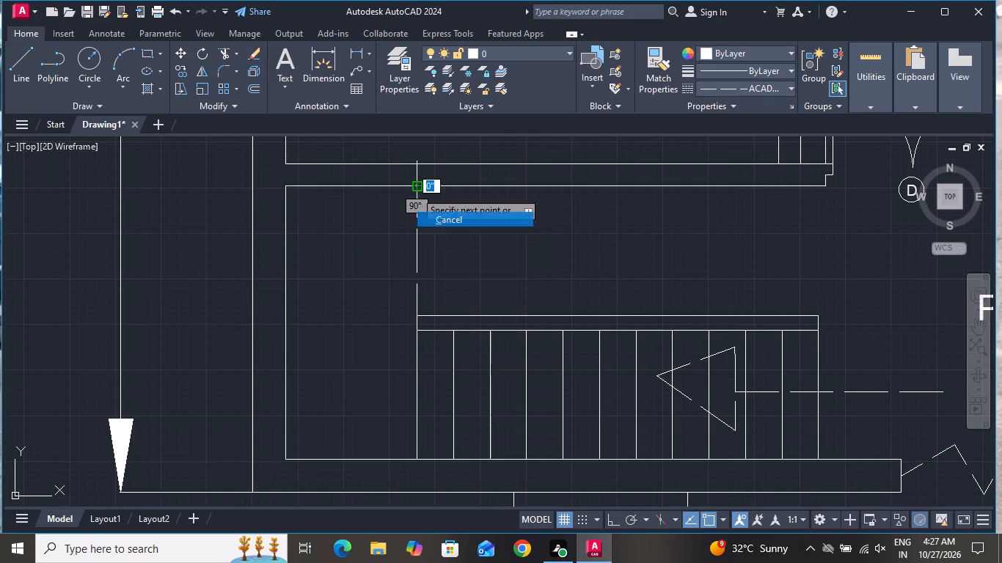
# Offset the dashed upper-flight line repeatedly at 10" spacing until the dashed treads reach the divider's other end, beside the portico.
pyautogui.write('O 10')
pyautogui.hotkey('shift', '"')
pyautogui.press('Return')
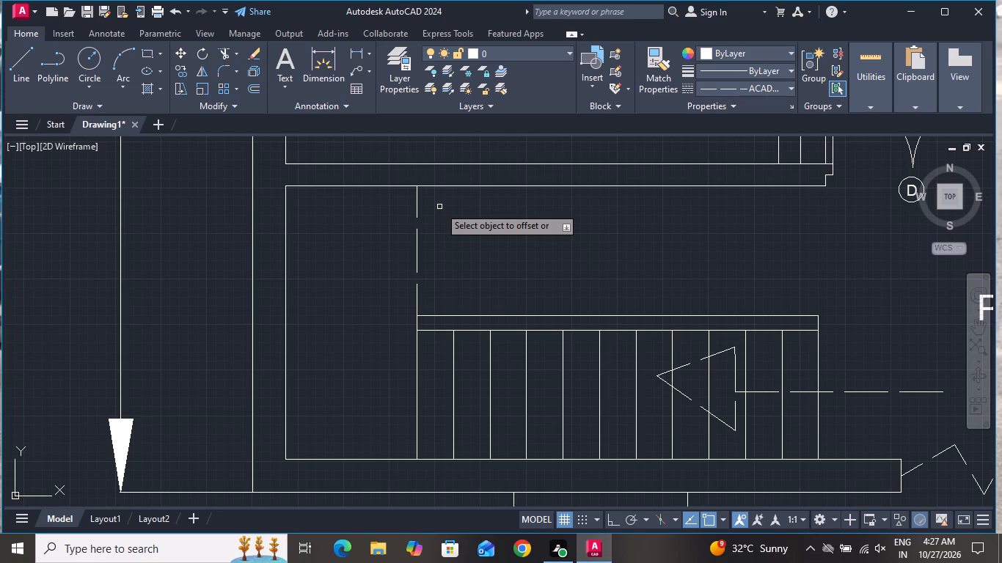
pyautogui.click(414, 243)
pyautogui.click(491, 242)
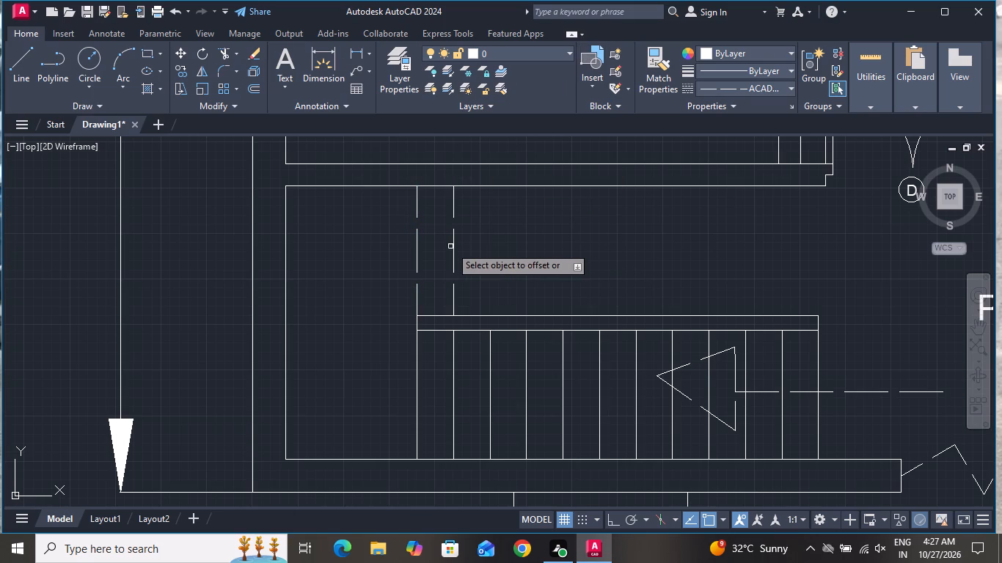
pyautogui.click(453, 246)
pyautogui.click(494, 241)
pyautogui.click(490, 247)
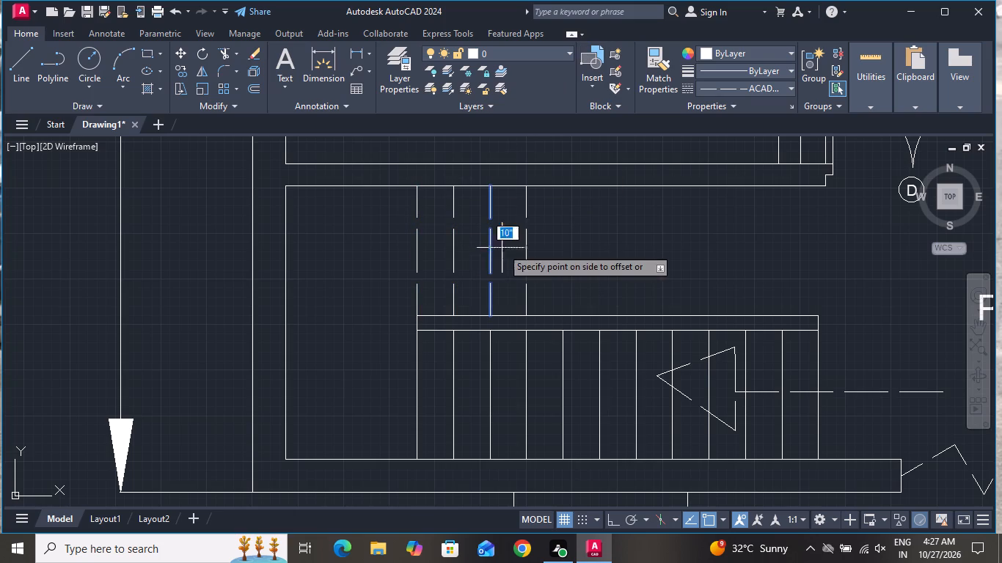
pyautogui.click(530, 244)
pyautogui.click(525, 249)
pyautogui.click(557, 249)
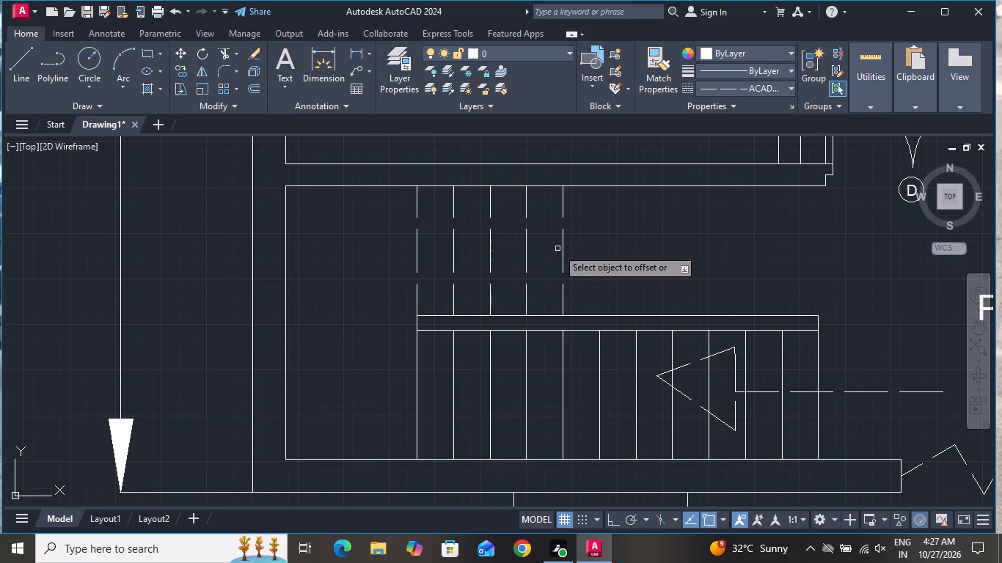
pyautogui.click(563, 249)
pyautogui.click(586, 247)
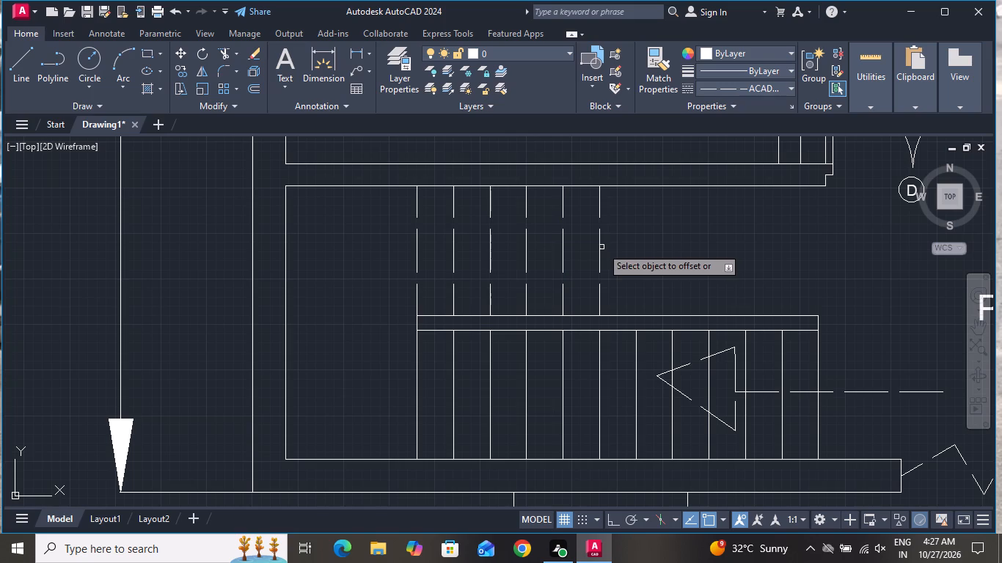
pyautogui.click(601, 247)
pyautogui.click(649, 247)
pyautogui.click(600, 249)
pyautogui.click(653, 246)
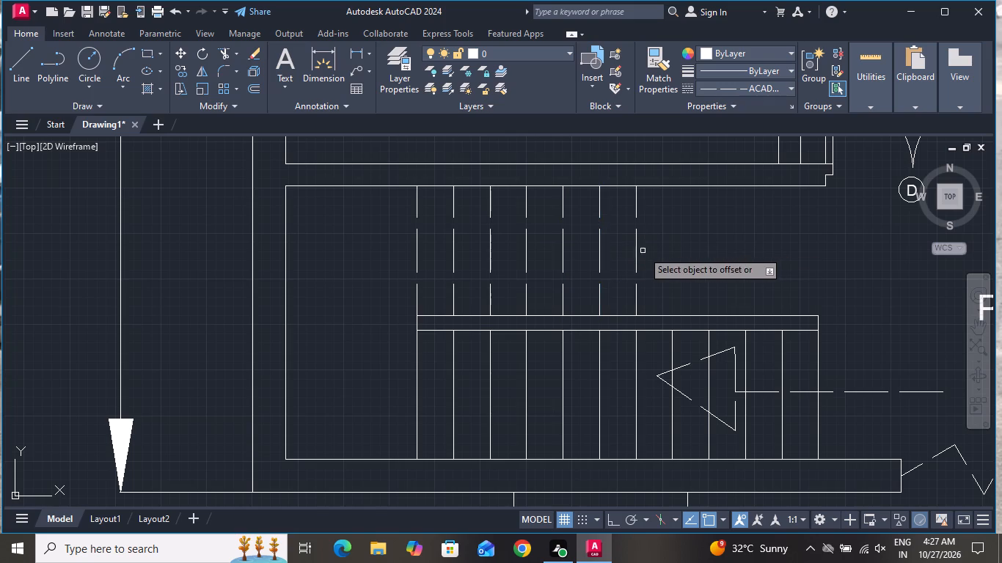
pyautogui.click(637, 254)
pyautogui.click(690, 251)
pyautogui.click(672, 251)
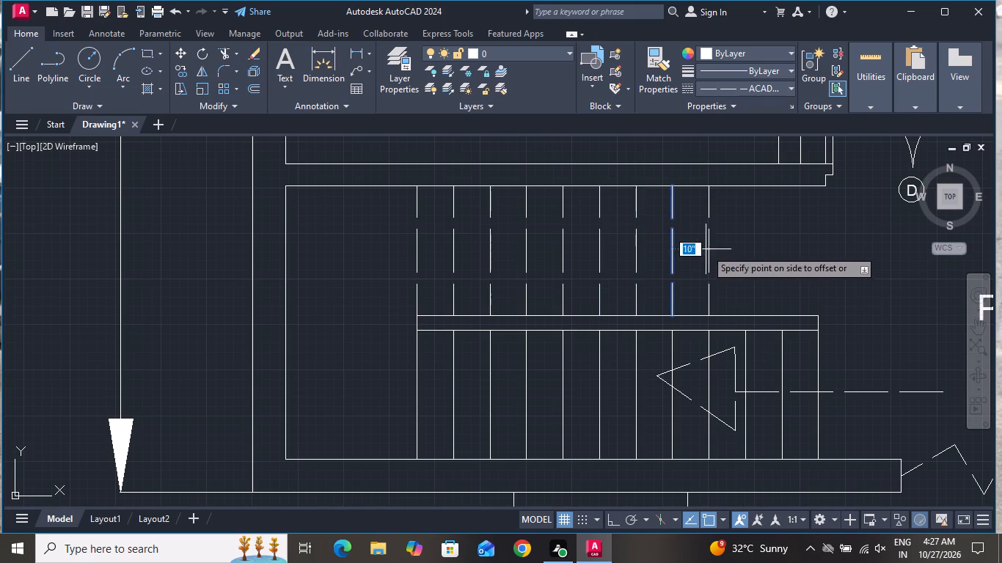
pyautogui.click(706, 249)
pyautogui.click(710, 248)
pyautogui.click(723, 249)
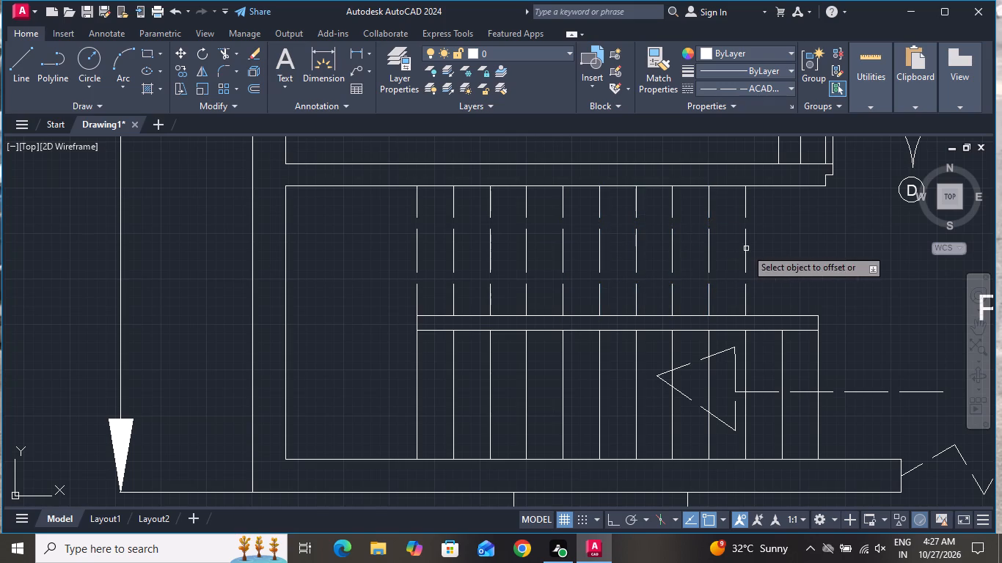
pyautogui.click(746, 249)
pyautogui.click(792, 247)
pyautogui.click(782, 250)
pyautogui.click(813, 251)
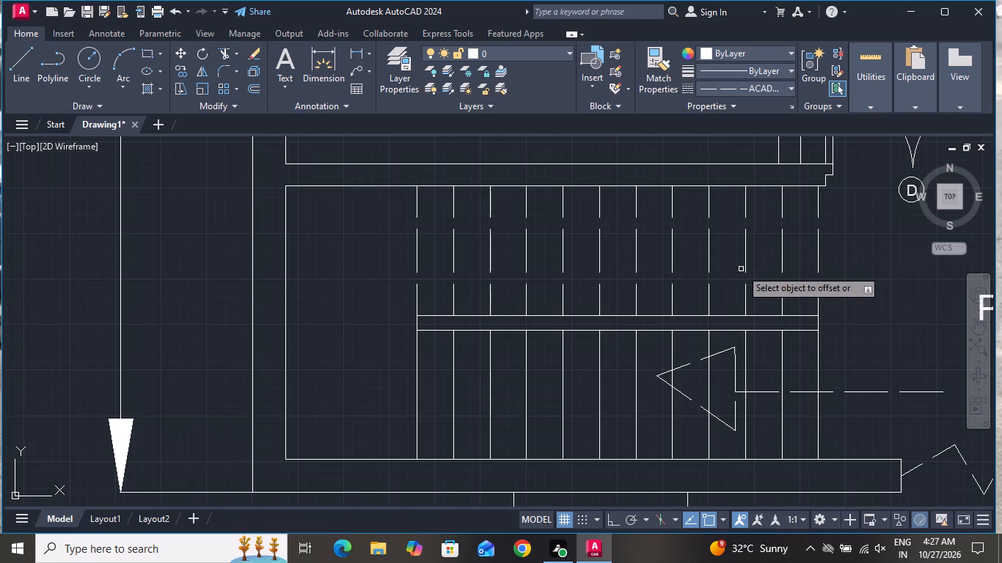
pyautogui.rightClick(704, 256)
pyautogui.click(717, 287)
# Replace the text of the POTICO label with GRILL.
pyautogui.scroll(-2, 719, 330)
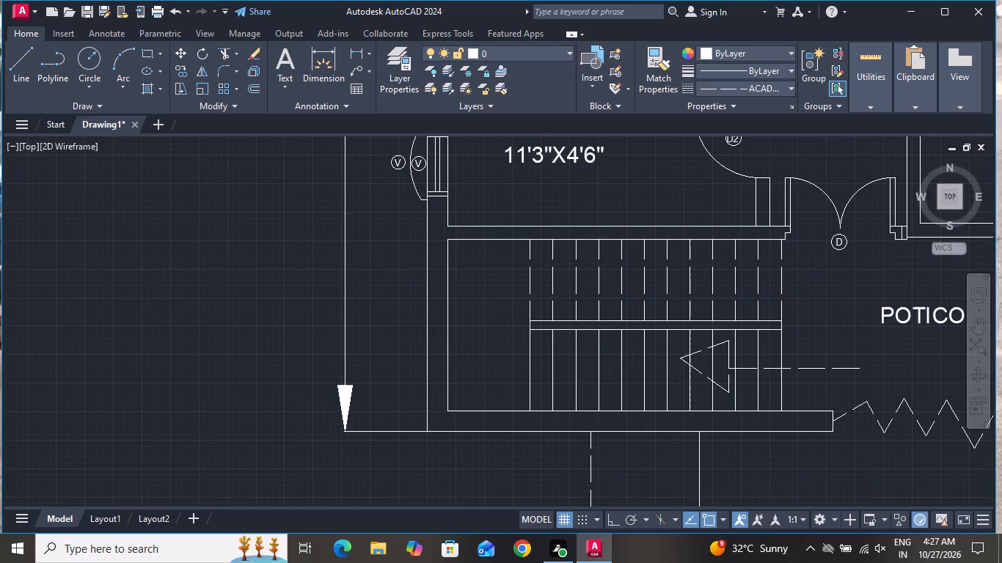
pyautogui.scroll(-3, 718, 335)
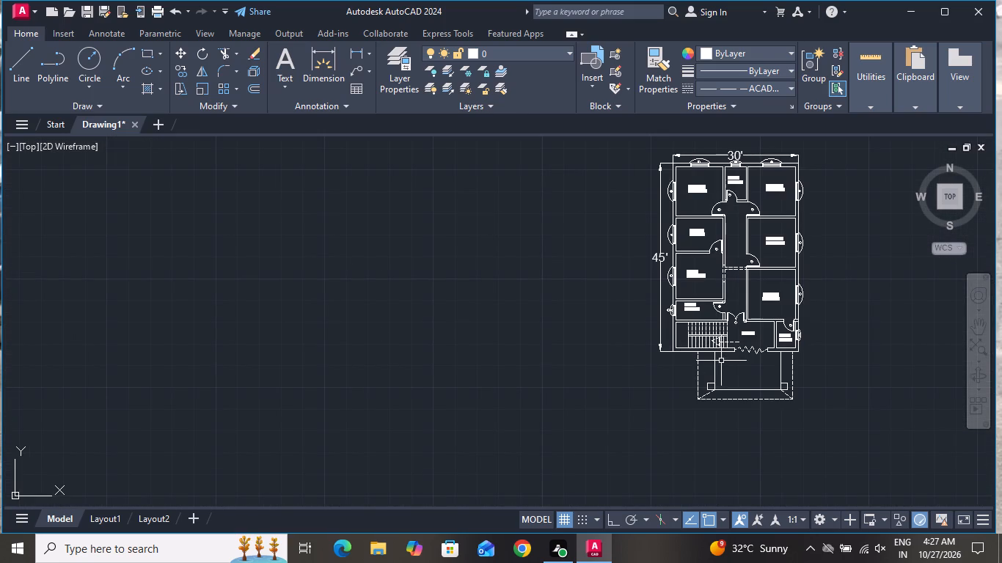
pyautogui.scroll(-1, 722, 373)
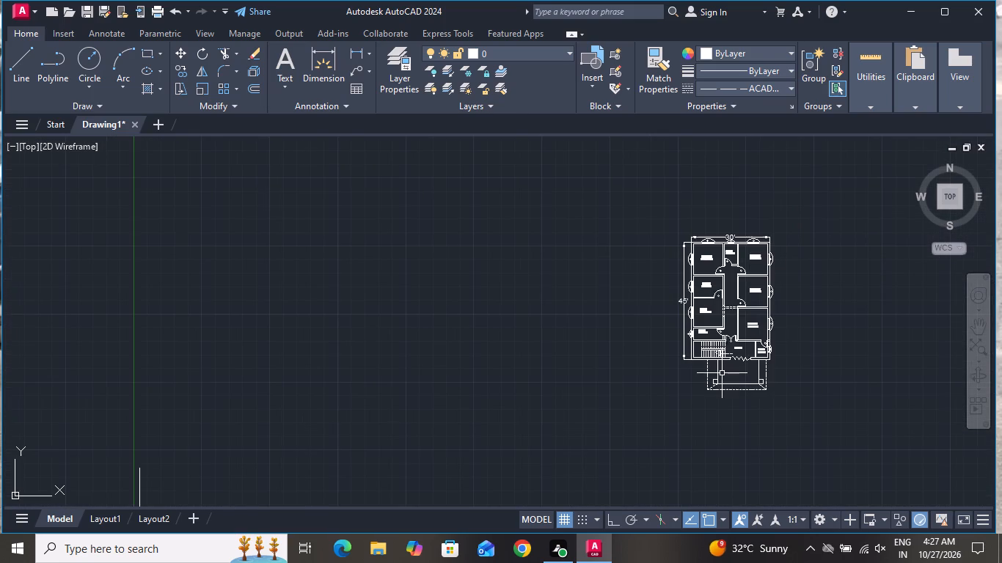
pyautogui.scroll(3, 766, 377)
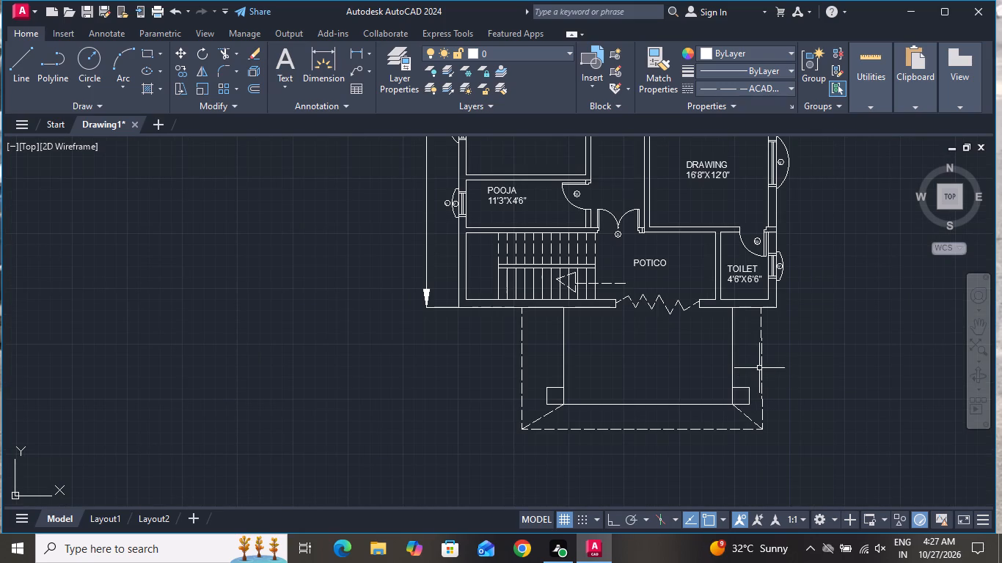
pyautogui.scroll(3, 687, 270)
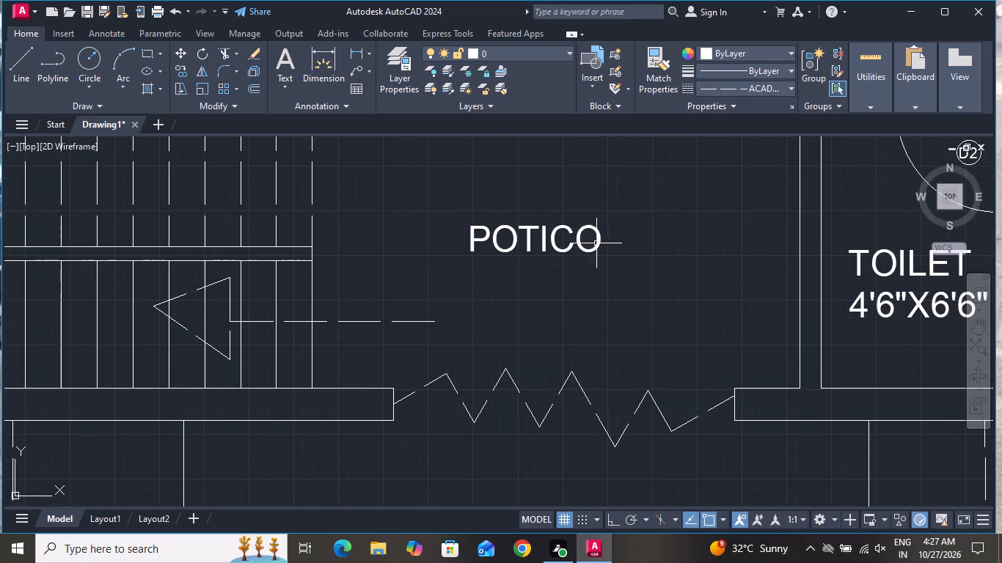
pyautogui.doubleClick(597, 240)
pyautogui.press('BackSpace')
pyautogui.press('BackSpace')
pyautogui.press('BackSpace')
pyautogui.press('BackSpace')
pyautogui.press('BackSpace')
pyautogui.press('BackSpace')
pyautogui.press('BackSpace')
pyautogui.press('BackSpace')
pyautogui.press('BackSpace')
pyautogui.press('BackSpace')
pyautogui.press('BackSpace')
pyautogui.press('BackSpace')
pyautogui.press('BackSpace')
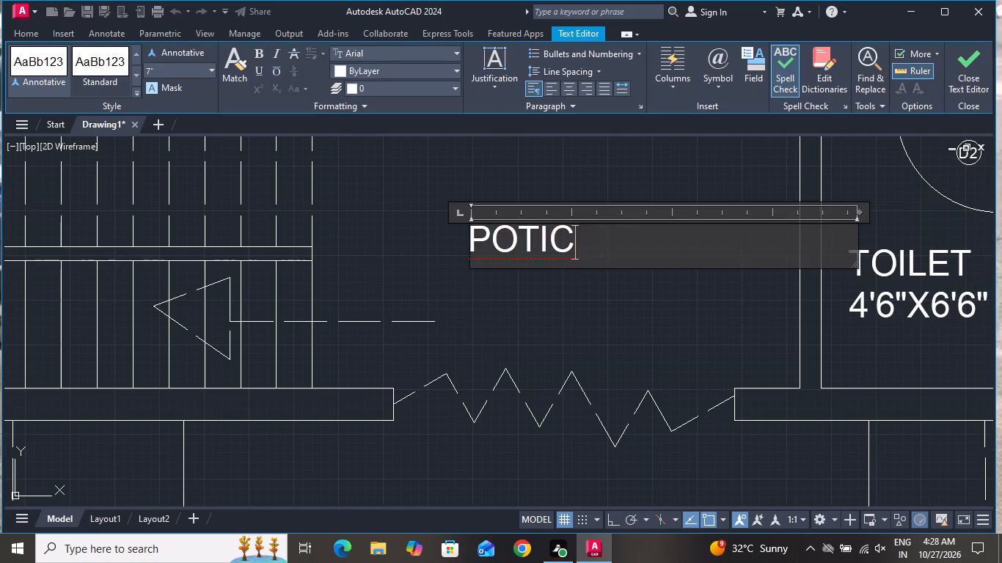
pyautogui.write('GR')
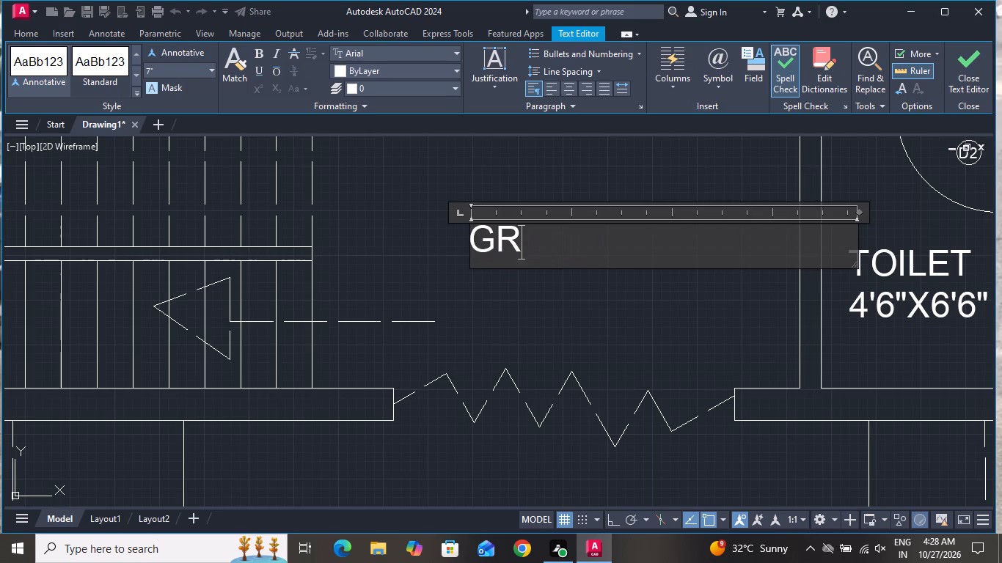
pyautogui.write('ILL')
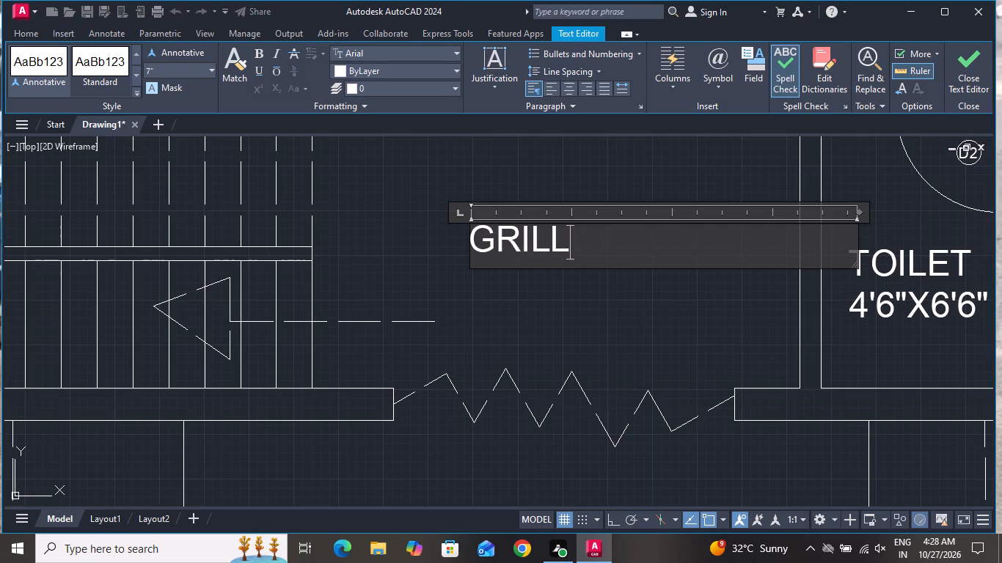
pyautogui.click(562, 276)
# Set the GRILL label's text height to 4".
pyautogui.click(523, 230)
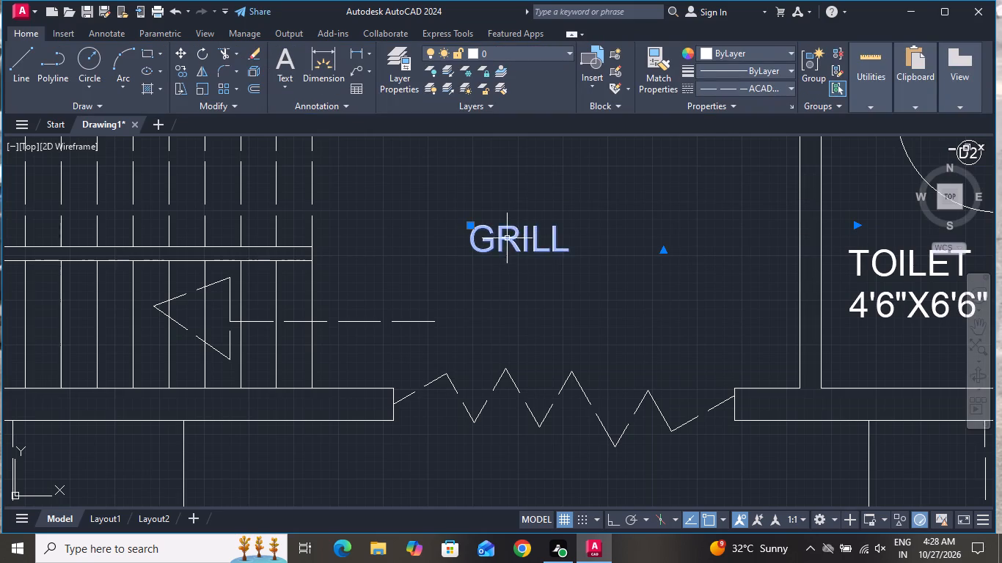
pyautogui.rightClick(503, 235)
pyautogui.click(553, 512)
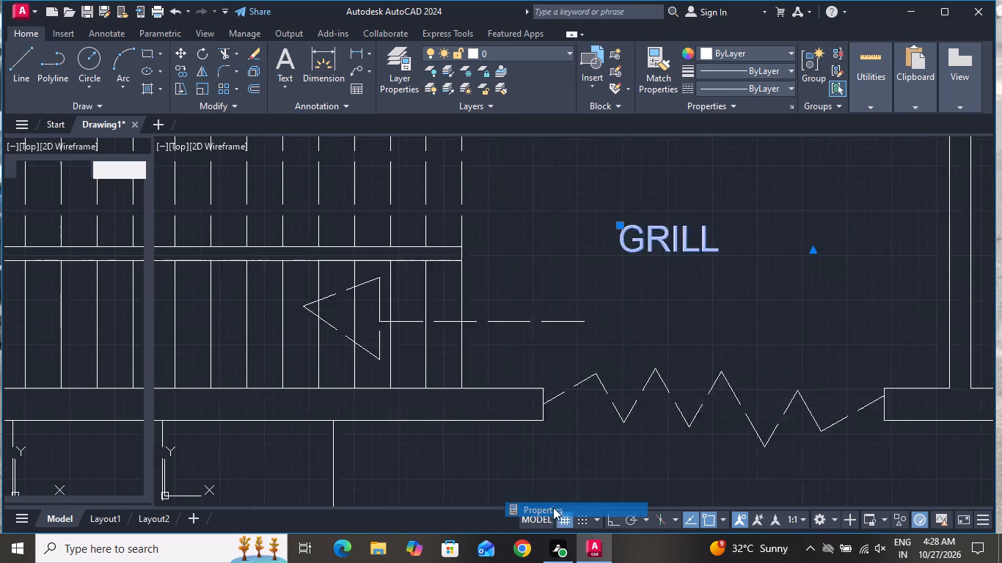
pyautogui.scroll(-3, 134, 153)
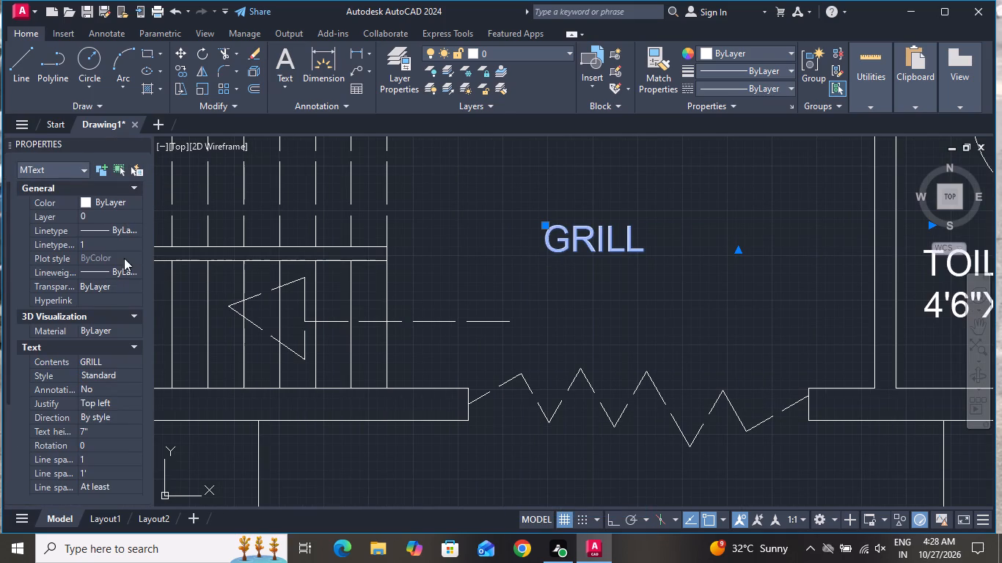
pyautogui.scroll(-2, 111, 245)
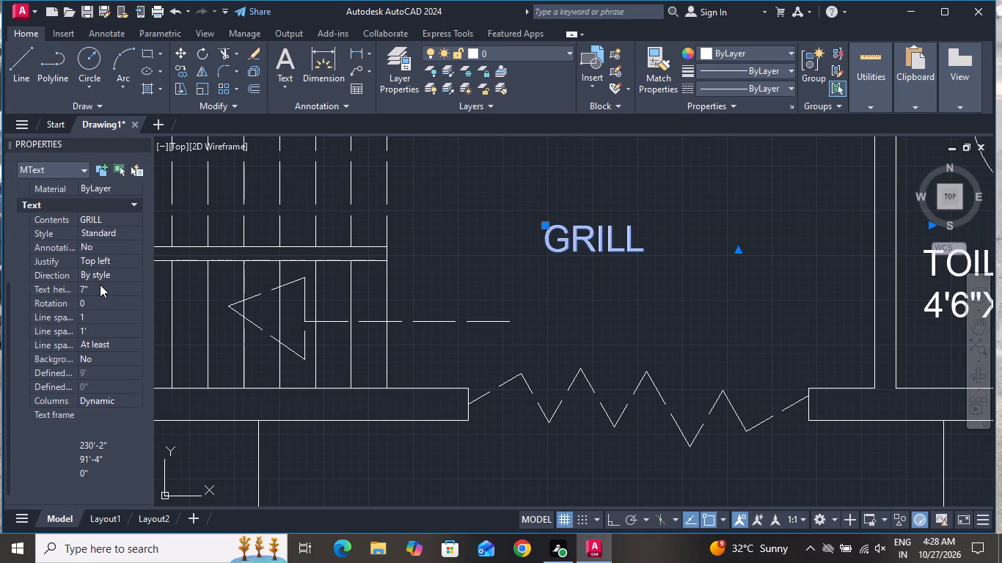
pyautogui.click(100, 284)
pyautogui.press('BackSpace')
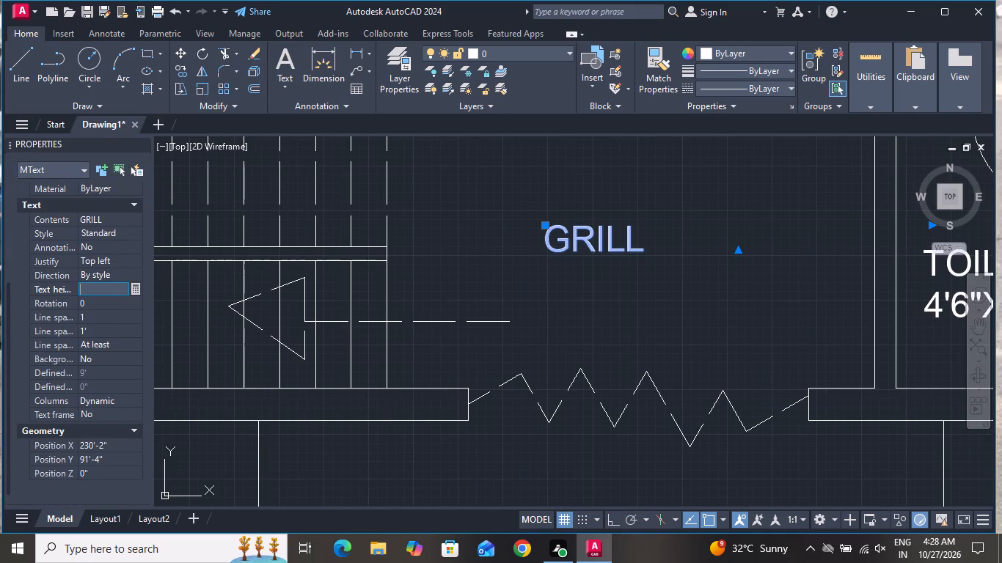
pyautogui.write('4"')
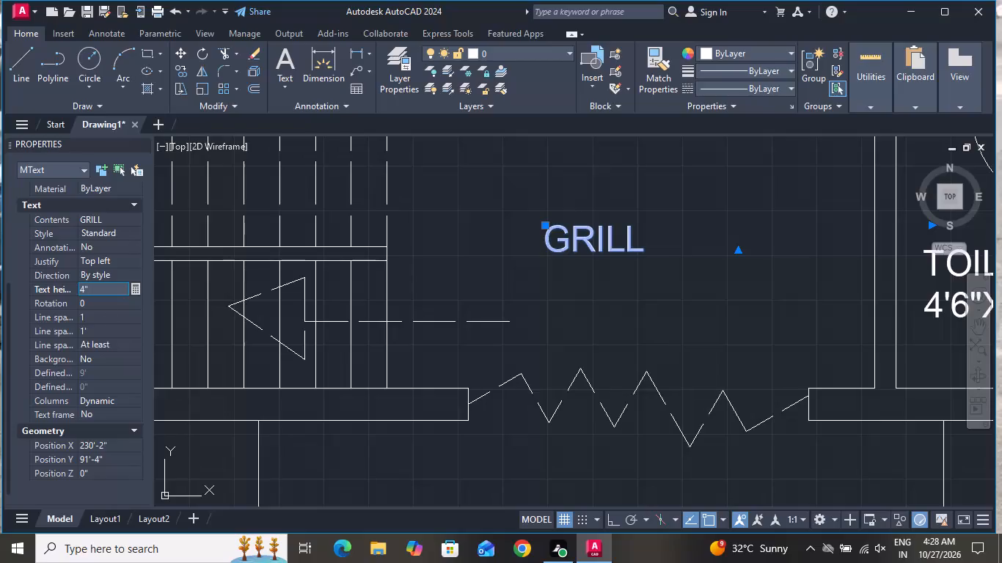
pyautogui.click(142, 144)
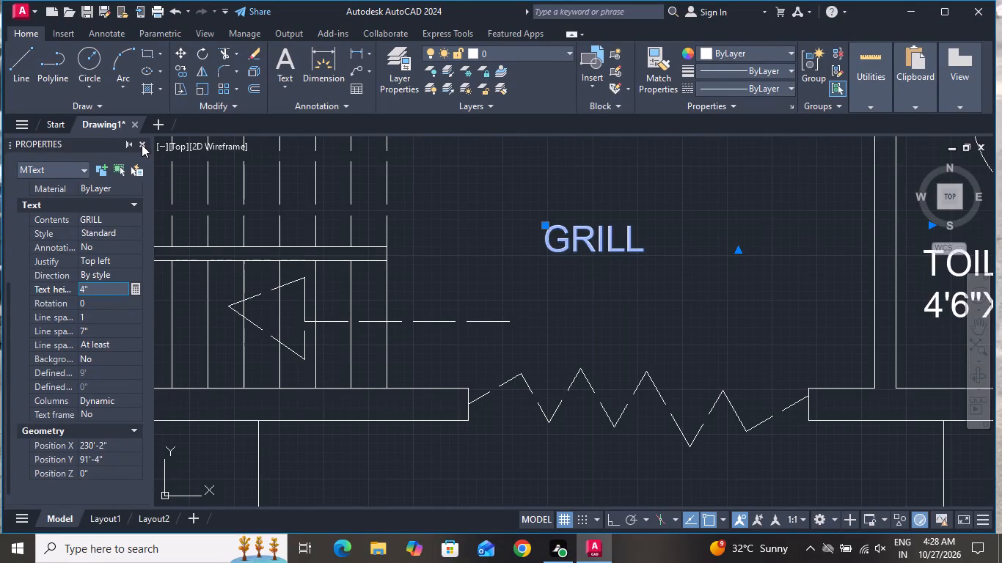
pyautogui.click(143, 141)
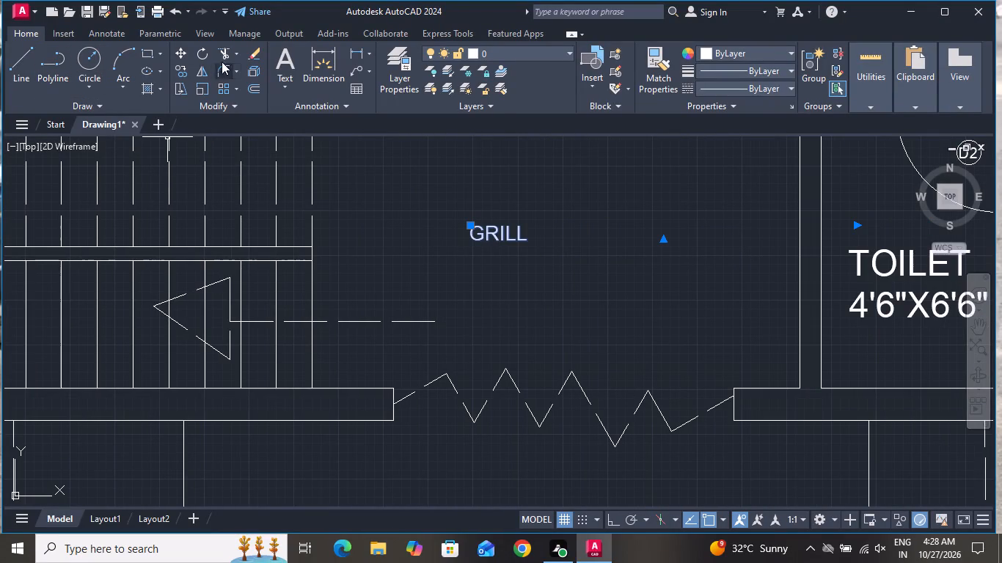
# Move the GRILL label down to just above the zigzag line at the portico opening.
pyautogui.click(182, 54)
pyautogui.click(472, 224)
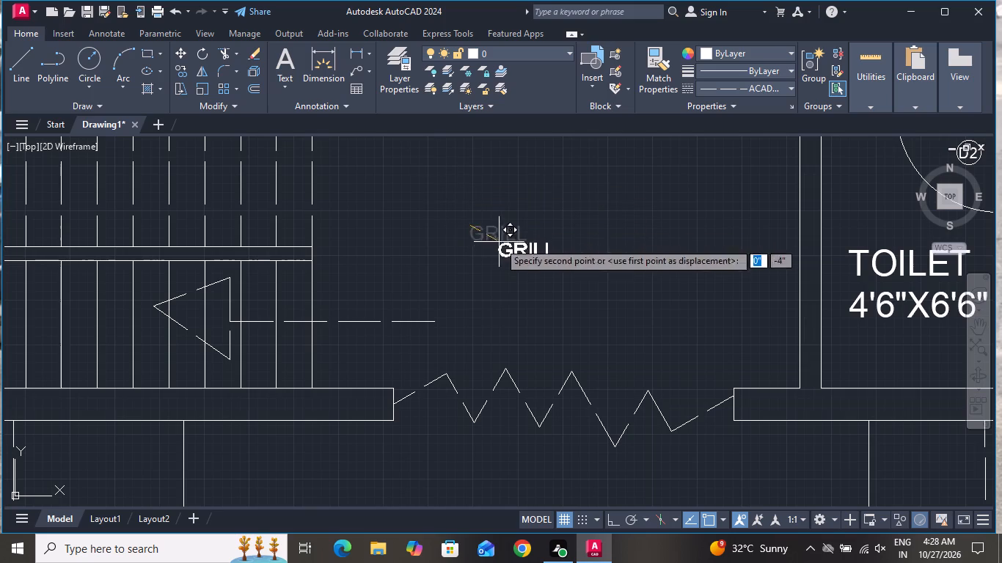
pyautogui.click(530, 301)
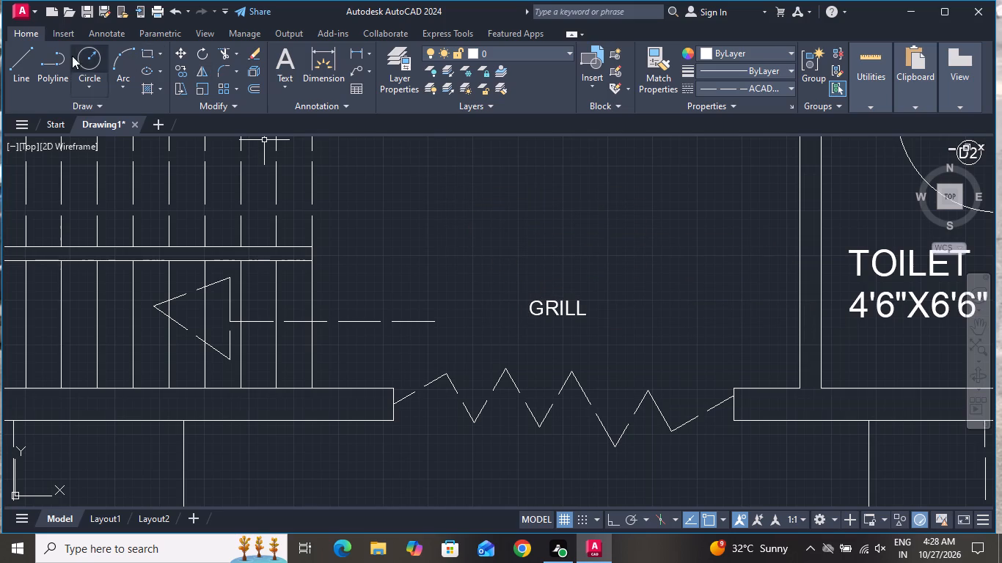
# Draw an arrow from below the GRILL label toward the zigzag: a near-vertical shaft about 1' long and a triangular head with sides about 8".
pyautogui.click(25, 58)
pyautogui.scroll(2, 557, 345)
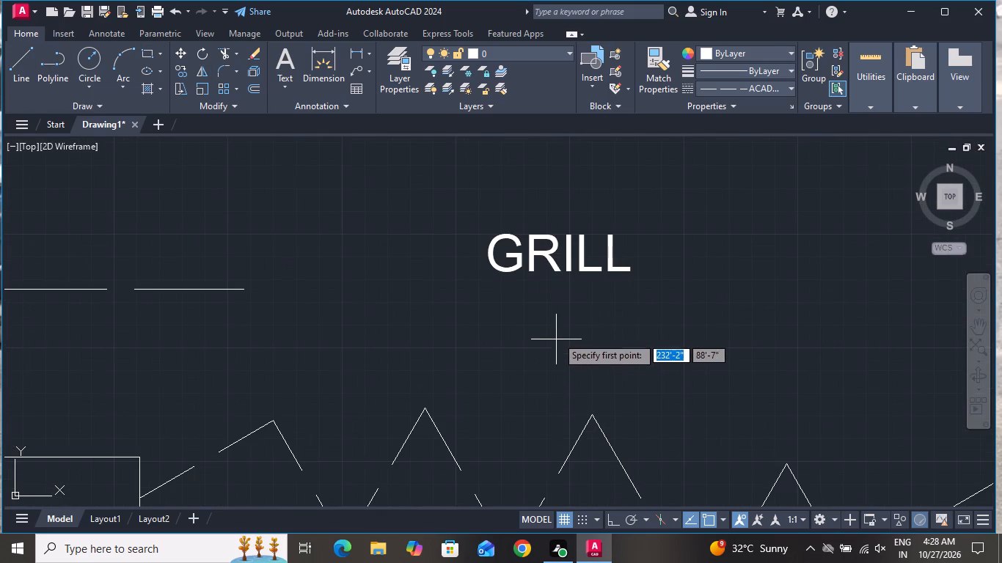
pyautogui.click(554, 291)
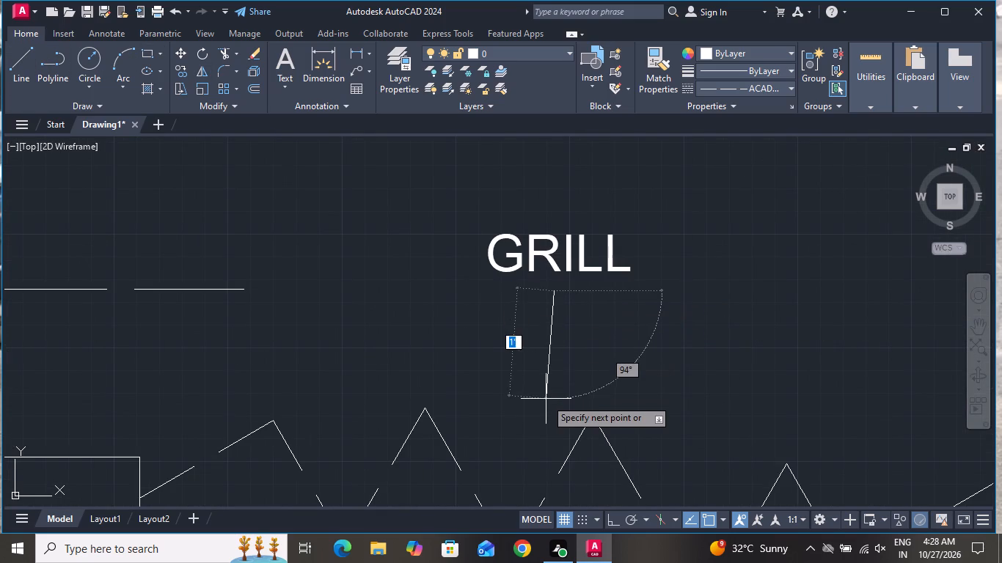
pyautogui.click(544, 407)
pyautogui.click(515, 397)
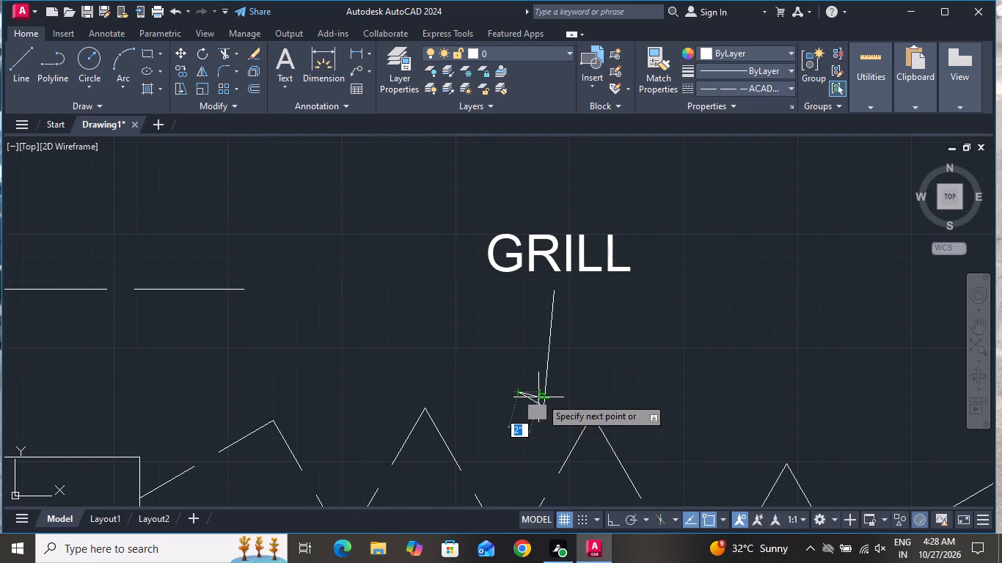
pyautogui.scroll(4, 535, 410)
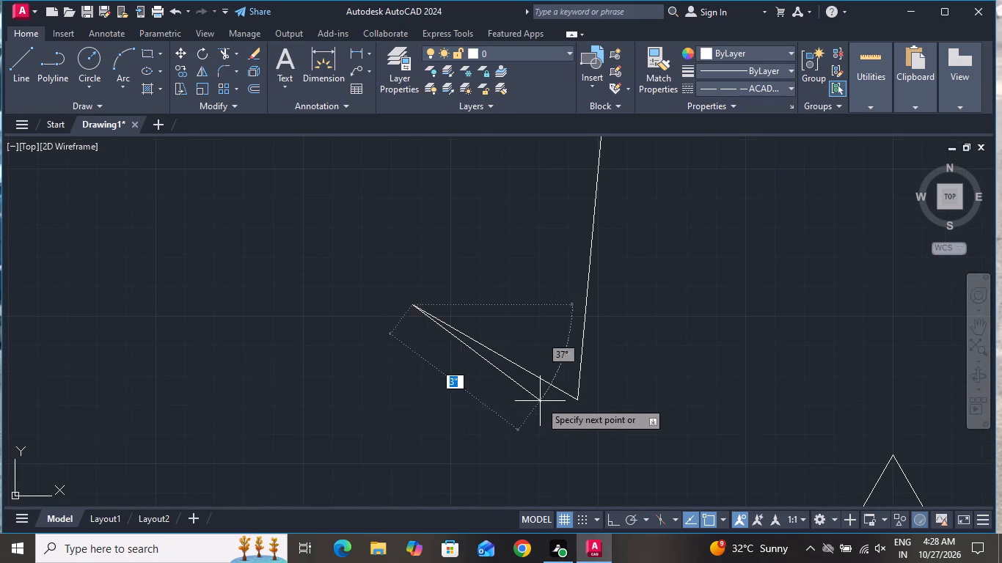
pyautogui.click(708, 336)
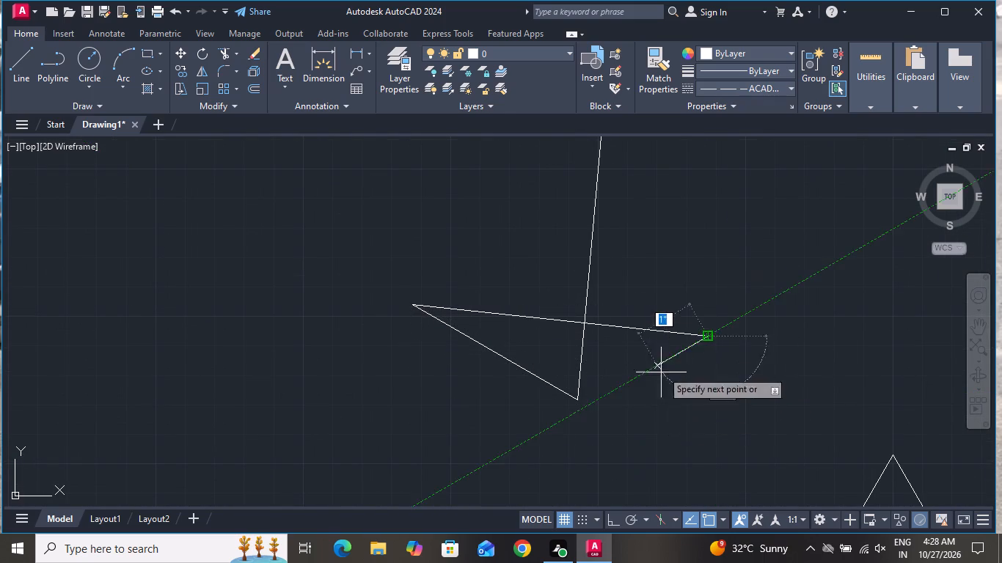
pyautogui.scroll(-3, 668, 357)
pyautogui.click(622, 455)
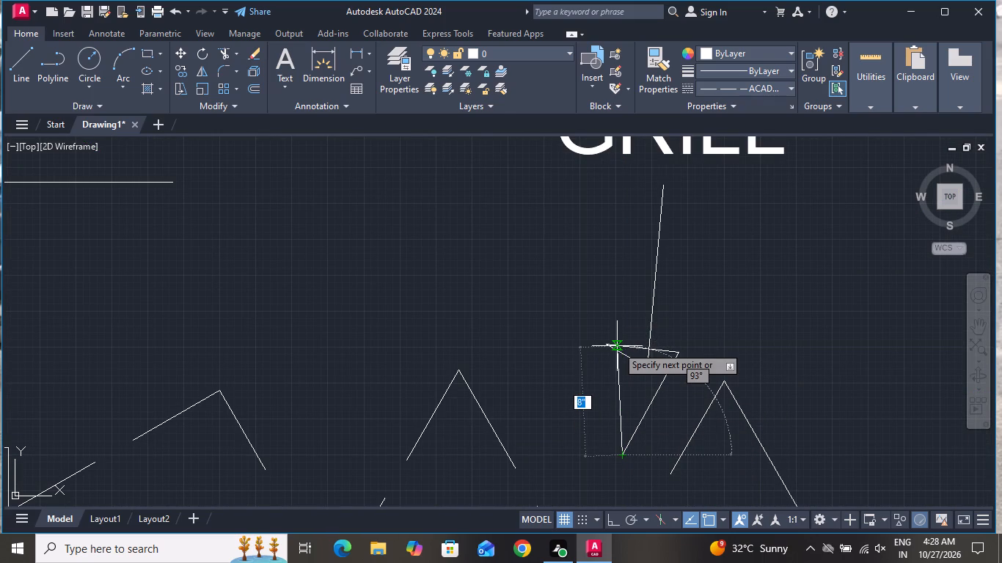
pyautogui.click(610, 346)
pyautogui.rightClick(607, 342)
pyautogui.click(631, 363)
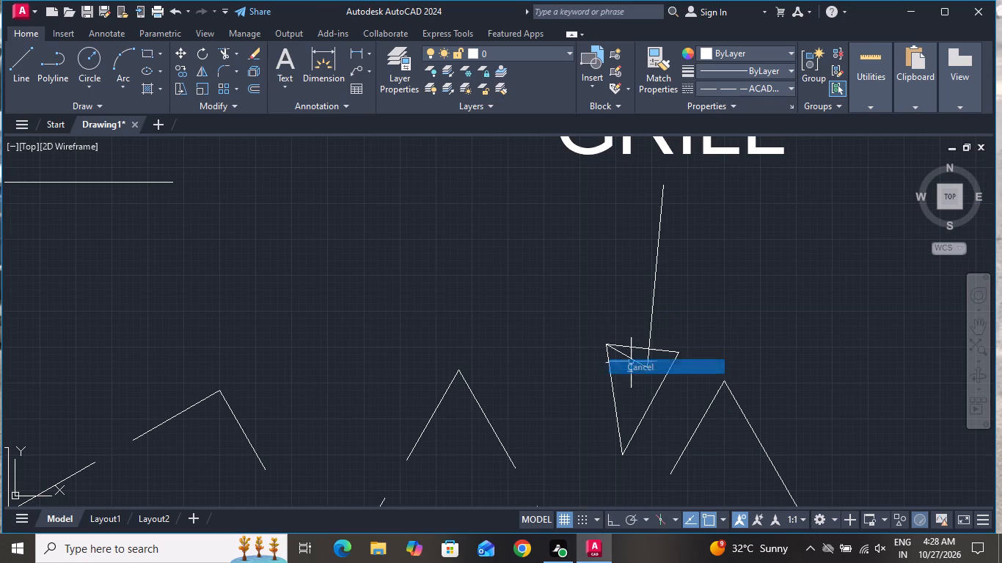
# Trim away the short diagonal and the shaft end inside the GRILL arrow's head.
pyautogui.click(224, 51)
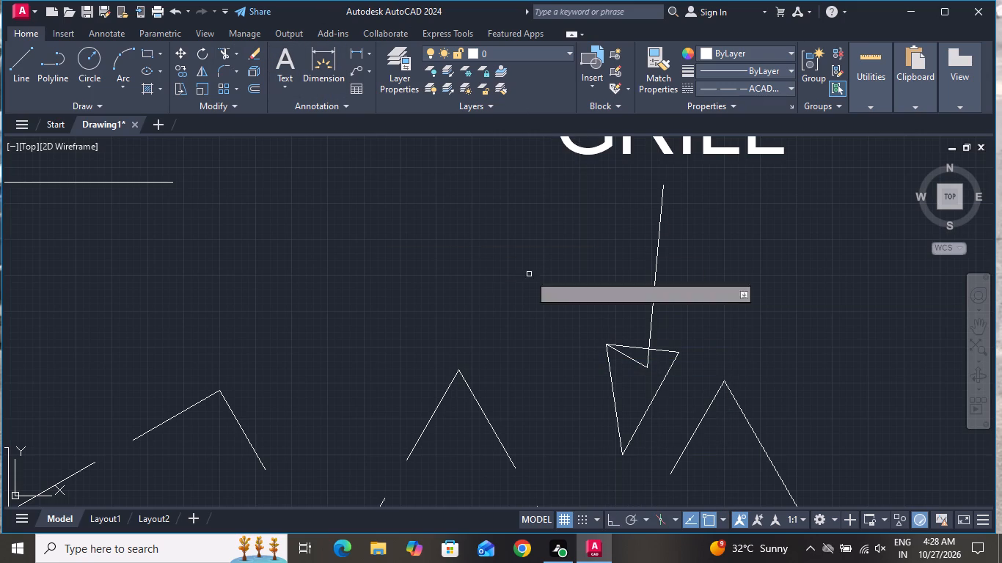
pyautogui.scroll(3, 635, 363)
pyautogui.click(650, 357)
pyautogui.click(632, 380)
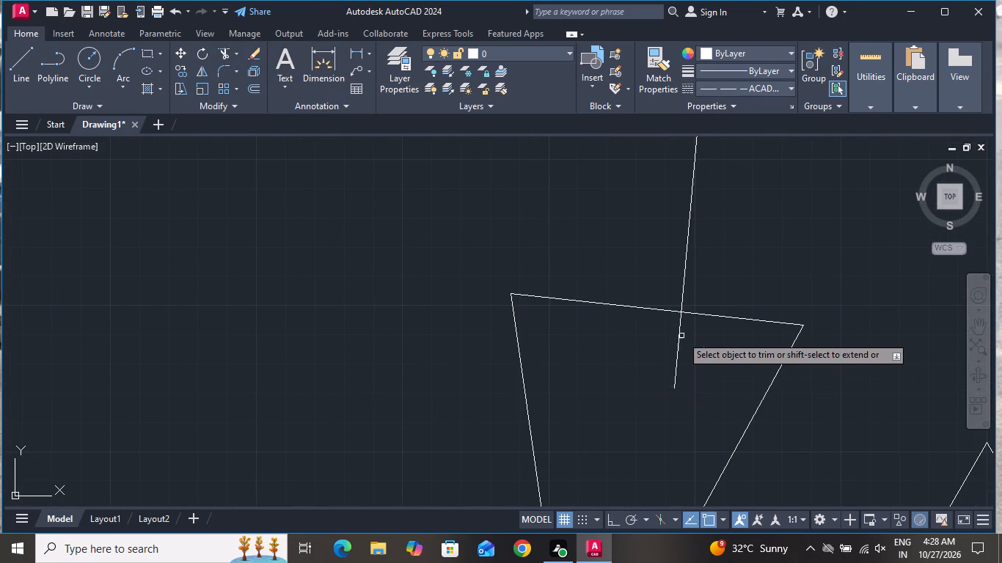
pyautogui.click(681, 336)
pyautogui.rightClick(636, 358)
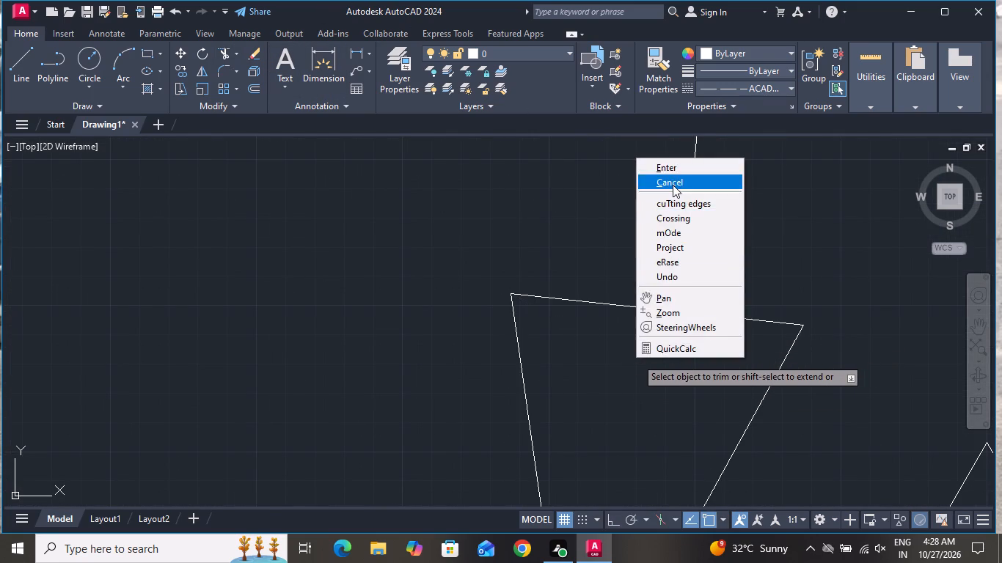
pyautogui.click(673, 184)
# Select the shaft of the arrow below the GRILL label.
pyautogui.scroll(-3, 632, 278)
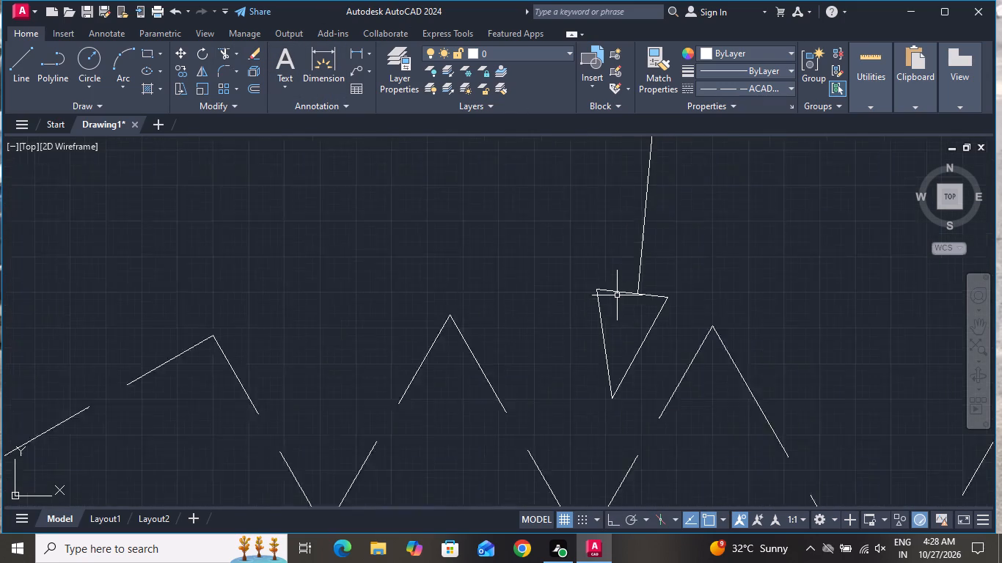
pyautogui.scroll(-2, 617, 296)
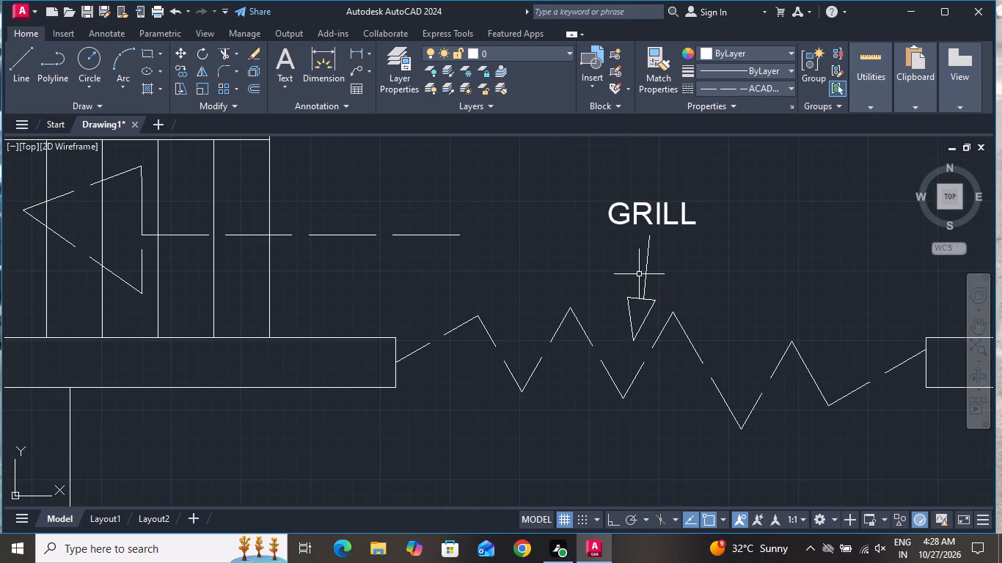
pyautogui.click(639, 274)
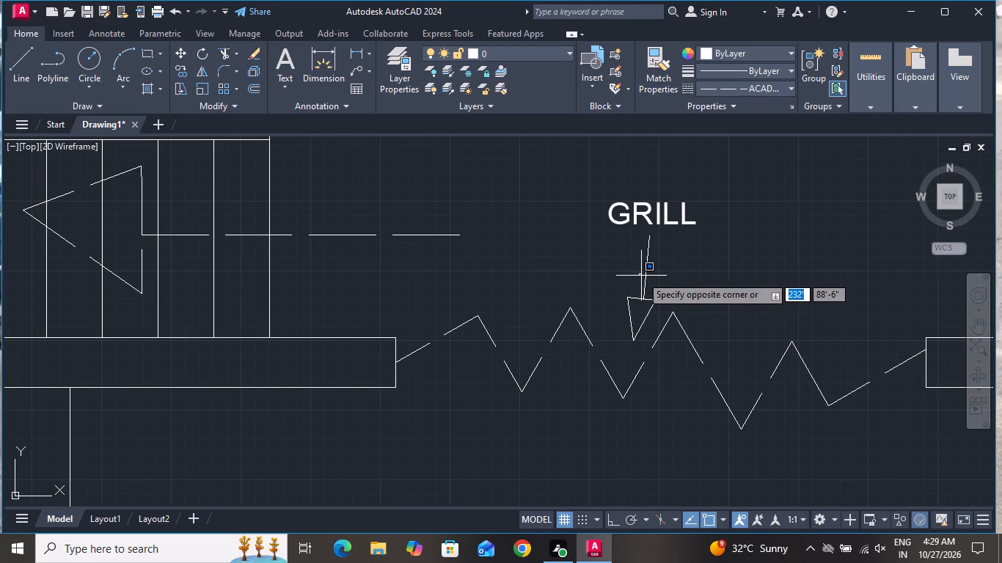
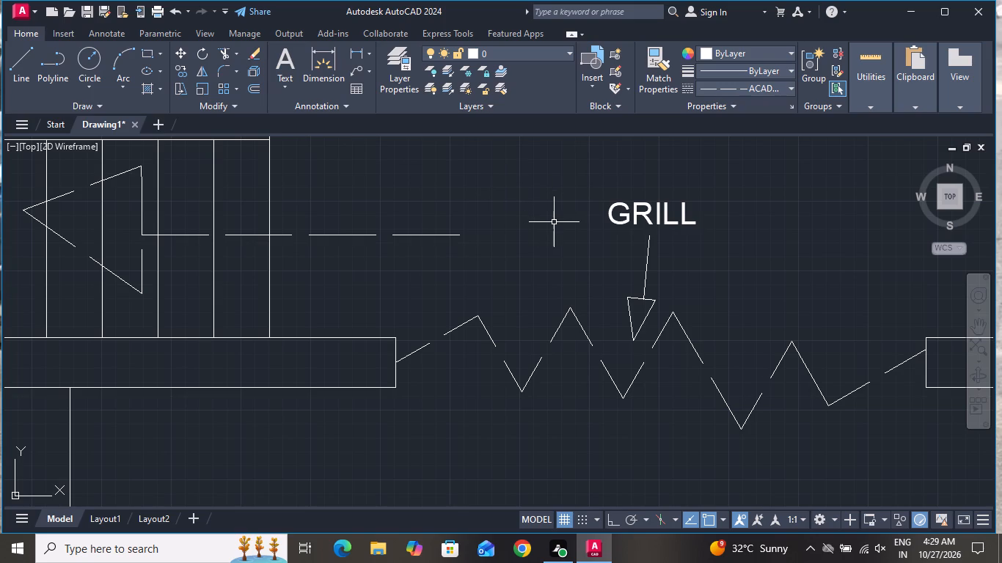
# Copy the GRILL label into the middle of the portico, below the zigzag line.
pyautogui.scroll(-1, 627, 254)
pyautogui.click(632, 237)
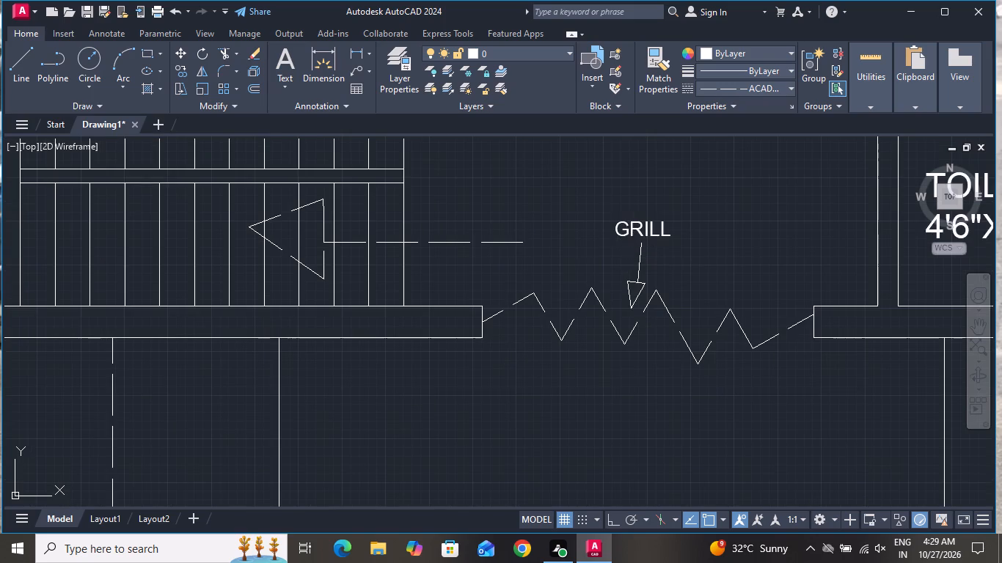
pyautogui.click(184, 70)
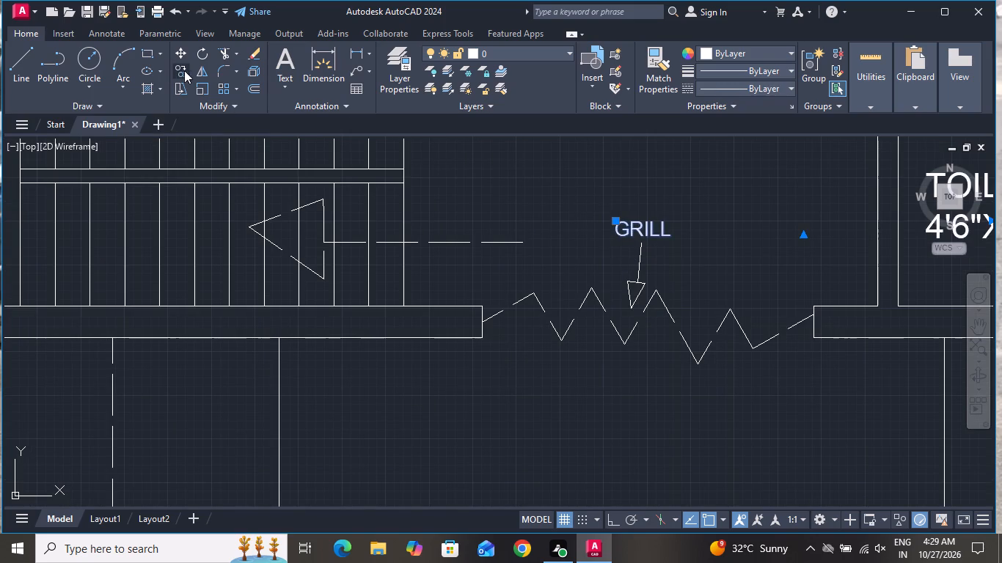
pyautogui.click(640, 244)
pyautogui.scroll(-2, 650, 180)
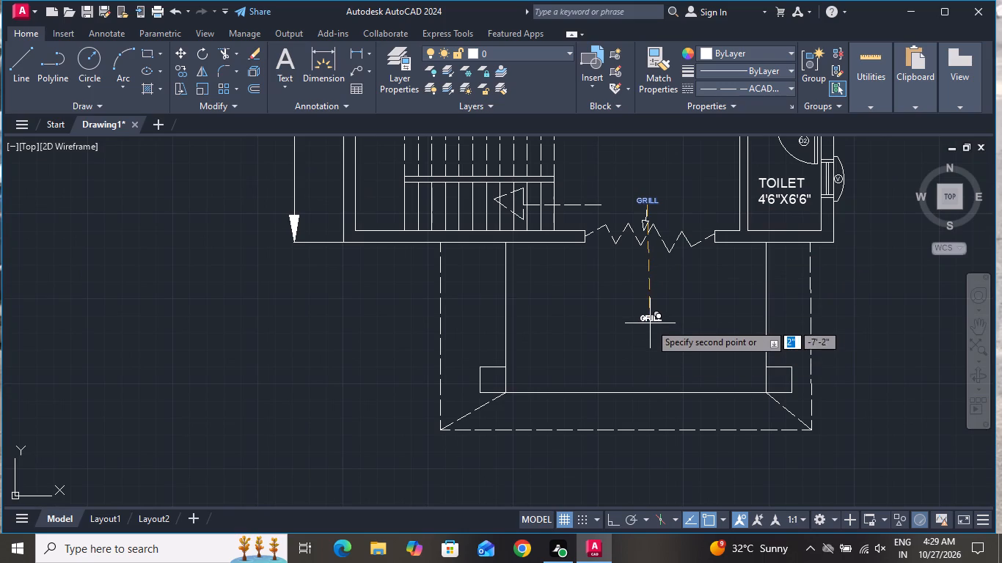
pyautogui.click(635, 310)
pyautogui.rightClick(635, 310)
pyautogui.click(682, 336)
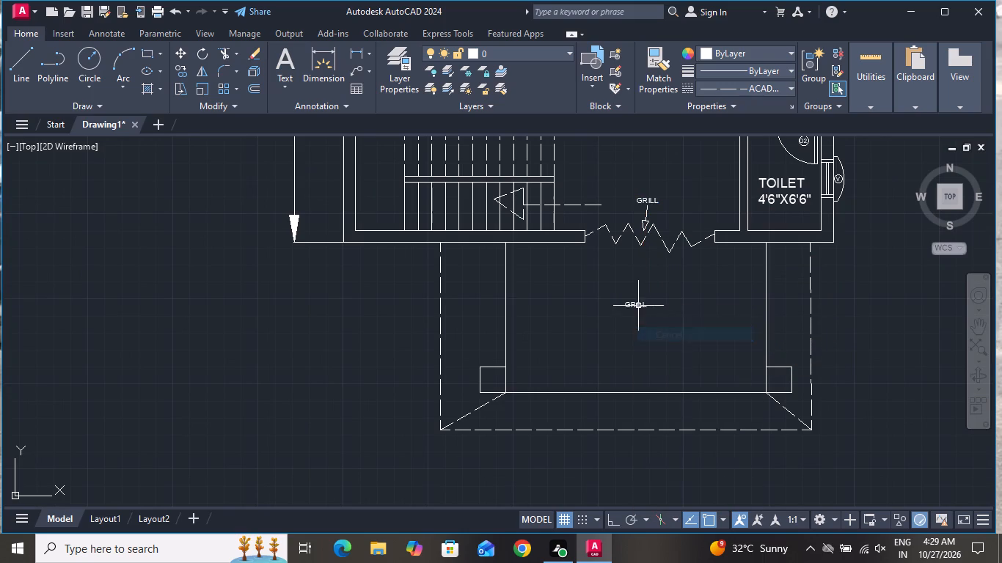
# Replace the text of the copied GRILL label inside the portico with POTICO.
pyautogui.scroll(2, 638, 306)
pyautogui.doubleClick(656, 308)
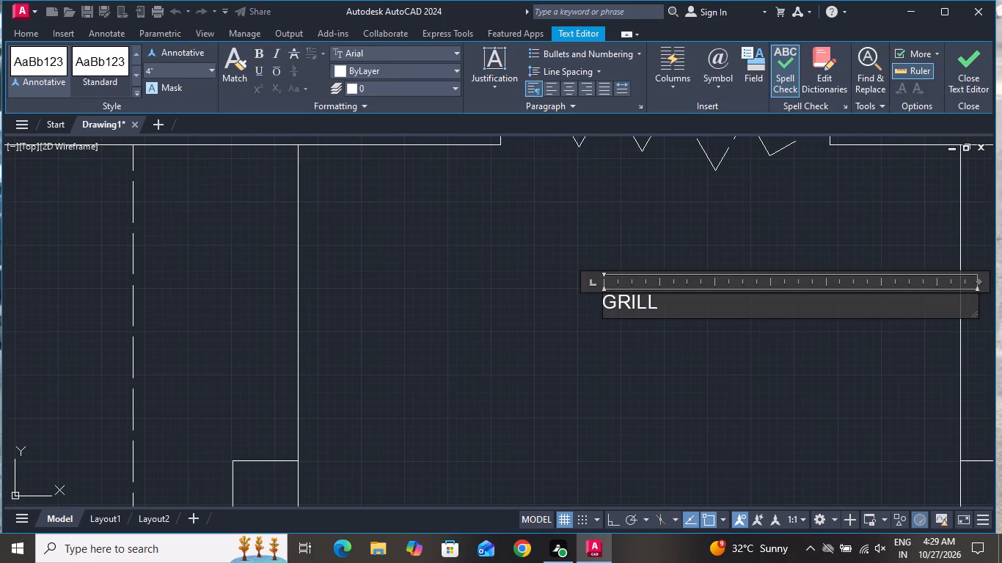
pyautogui.press('BackSpace')
pyautogui.press('BackSpace')
pyautogui.press('BackSpace')
pyautogui.press('BackSpace')
pyautogui.press('BackSpace')
pyautogui.press('BackSpace')
pyautogui.write('PO')
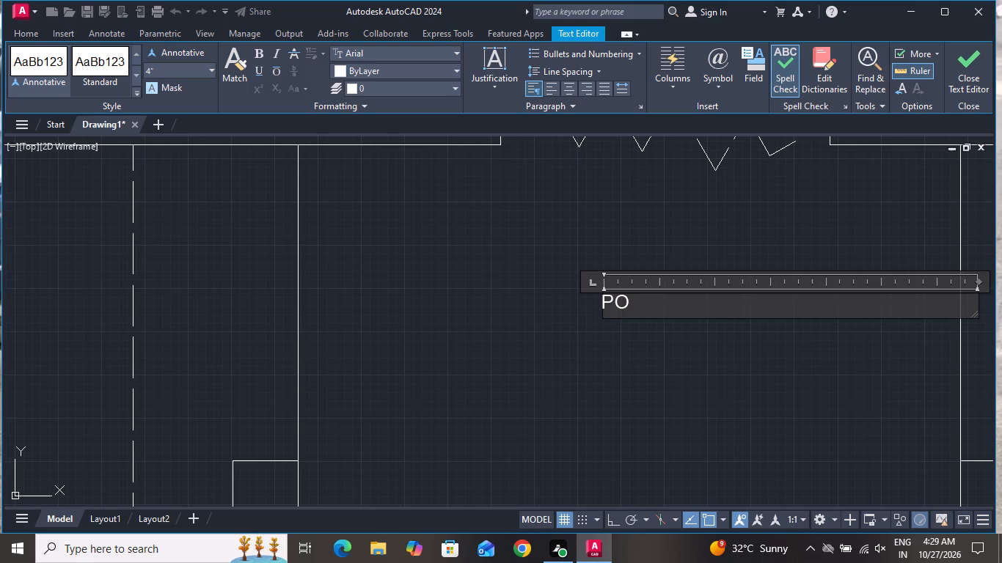
pyautogui.write('TI')
pyautogui.write('CO')
# Add the size 11'9"X9'0" as a second line under POTICO and finish editing the label.
pyautogui.press('Return')
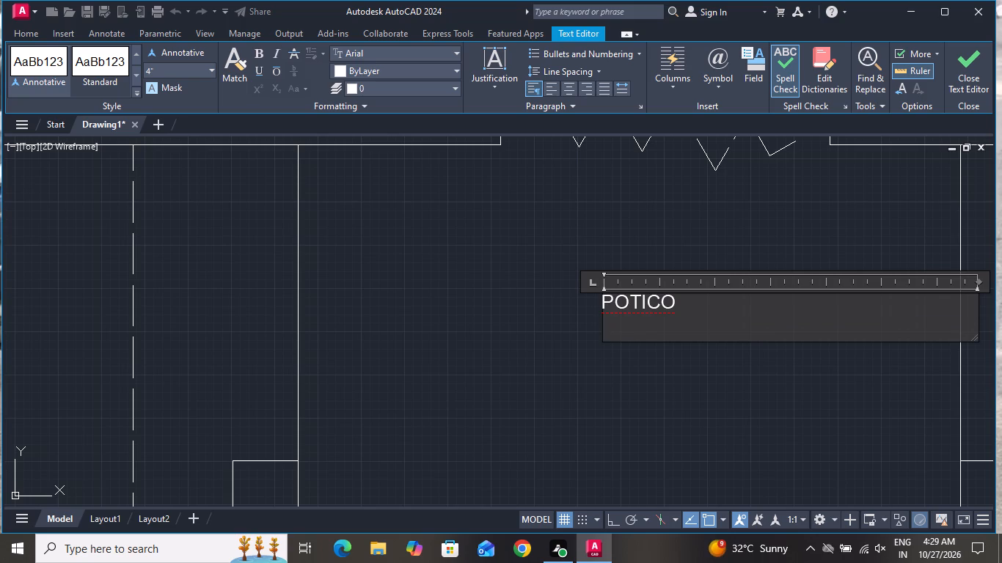
pyautogui.write("11'9")
pyautogui.hotkey('shift', '"')
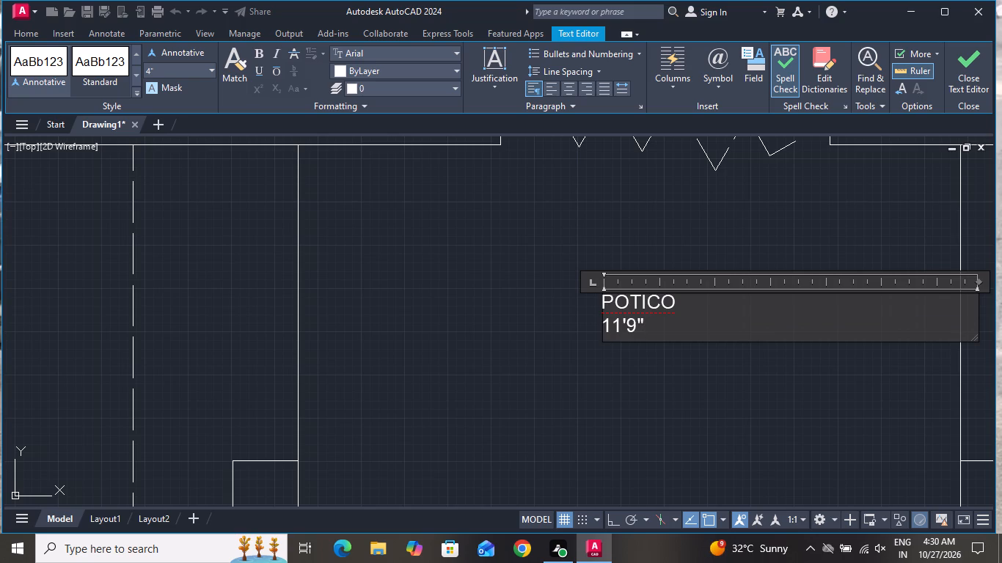
pyautogui.press('x')
pyautogui.write("9'0")
pyautogui.hotkey('shift', '"')
pyautogui.scroll(1, 653, 307)
pyautogui.click(666, 205)
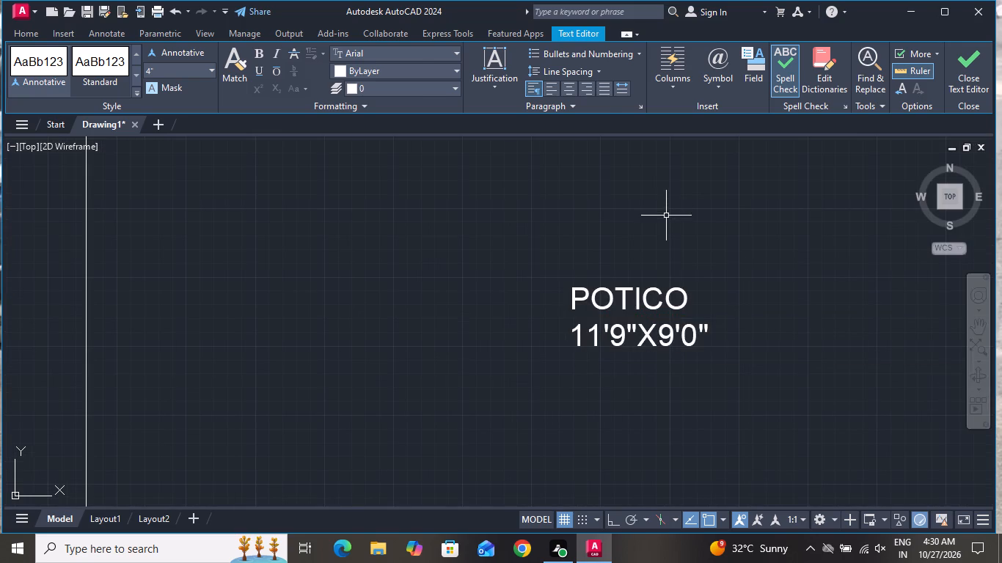
# Set the text height of the POTICO label to 6".
pyautogui.click(661, 304)
pyautogui.rightClick(609, 320)
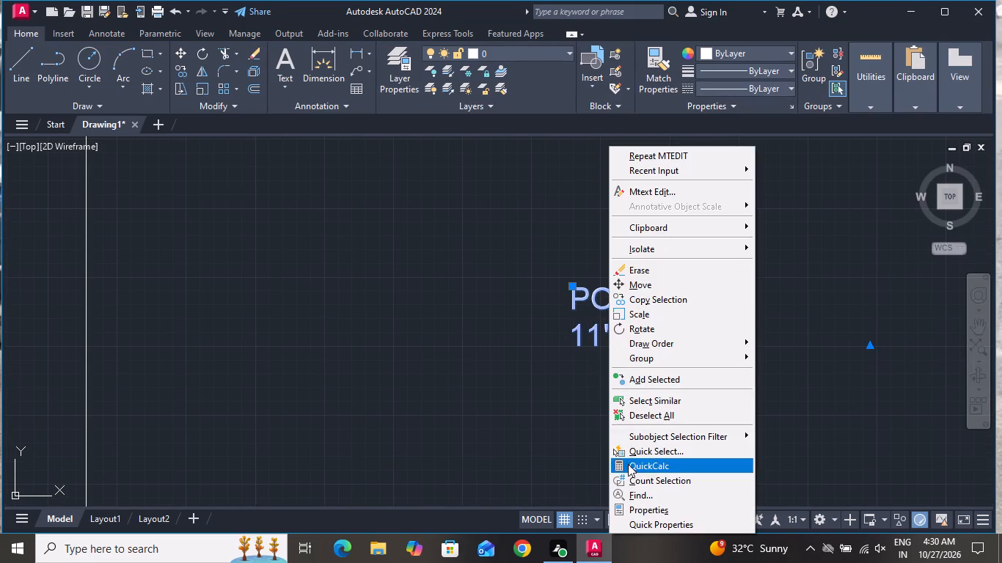
pyautogui.click(639, 508)
pyautogui.scroll(-2, 88, 232)
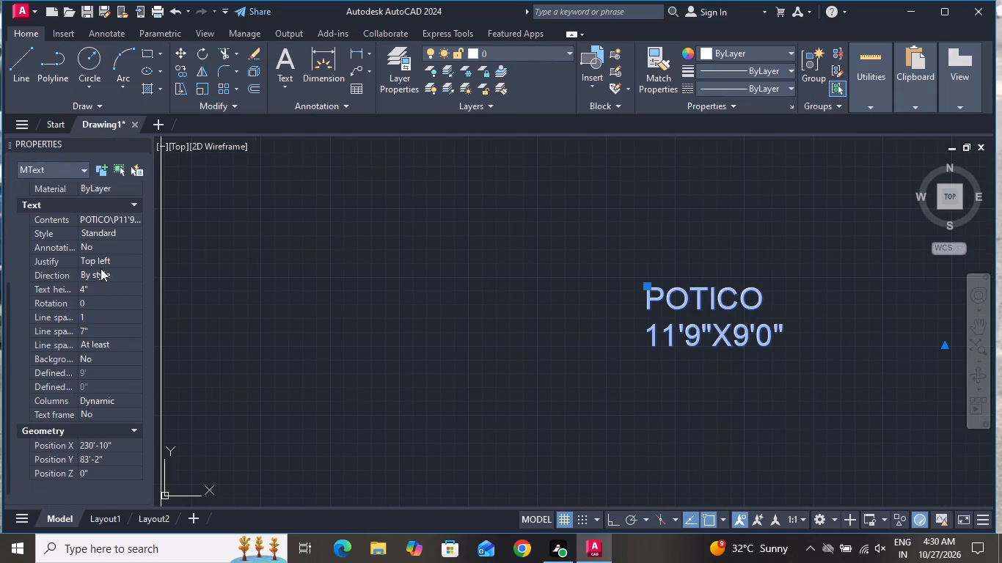
pyautogui.scroll(-1, 100, 268)
pyautogui.click(105, 292)
pyautogui.press('BackSpace')
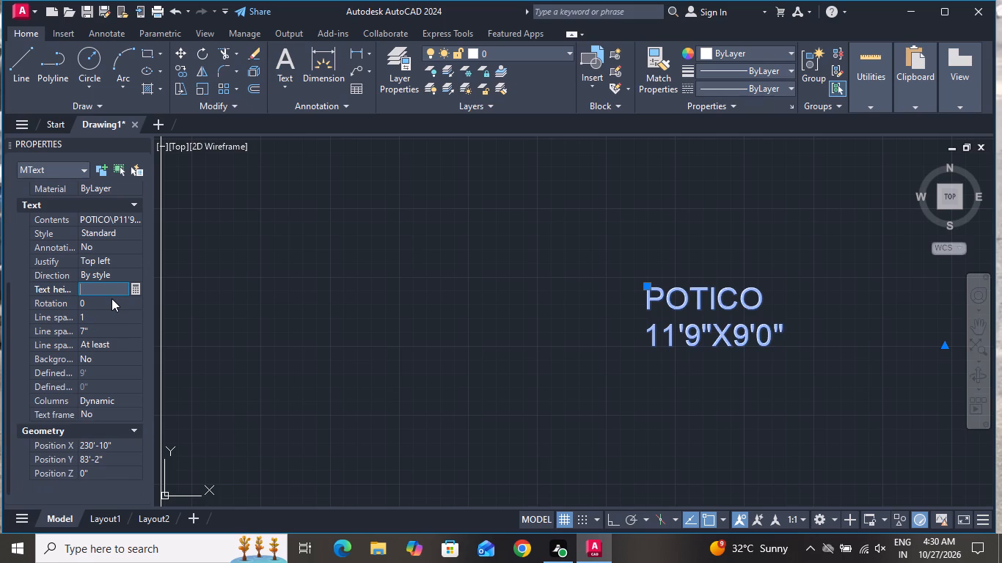
pyautogui.press('6')
pyautogui.hotkey('shift', '"')
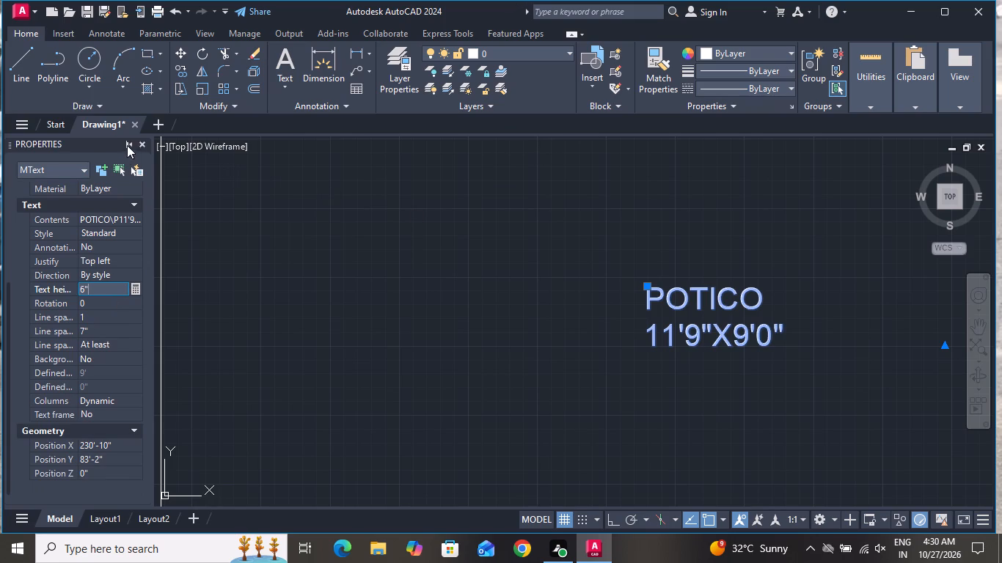
pyautogui.click(142, 139)
pyautogui.click(140, 143)
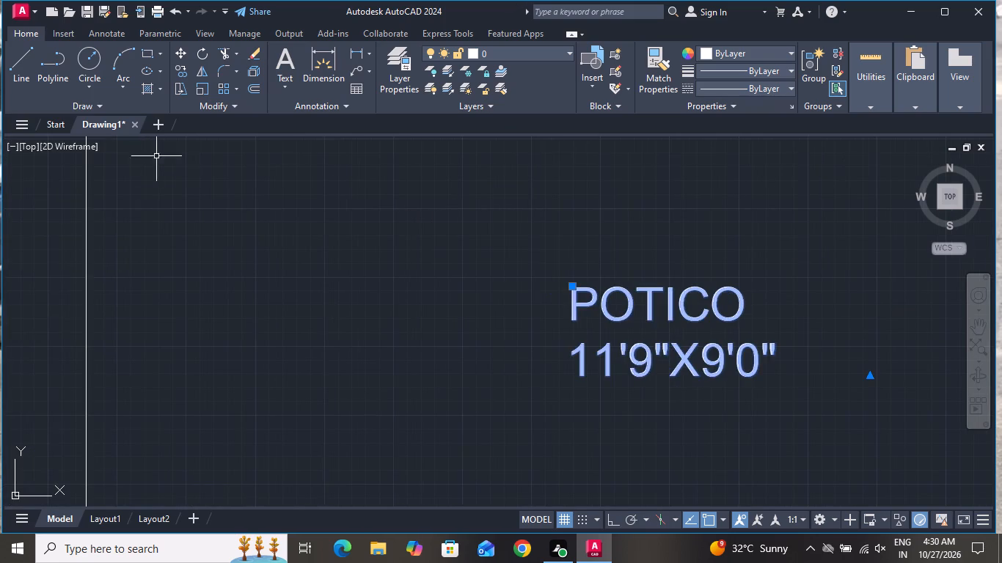
# Copy the POTICO label about 9'-10" up into the entrance space between the double door and the GRILL label.
pyautogui.scroll(-2, 332, 252)
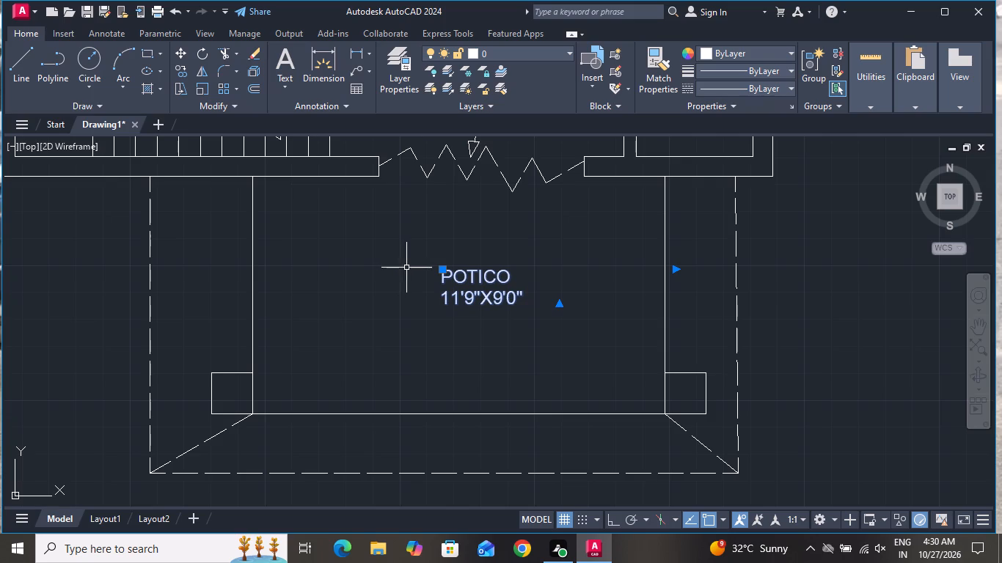
pyautogui.scroll(-2, 416, 279)
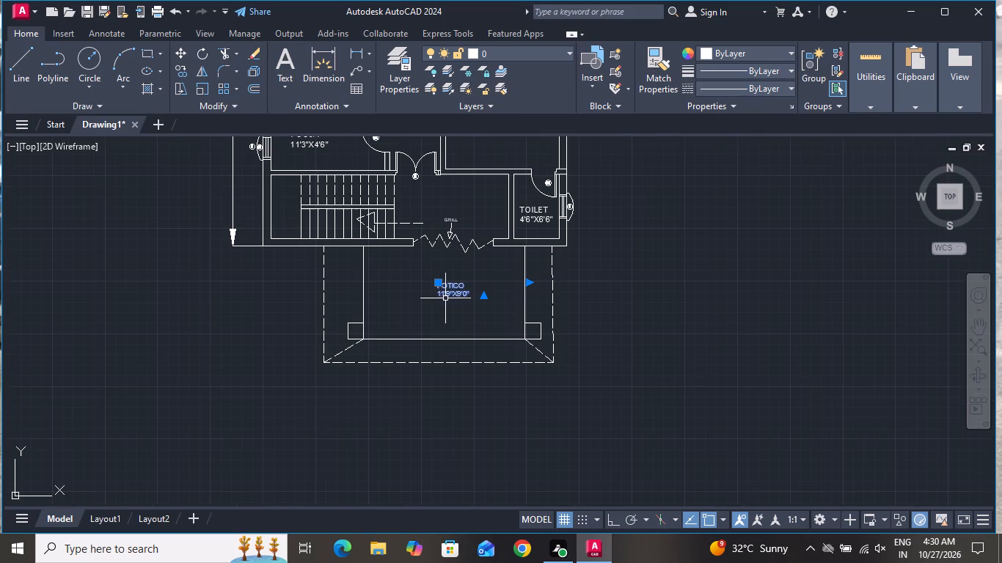
pyautogui.scroll(3, 447, 219)
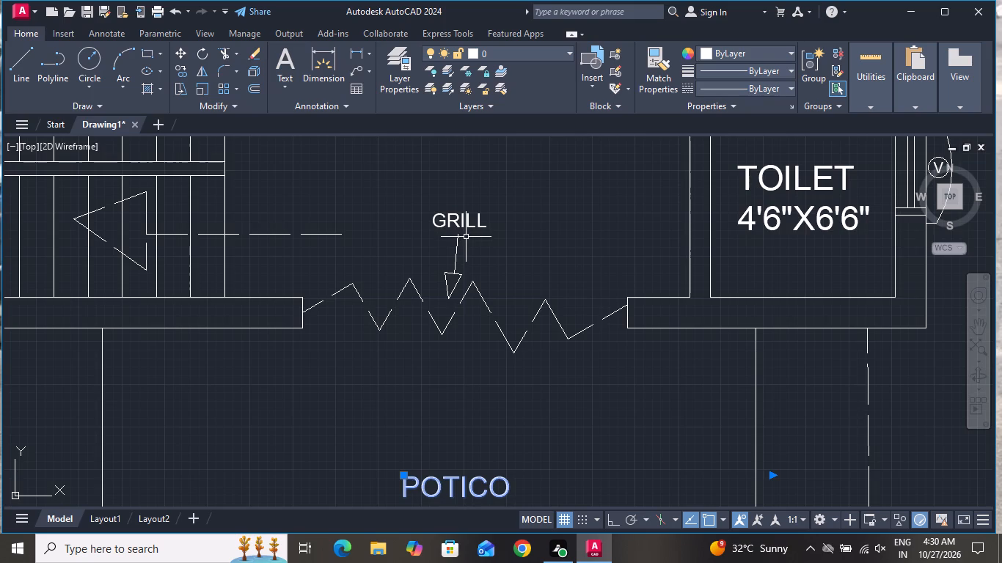
pyautogui.scroll(-2, 494, 324)
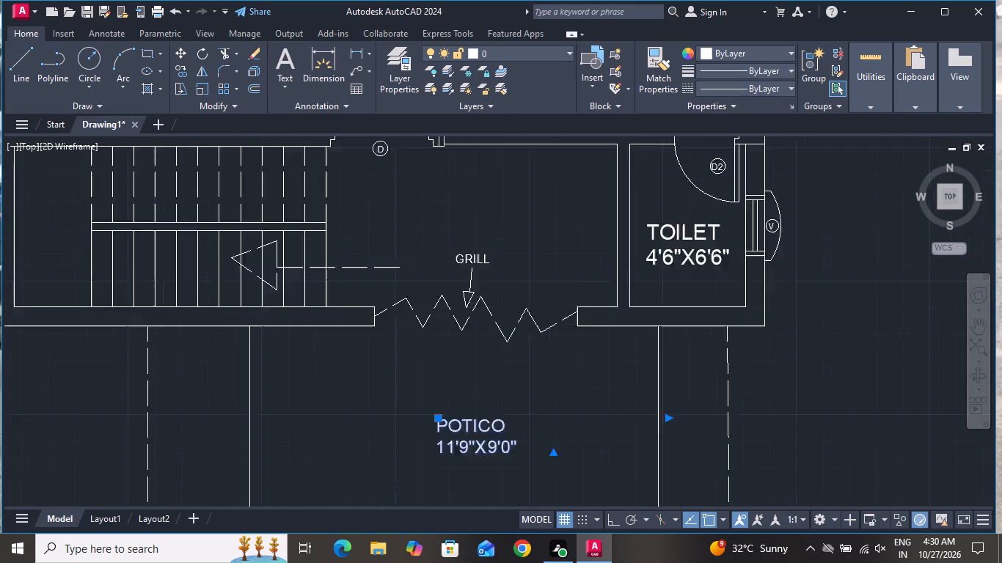
pyautogui.click(175, 74)
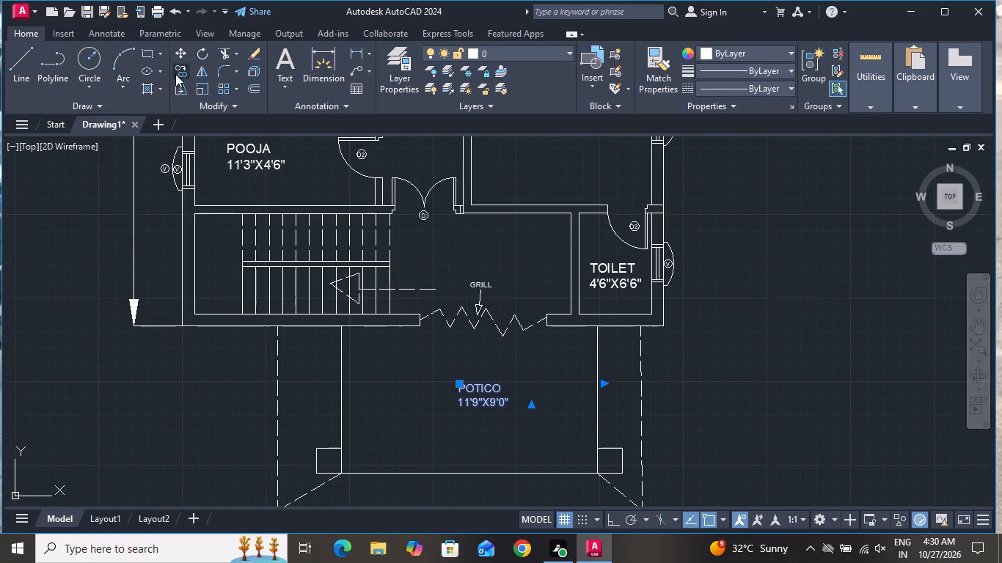
pyautogui.click(441, 389)
pyautogui.click(443, 229)
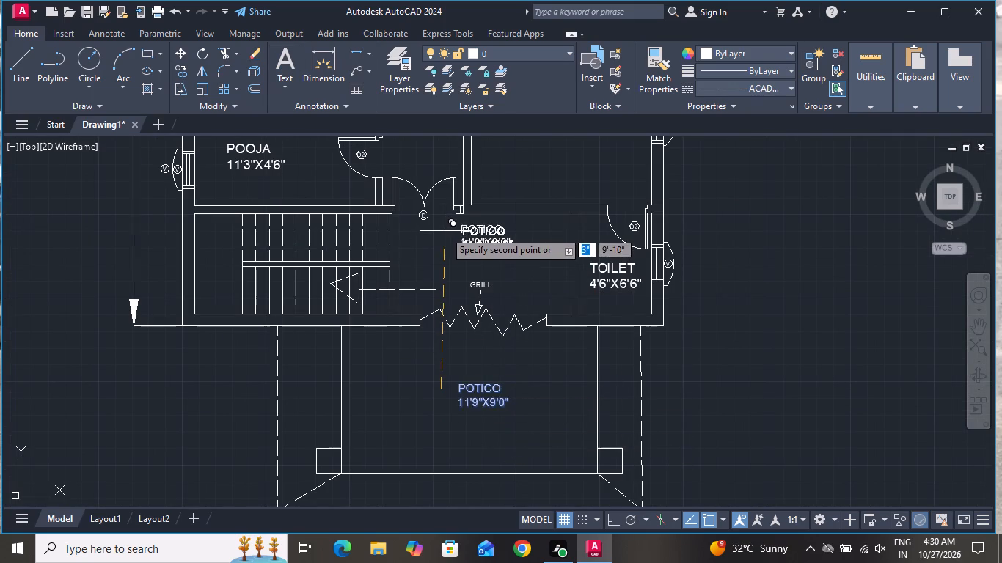
pyautogui.rightClick(445, 230)
pyautogui.click(461, 255)
# Replace the name POTICO with GATE in the copied label in the entrance space.
pyautogui.scroll(3, 494, 229)
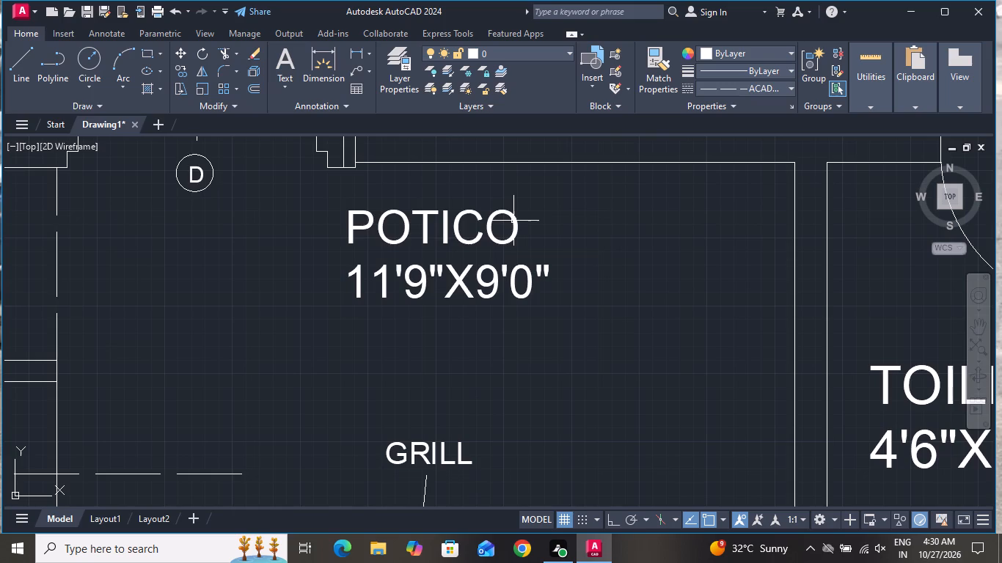
pyautogui.doubleClick(515, 221)
pyautogui.press('BackSpace')
pyautogui.press('BackSpace')
pyautogui.press('BackSpace')
pyautogui.press('BackSpace')
pyautogui.press('BackSpace')
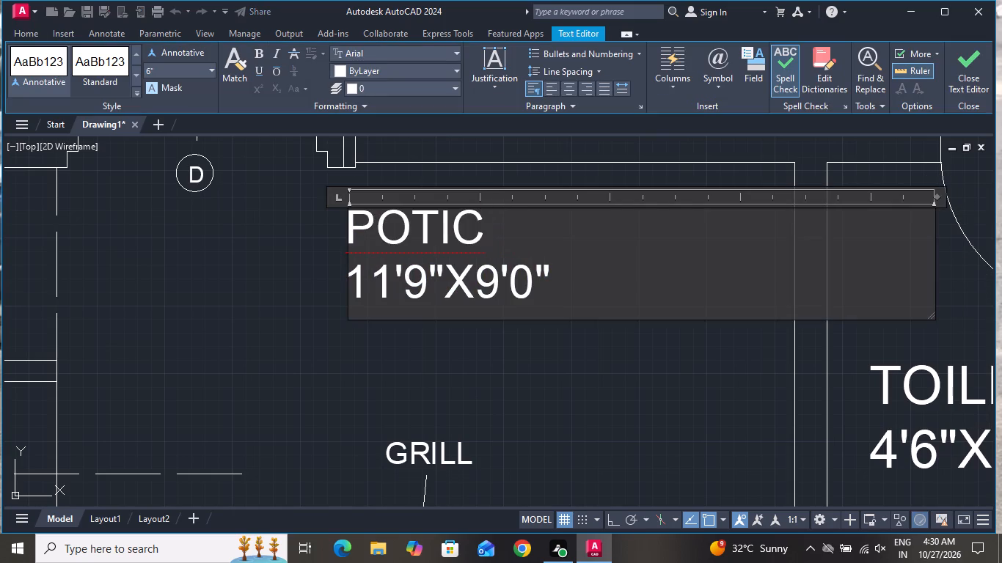
pyautogui.press('BackSpace')
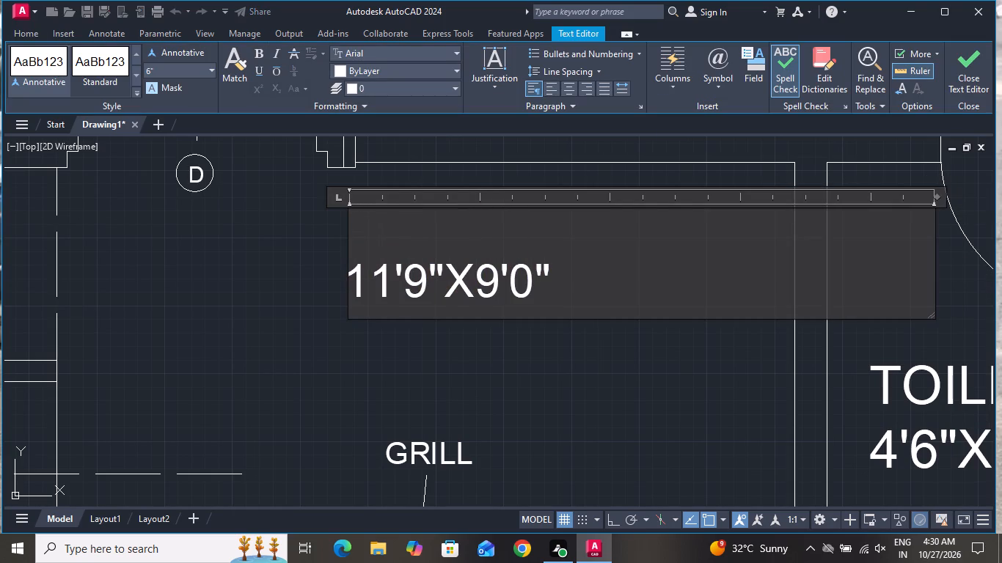
pyautogui.write('GATE')
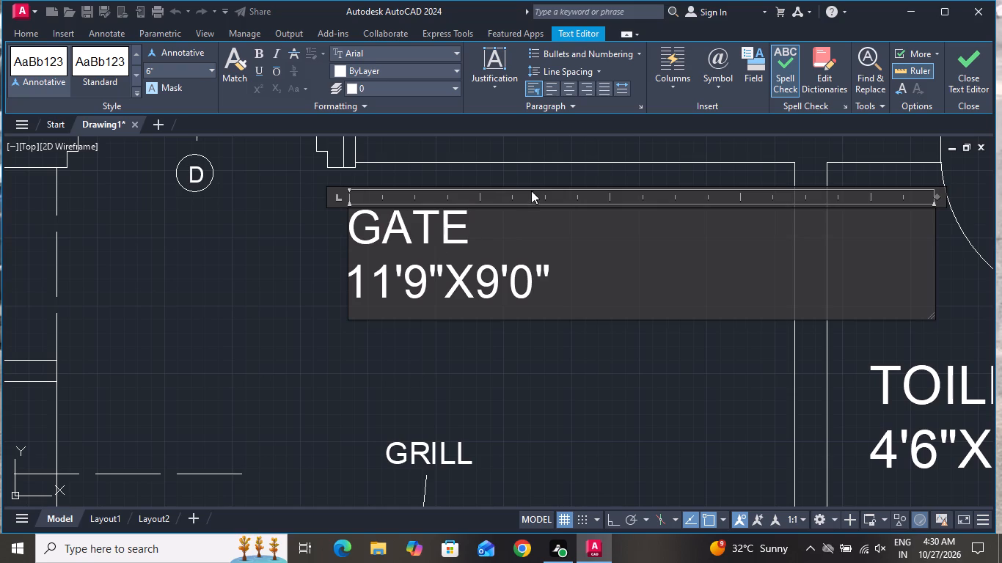
# Replace the size line under GATE with 12'1"X6'0" and finish editing the label.
pyautogui.click(566, 284)
pyautogui.press('BackSpace')
pyautogui.press('BackSpace')
pyautogui.press('BackSpace')
pyautogui.press('BackSpace')
pyautogui.press('BackSpace')
pyautogui.press('BackSpace')
pyautogui.press('BackSpace')
pyautogui.press('BackSpace')
pyautogui.press('BackSpace')
pyautogui.press('BackSpace')
pyautogui.press('BackSpace')
pyautogui.press('BackSpace')
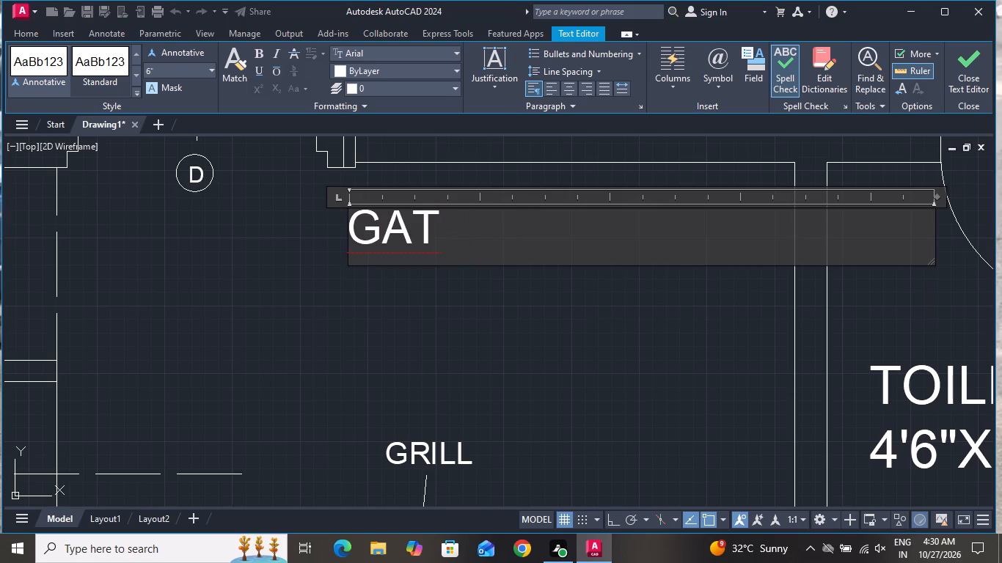
pyautogui.press('e')
pyautogui.press('Return')
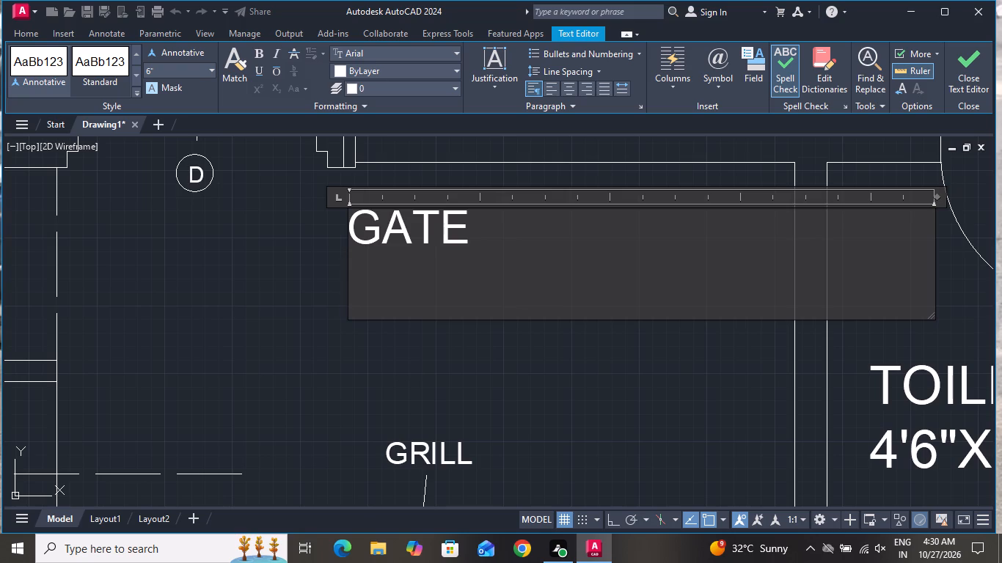
pyautogui.write('12')
pyautogui.press("'")
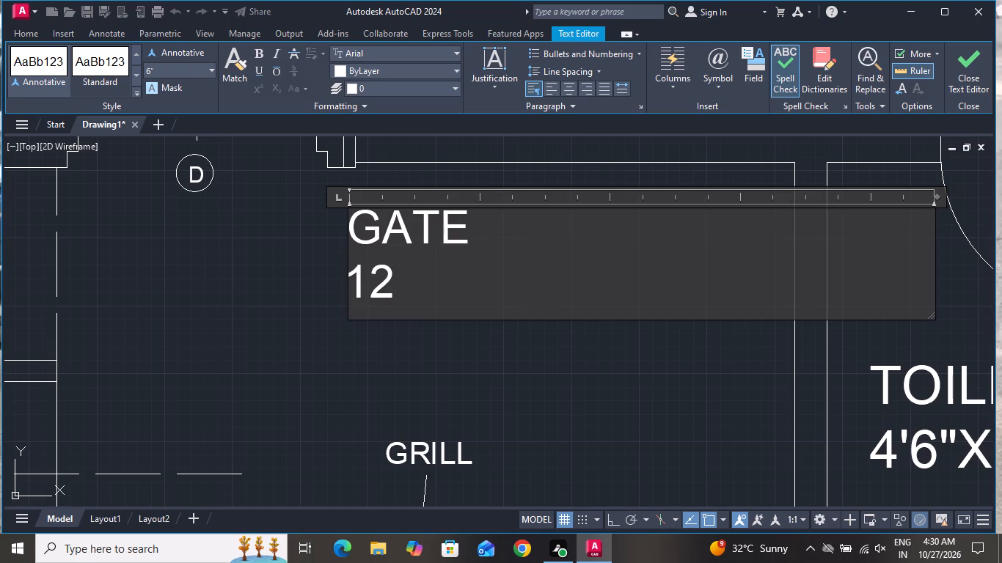
pyautogui.press('1')
pyautogui.hotkey('shift', '"')
pyautogui.press('x')
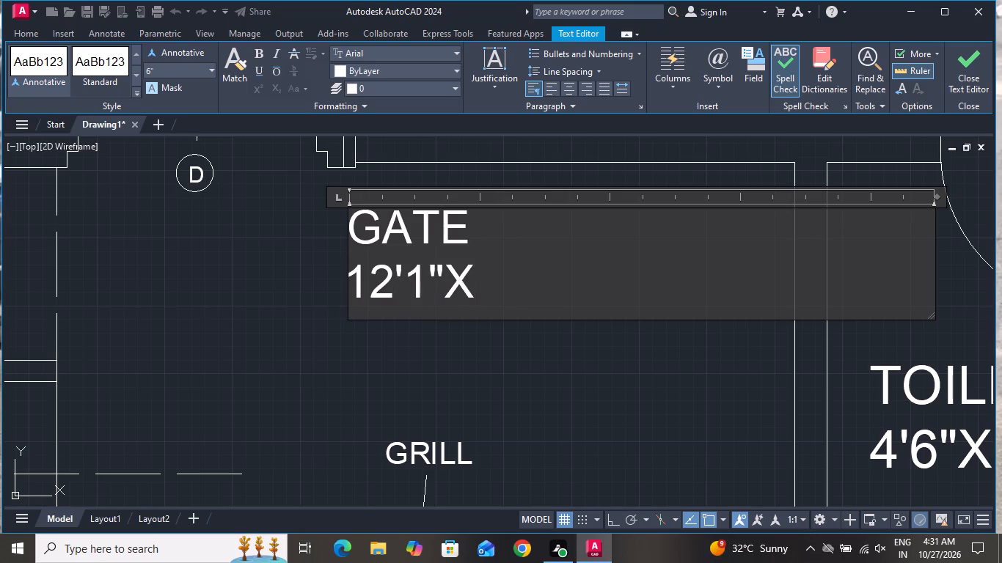
pyautogui.press('6')
pyautogui.write("'0")
pyautogui.hotkey('shift', '"')
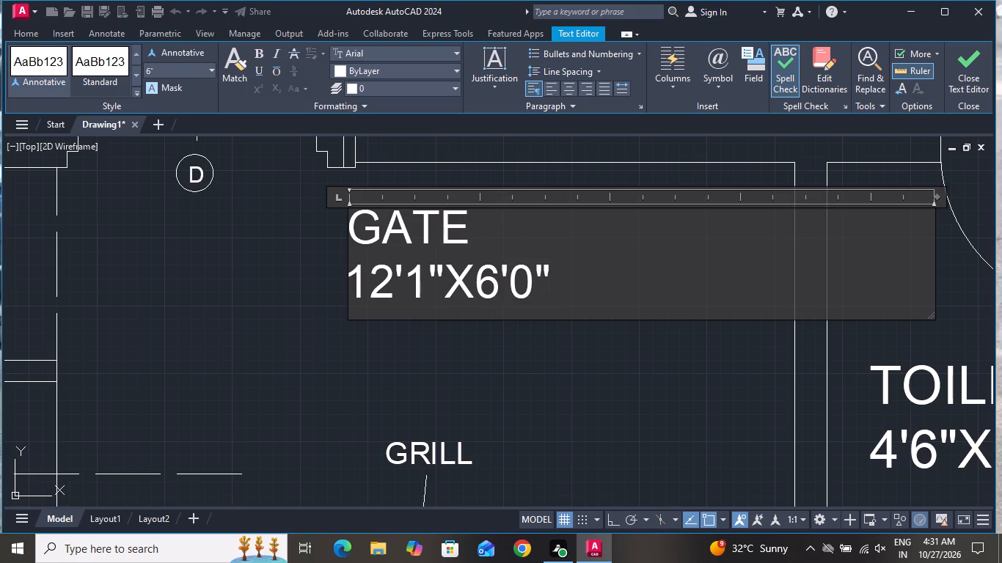
pyautogui.click(584, 382)
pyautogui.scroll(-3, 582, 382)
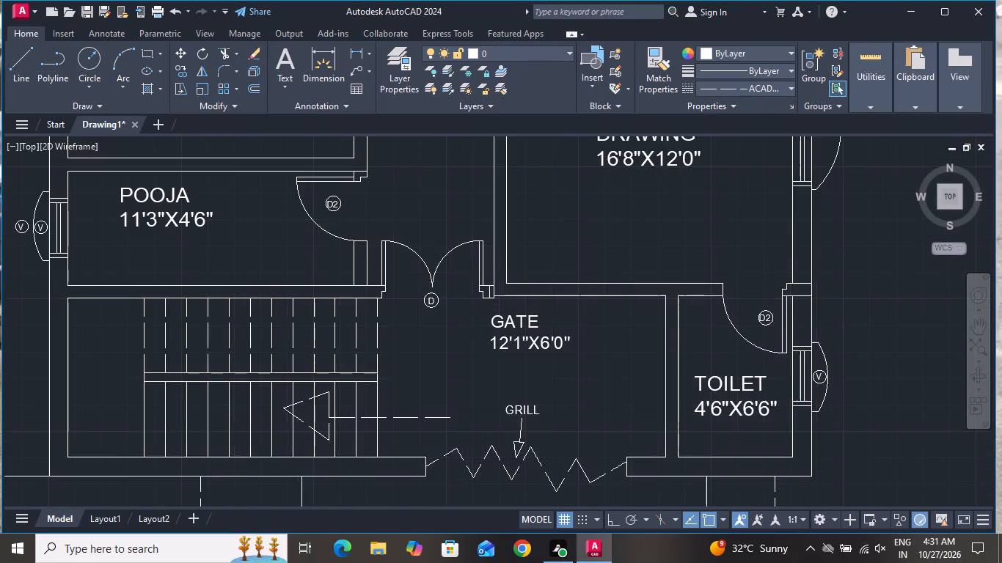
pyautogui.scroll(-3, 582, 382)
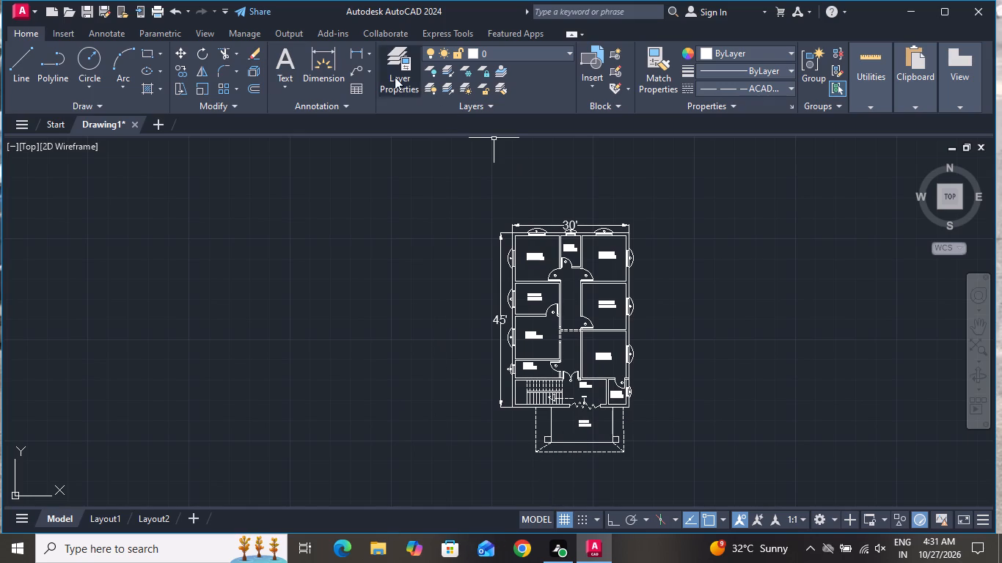
# Add the multiline text title GROUND FLOOR PLAN below the portico's dashed outline.
pyautogui.click(287, 67)
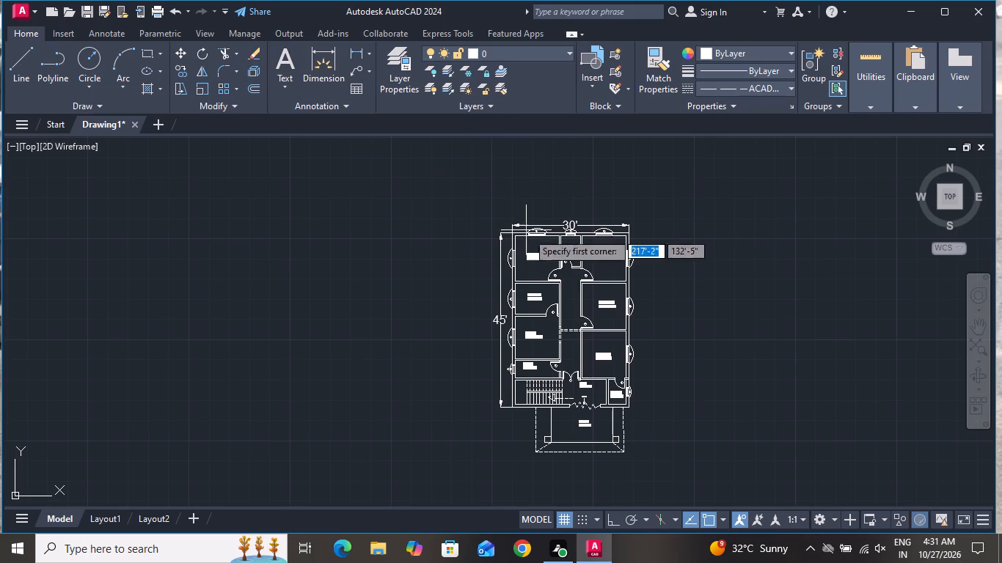
pyautogui.scroll(-1, 583, 309)
pyautogui.scroll(1, 571, 465)
pyautogui.scroll(-1, 572, 444)
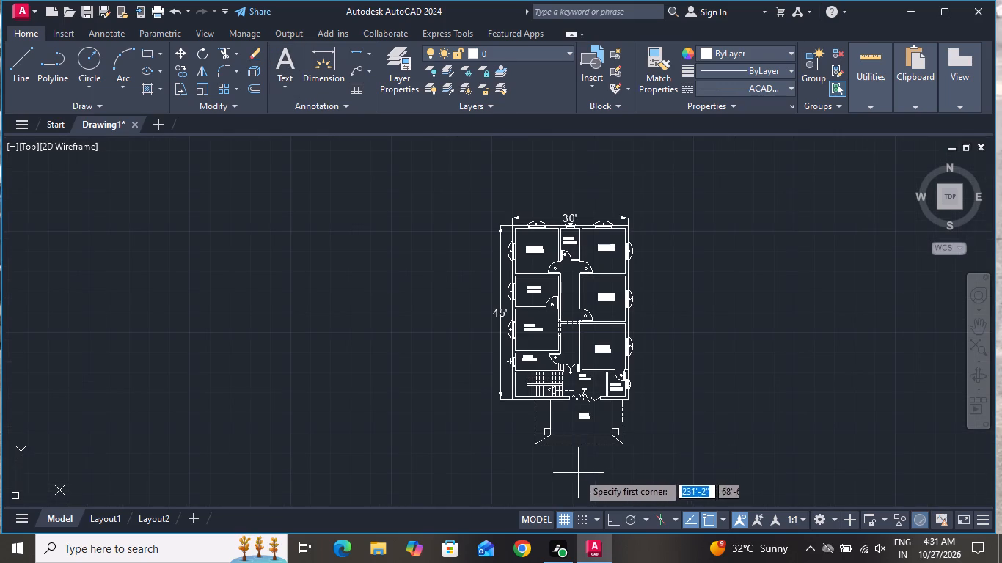
pyautogui.scroll(3, 566, 474)
pyautogui.click(518, 419)
pyautogui.click(822, 427)
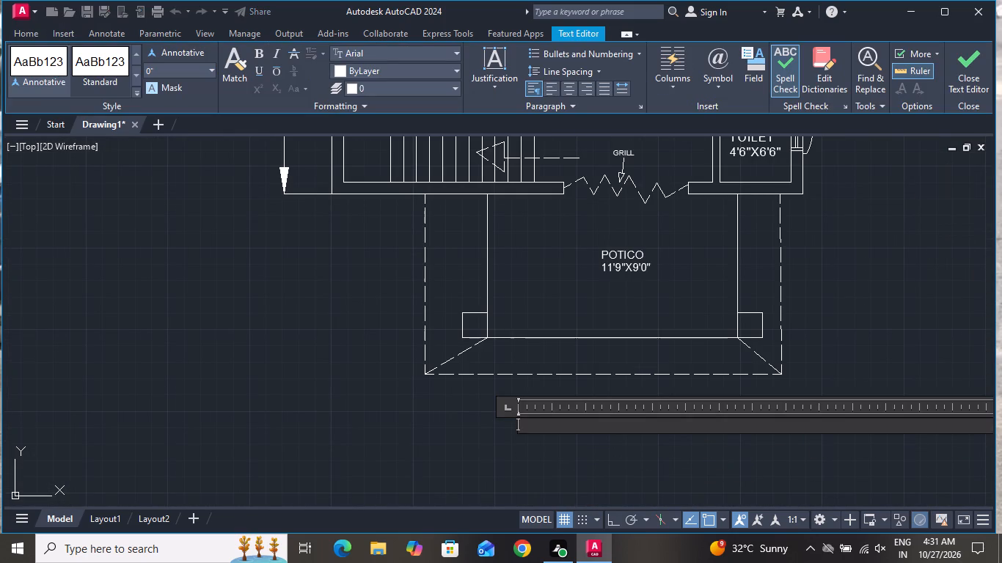
pyautogui.write('GR')
pyautogui.write('OUND FLOO')
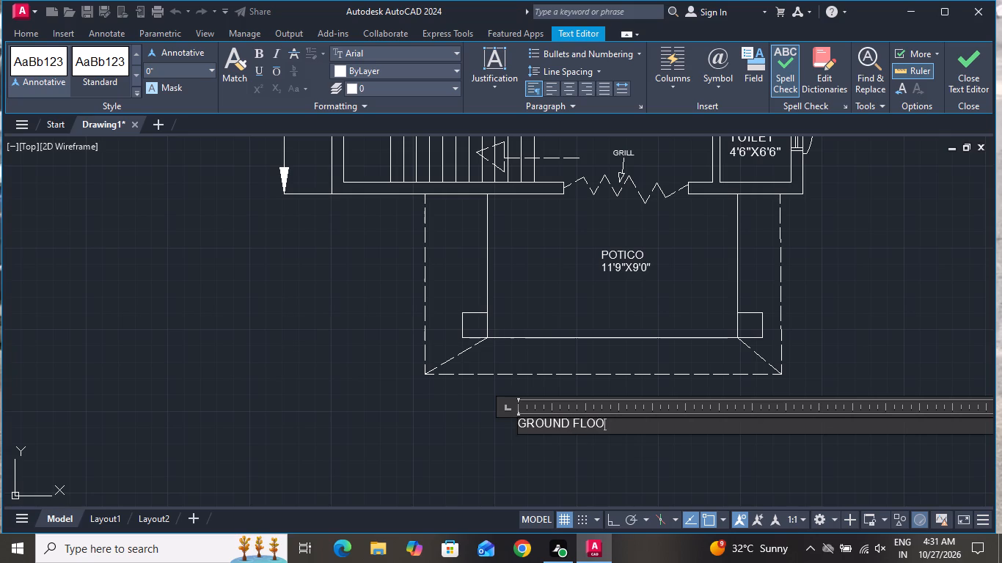
pyautogui.write('R PLAN')
pyautogui.click(535, 448)
# Set the text height of the GROUND FLOOR PLAN title to 12".
pyautogui.moveTo(630, 395); pyautogui.dragTo(625, 405)
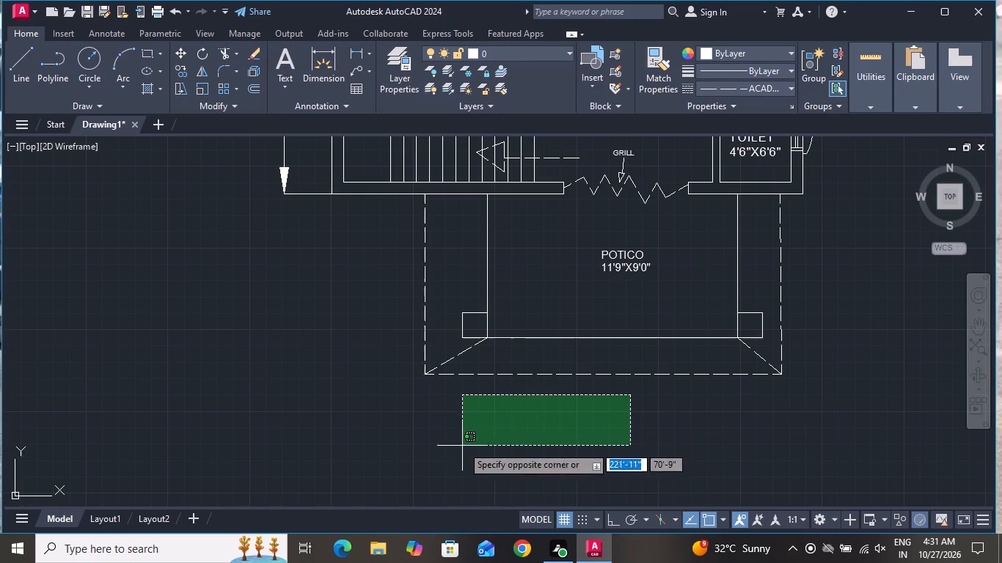
pyautogui.click(462, 446)
pyautogui.rightClick(561, 447)
pyautogui.click(611, 419)
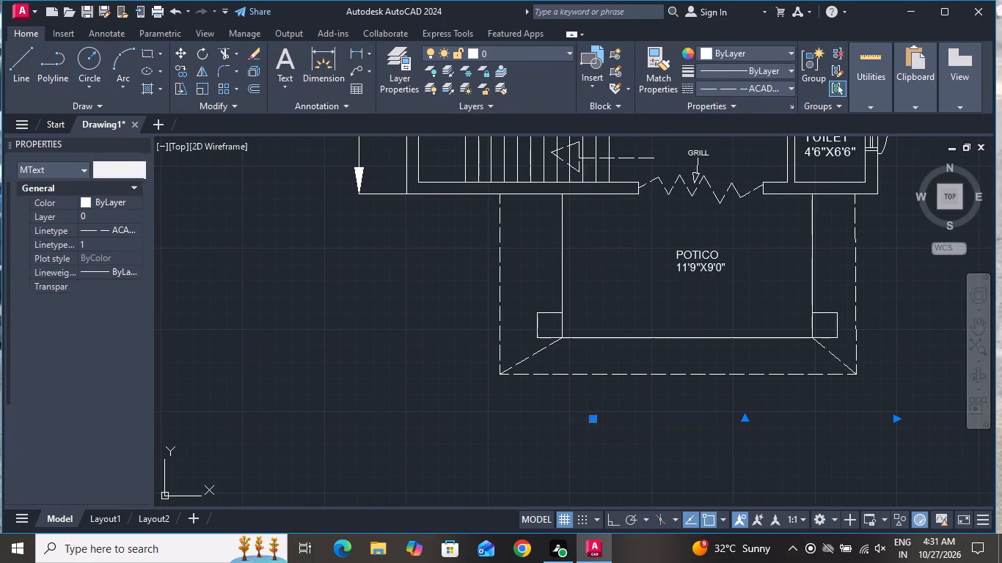
pyautogui.scroll(-3, 246, 257)
pyautogui.scroll(-7, 156, 269)
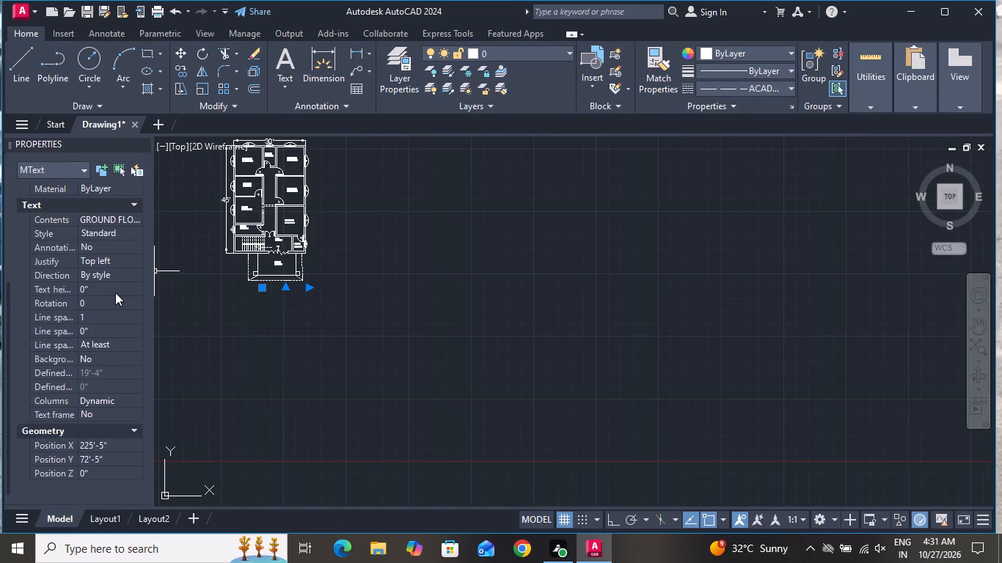
pyautogui.click(114, 289)
pyautogui.press('BackSpace')
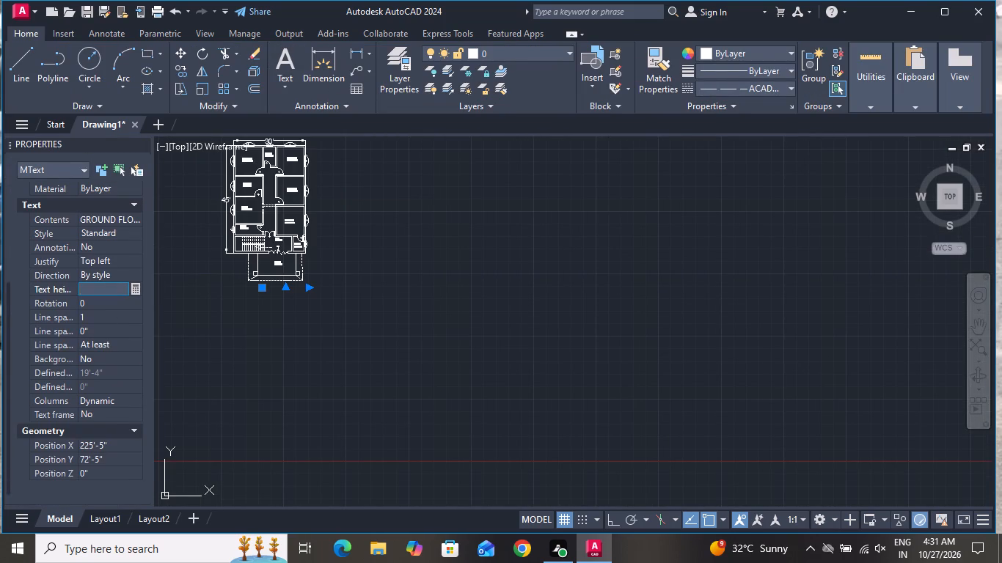
pyautogui.write('12')
pyautogui.hotkey('shift', '"')
pyautogui.press('Return')
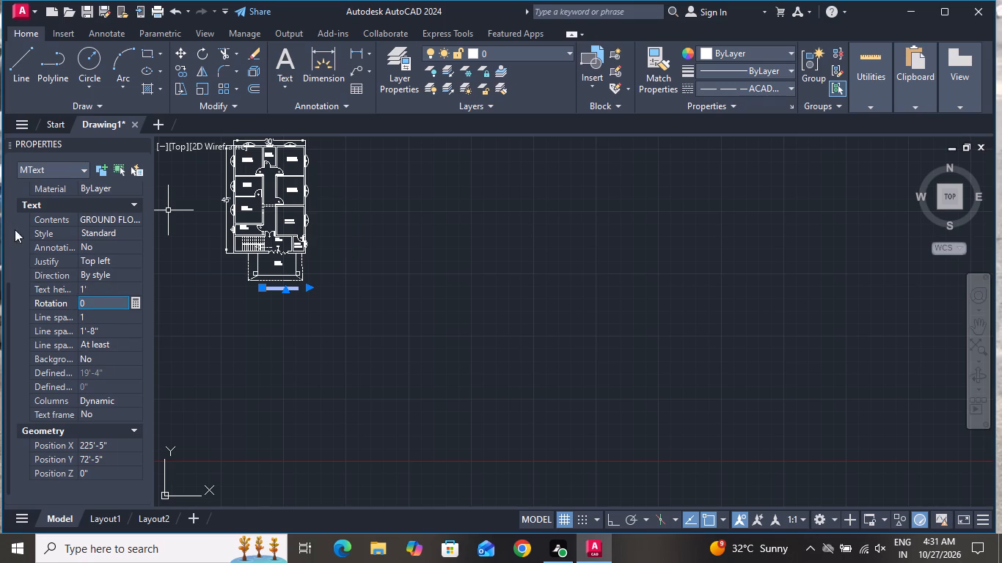
pyautogui.click(91, 287)
pyautogui.press('BackSpace')
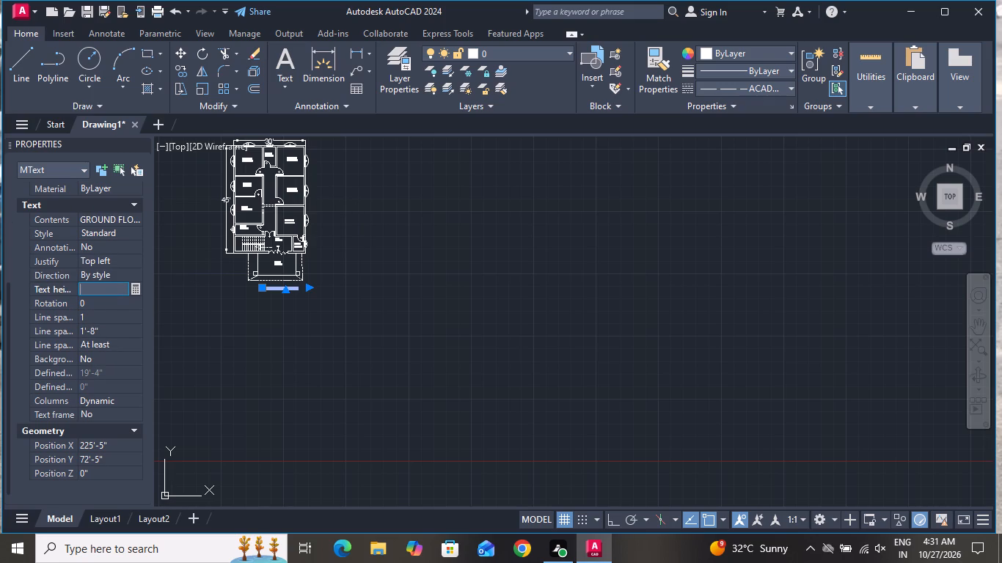
pyautogui.write('12')
pyautogui.hotkey('shift', '"')
pyautogui.doubleClick(140, 144)
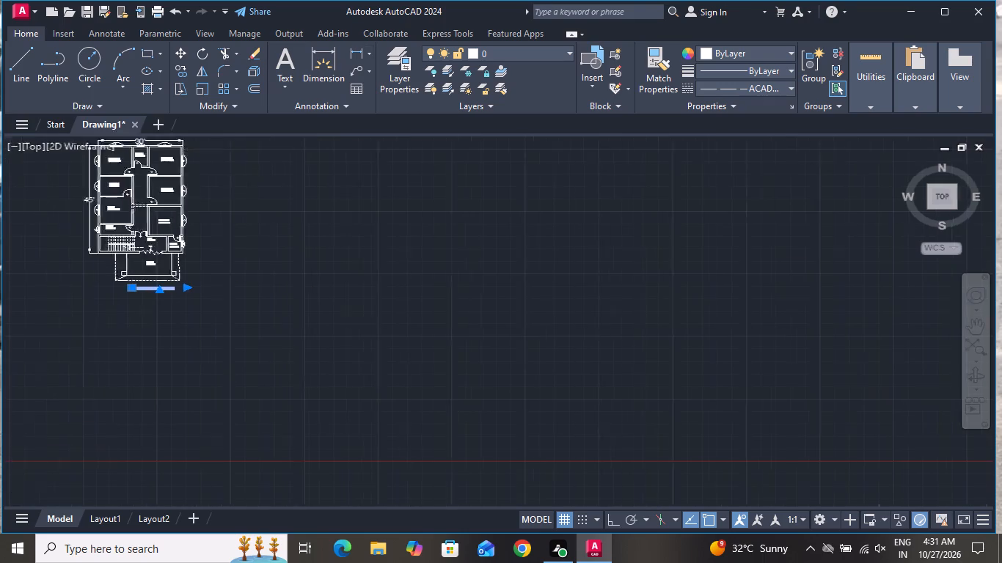
# Move the GROUND FLOOR PLAN title slightly left and up so it is centred beneath the portico.
pyautogui.scroll(2, 176, 274)
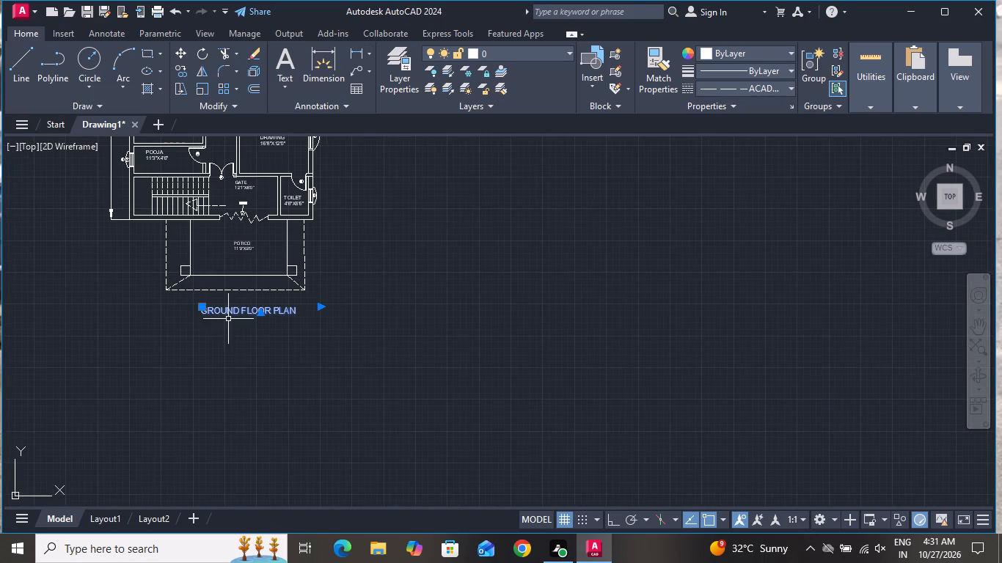
pyautogui.scroll(1, 230, 320)
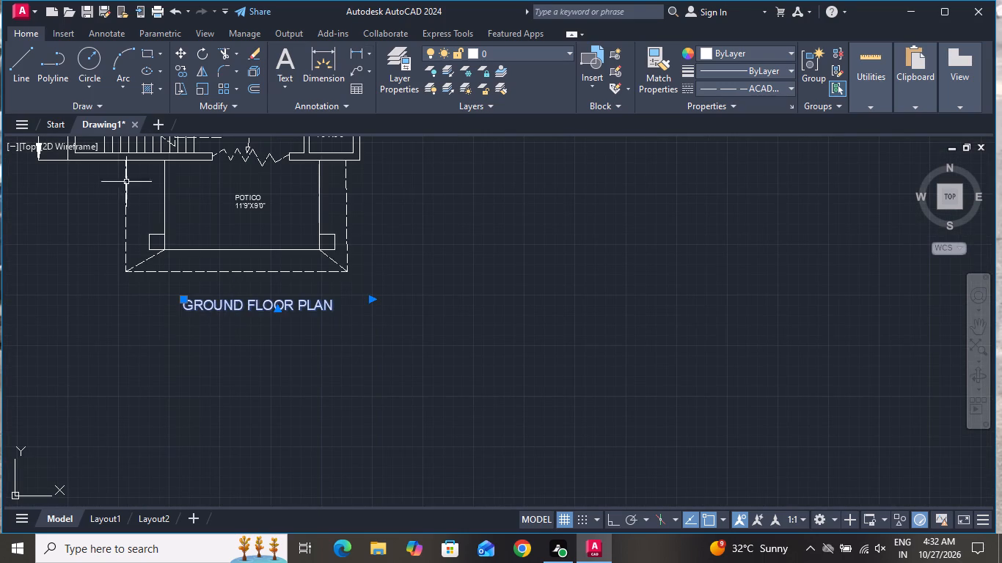
pyautogui.click(181, 55)
pyautogui.click(240, 305)
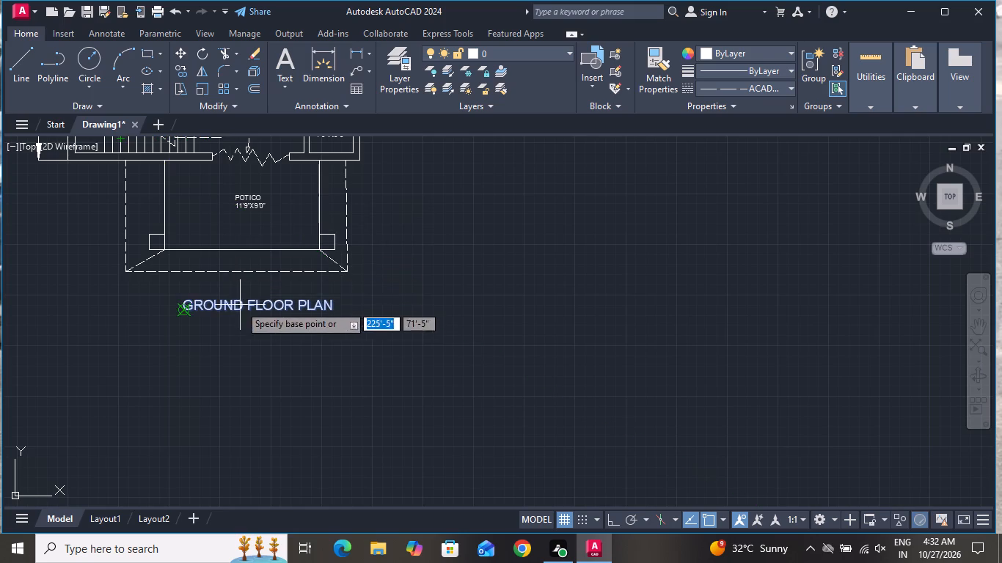
pyautogui.click(169, 296)
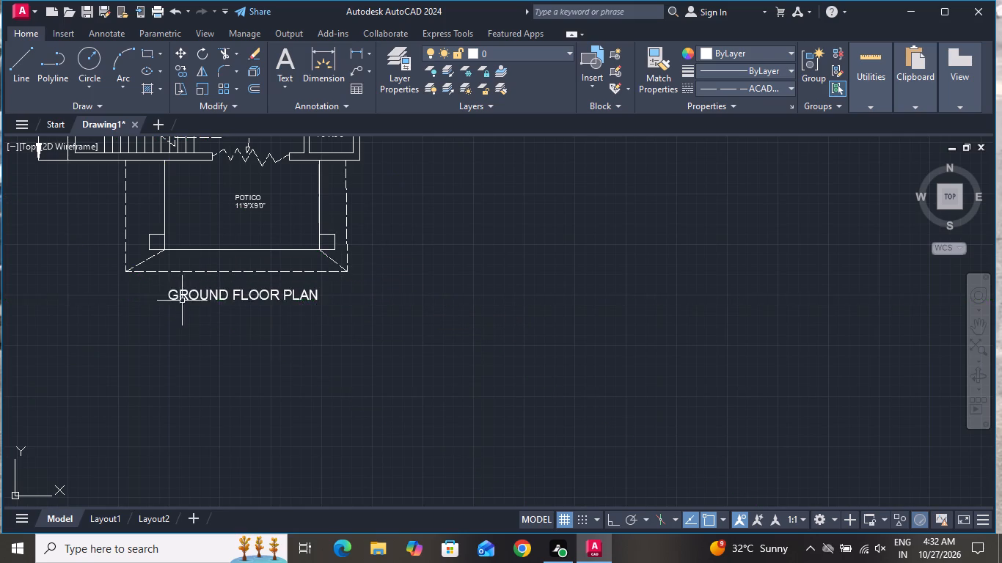
# Move the BEDROOM 11'3"X11'10" label in the upper-left bedroom down to the room's lower part, just above the kitchen wall.
pyautogui.scroll(-3, 195, 310)
pyautogui.scroll(-1, 238, 266)
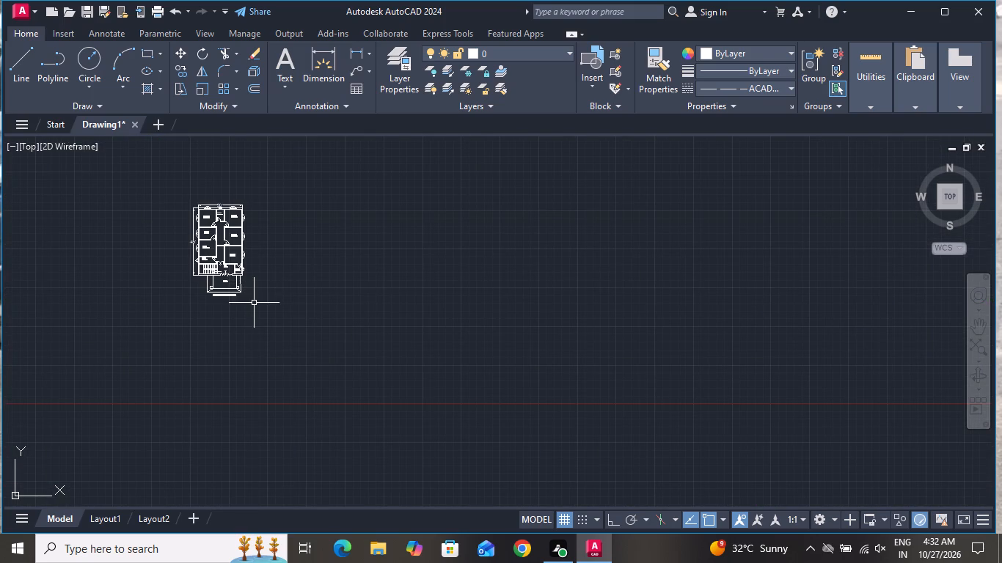
pyautogui.scroll(-1, 255, 309)
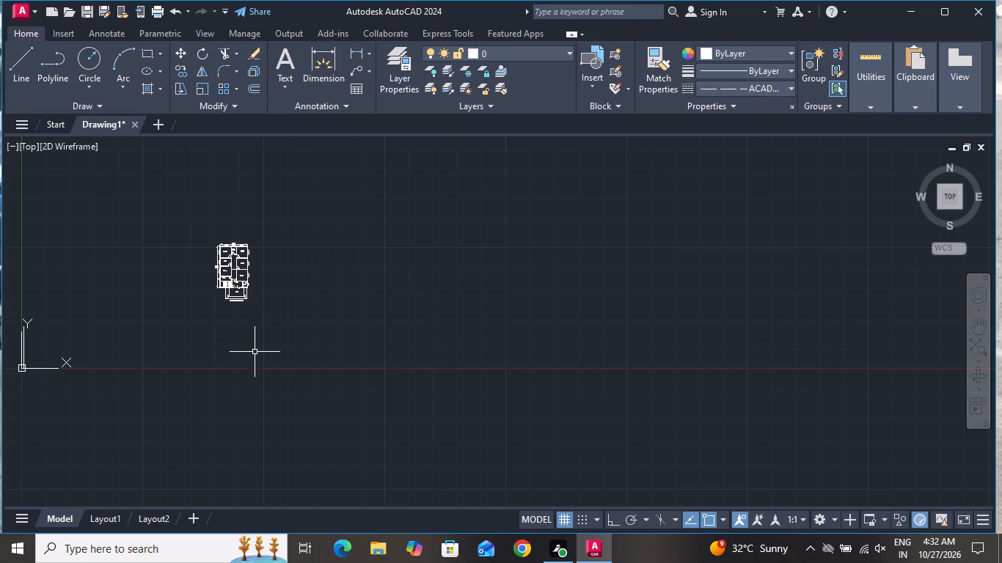
pyautogui.scroll(6, 193, 254)
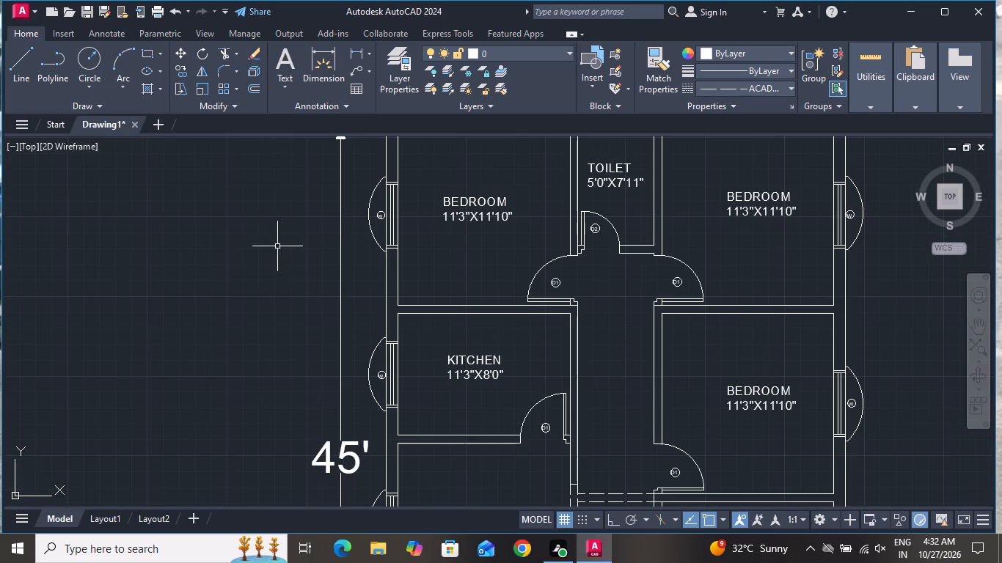
pyautogui.click(458, 216)
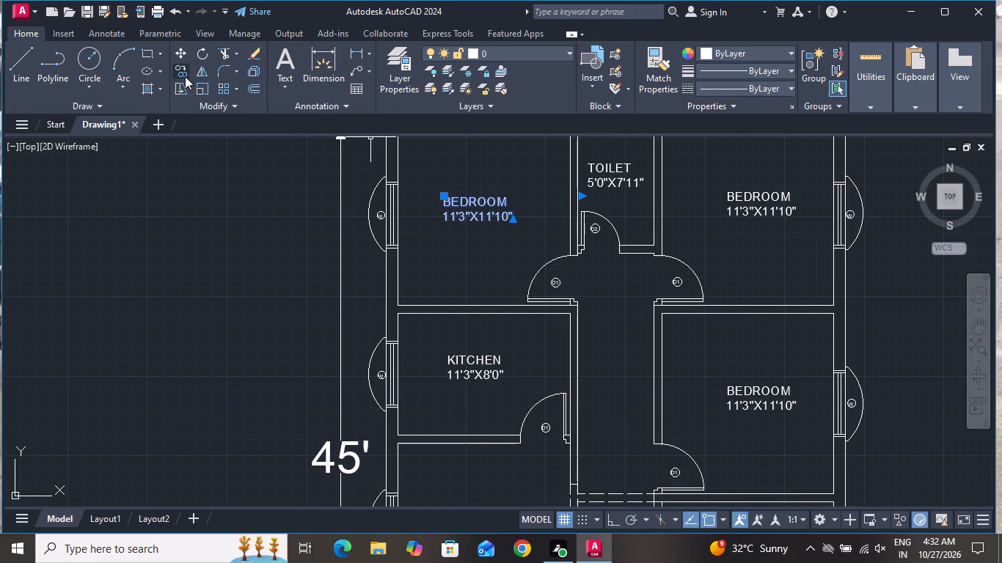
pyautogui.click(177, 47)
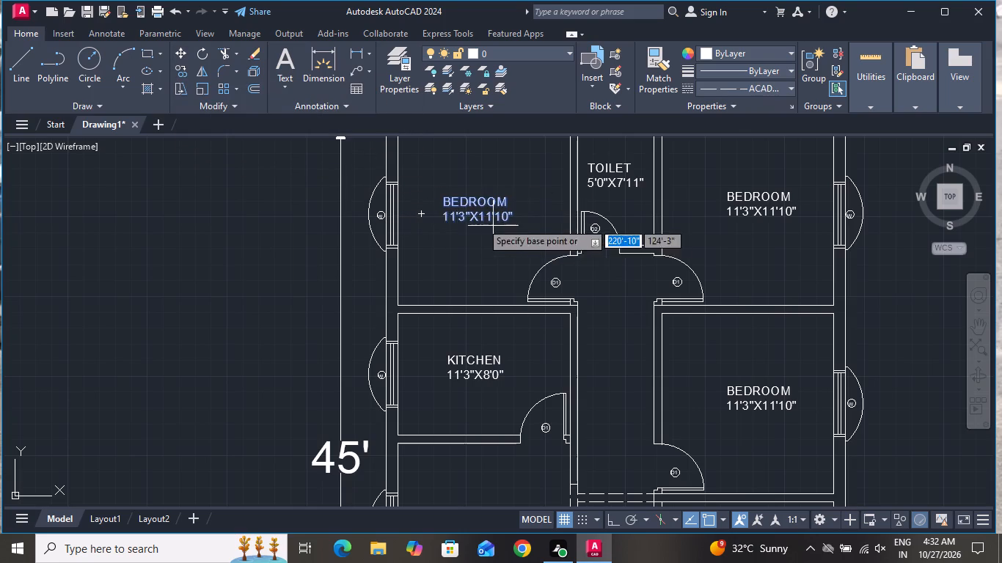
pyautogui.click(460, 219)
pyautogui.click(425, 284)
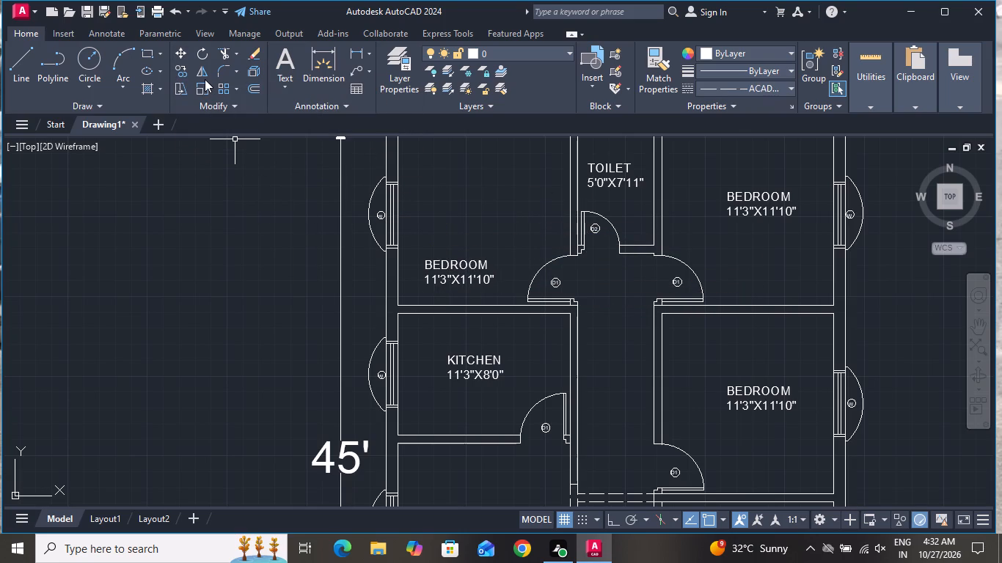
# Draw a rectangle about 5'-1" wide by 5'-11" deep in the upper-left bedroom, against the top wall below the window.
pyautogui.click(145, 50)
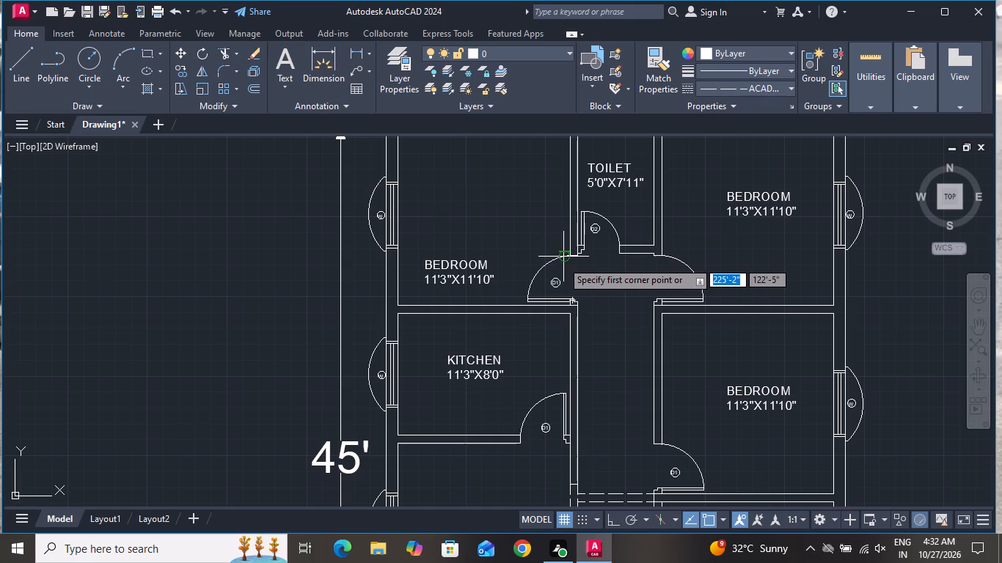
pyautogui.scroll(-2, 559, 264)
pyautogui.scroll(2, 524, 219)
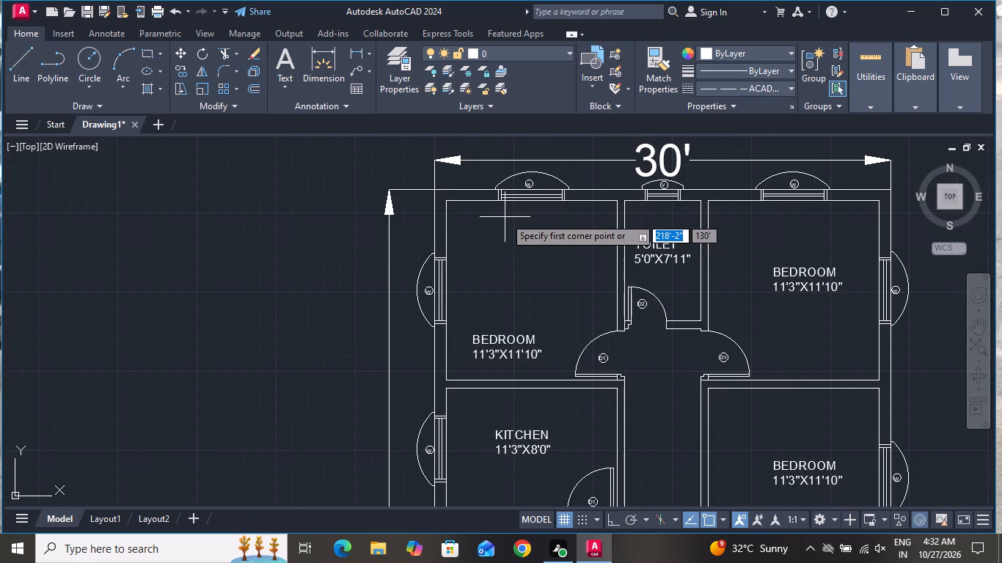
pyautogui.scroll(1, 495, 210)
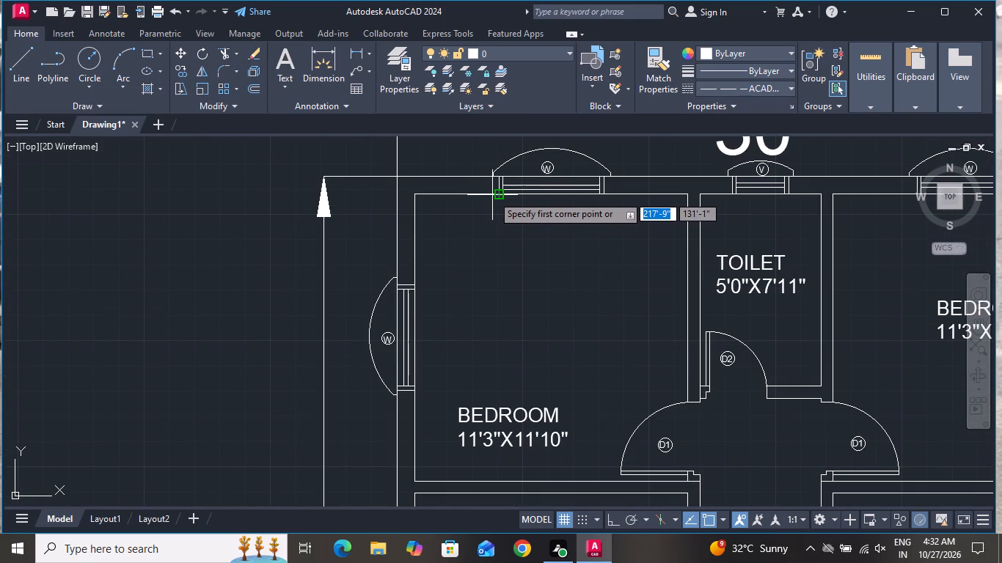
pyautogui.click(491, 195)
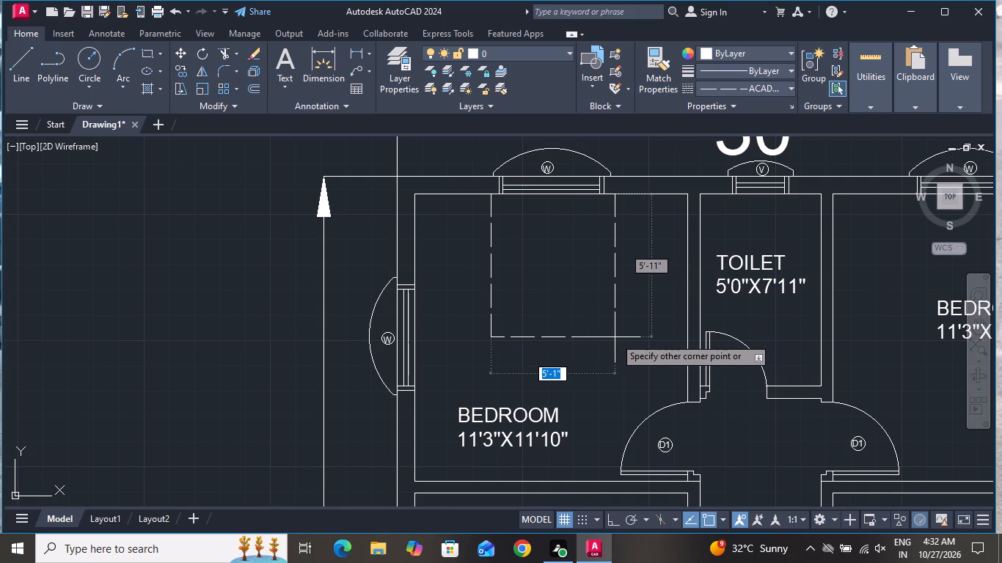
pyautogui.click(614, 337)
# Change the linetype of the new bedroom rectangle to ByLayer.
pyautogui.click(623, 317)
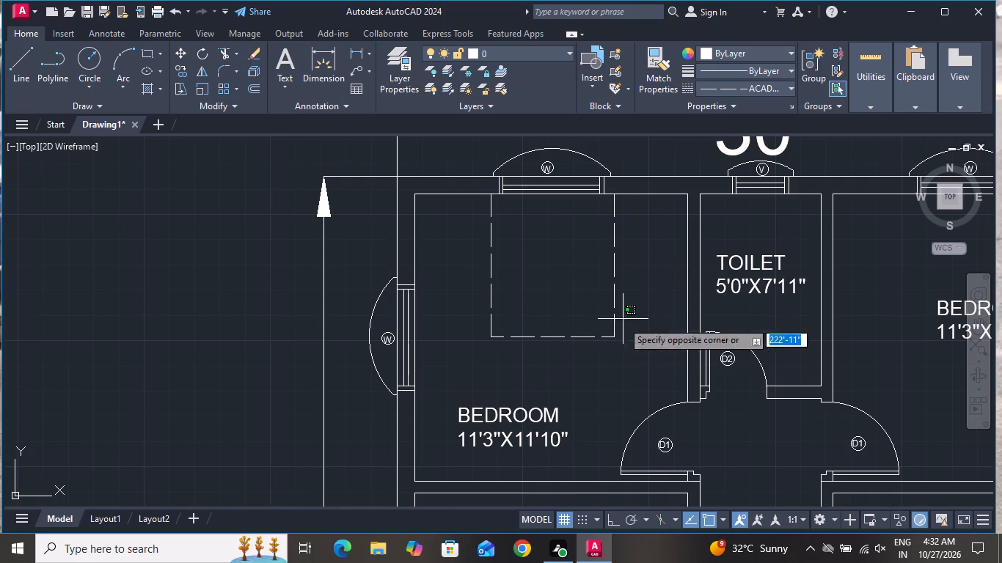
pyautogui.click(596, 345)
pyautogui.click(745, 91)
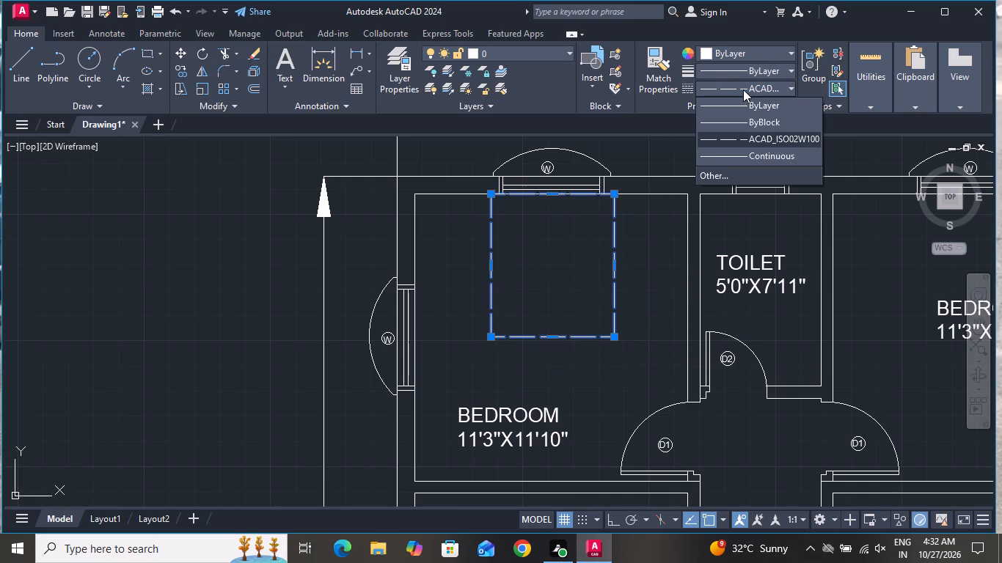
pyautogui.click(739, 104)
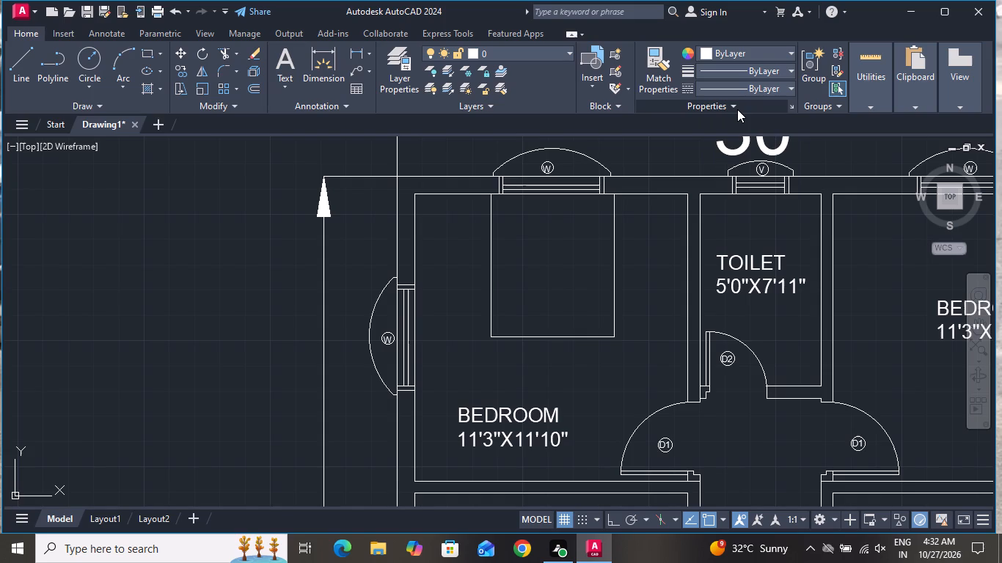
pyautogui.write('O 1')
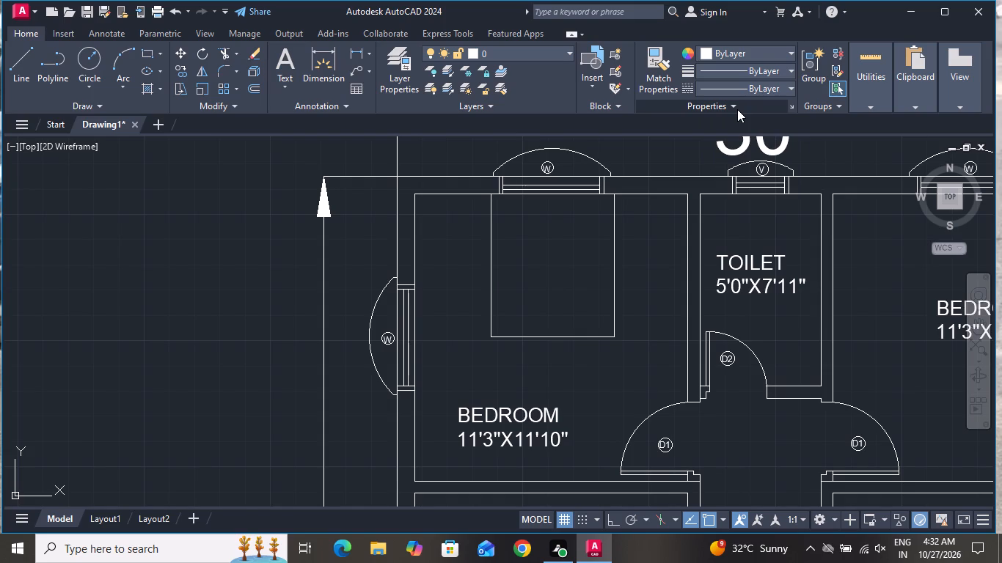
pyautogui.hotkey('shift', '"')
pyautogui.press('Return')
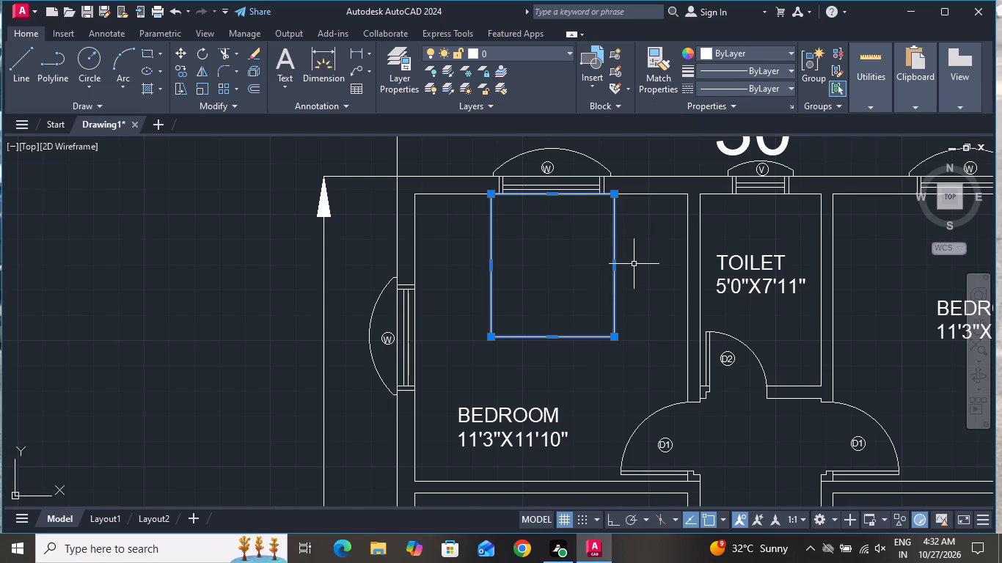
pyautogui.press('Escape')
# Offset the upper-left bedroom's furniture rectangle 1" inward.
pyautogui.write('O 1')
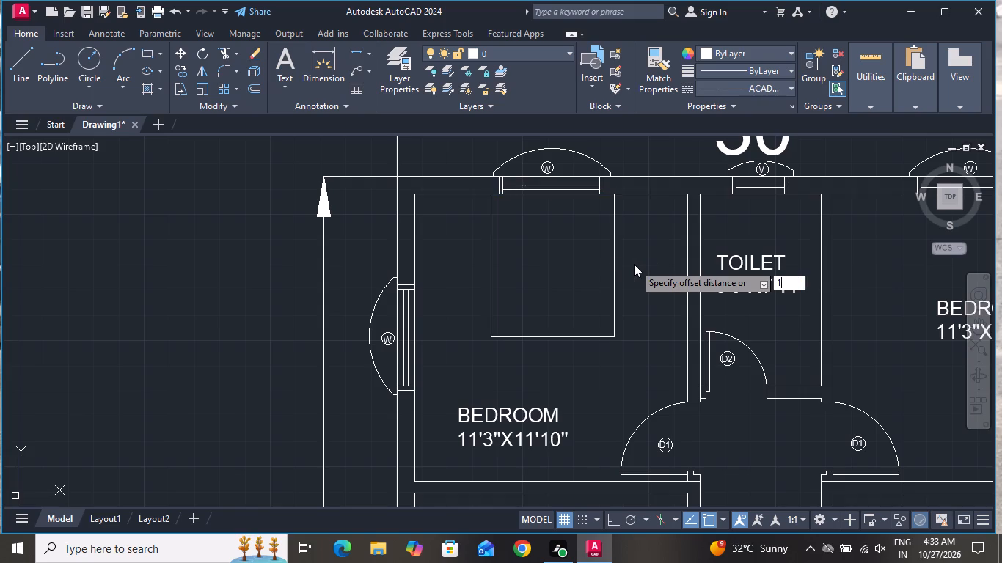
pyautogui.hotkey('shift', '"')
pyautogui.press('Return')
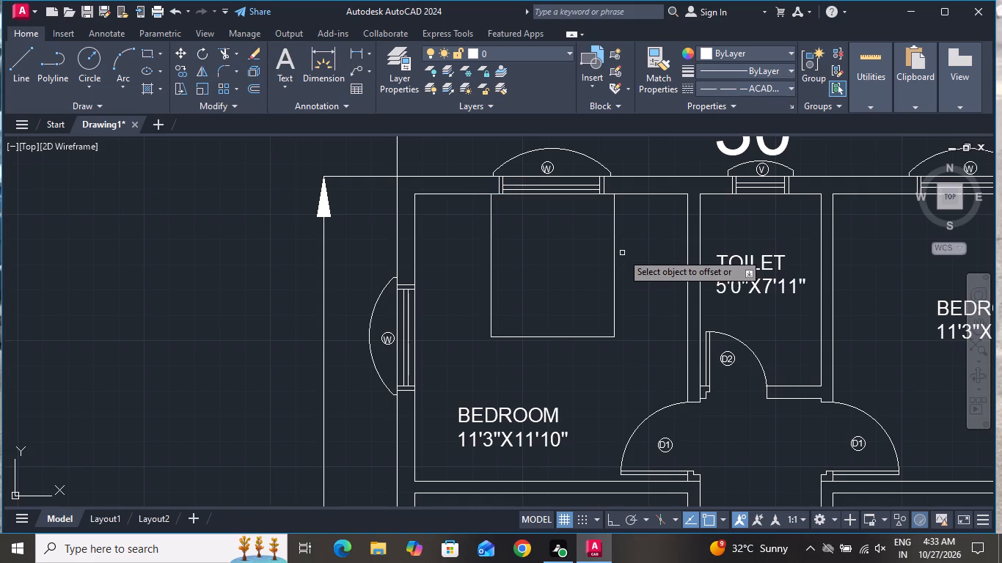
pyautogui.click(616, 276)
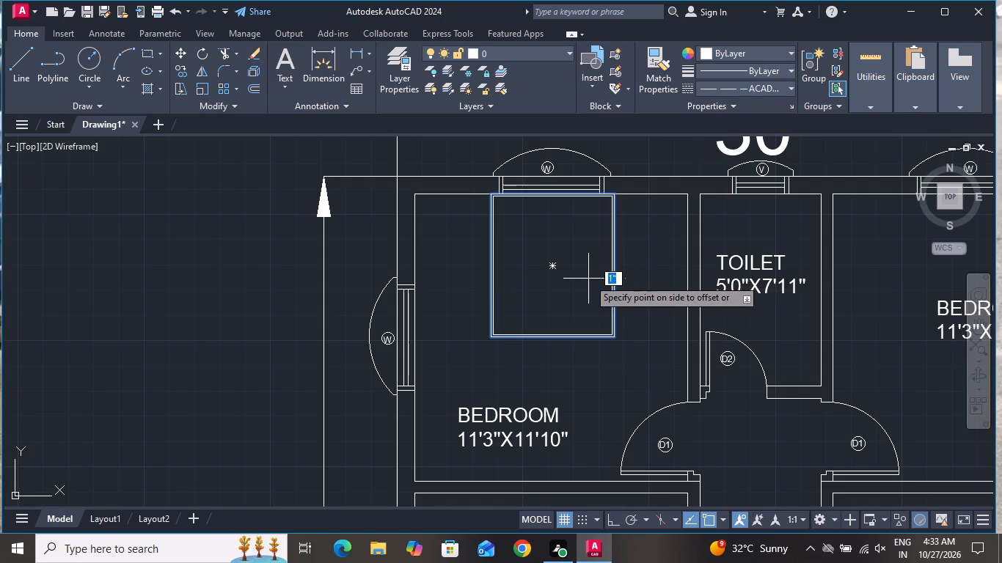
pyautogui.click(588, 279)
pyautogui.rightClick(588, 281)
pyautogui.click(606, 313)
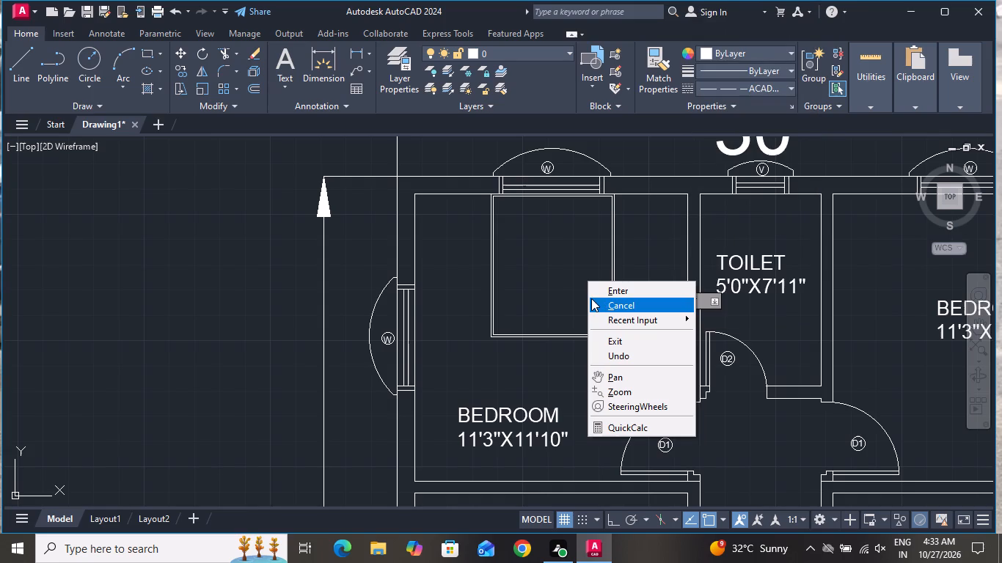
# Draw a line about 3'-7" across from the inner rectangle's left edge near its top, continuing straight down to its bottom edge.
pyautogui.click(21, 56)
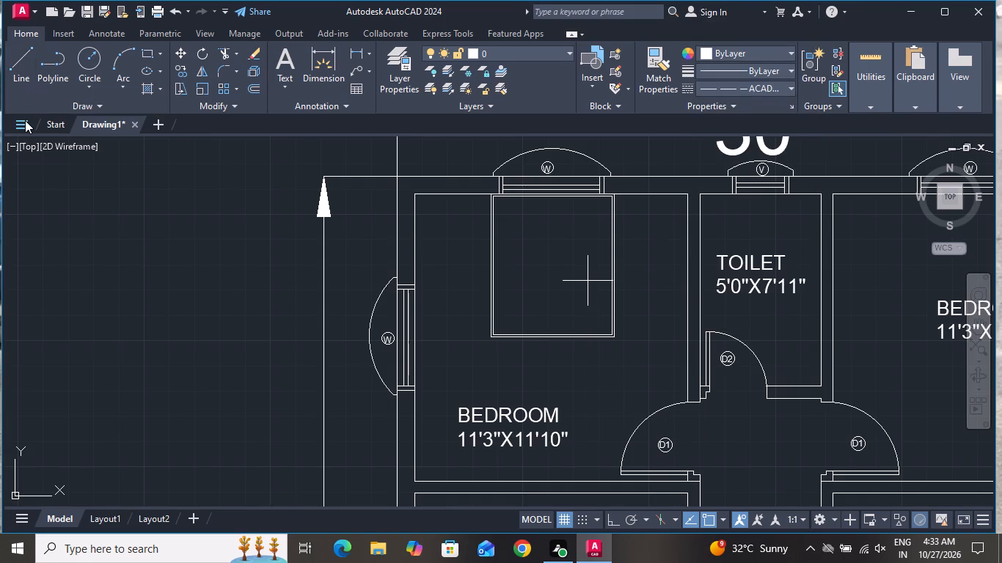
pyautogui.scroll(1, 529, 235)
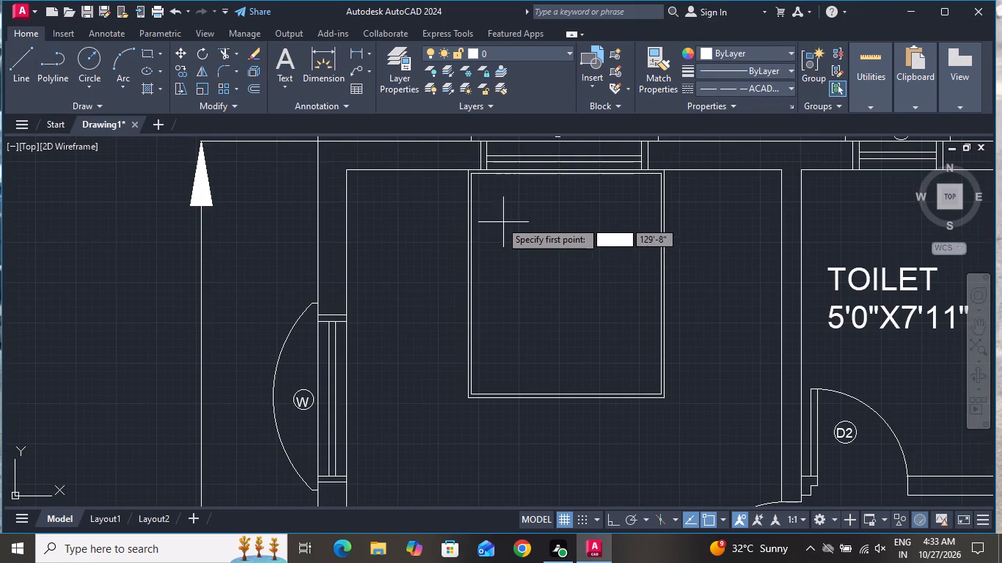
pyautogui.click(473, 218)
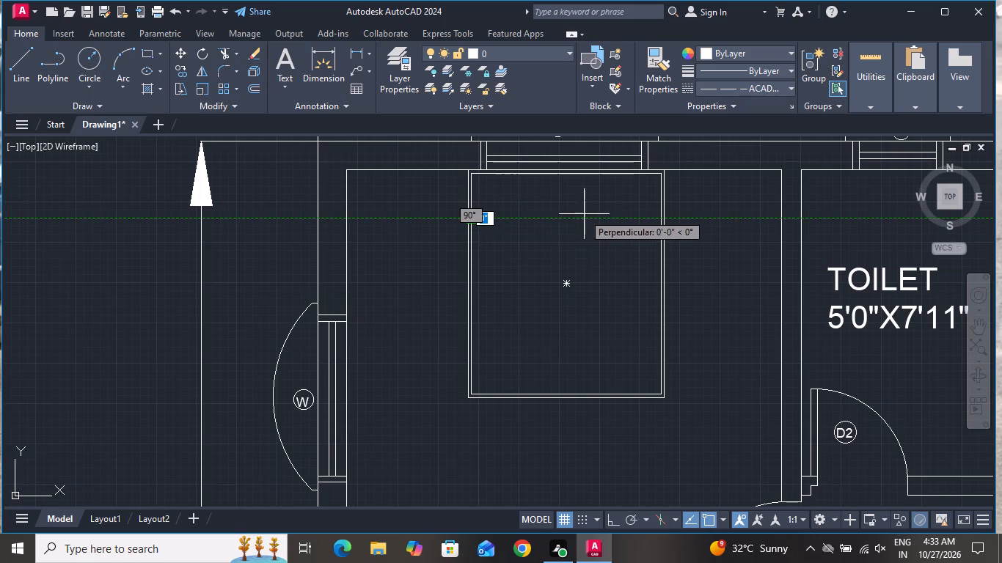
pyautogui.click(601, 216)
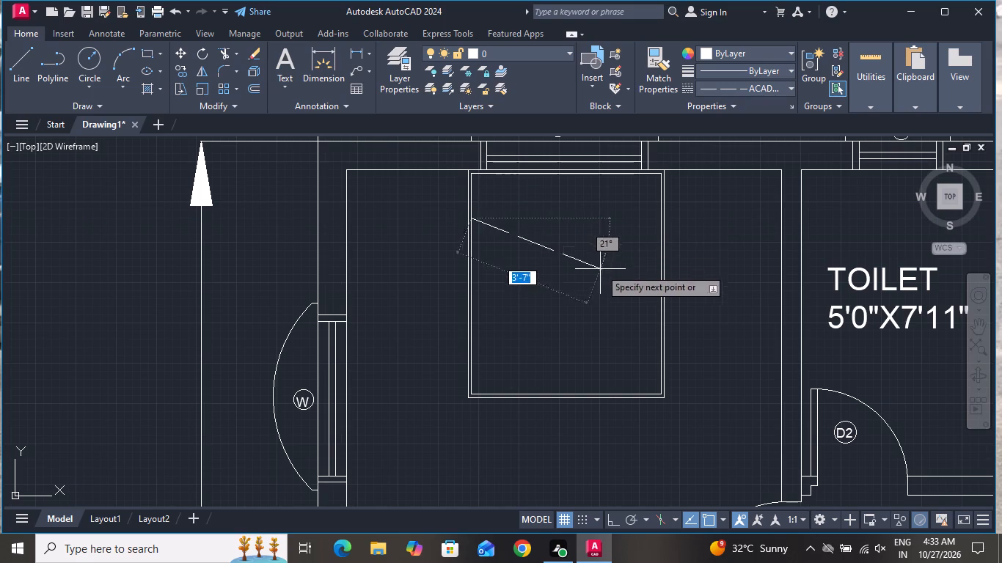
pyautogui.click(610, 217)
pyautogui.click(608, 389)
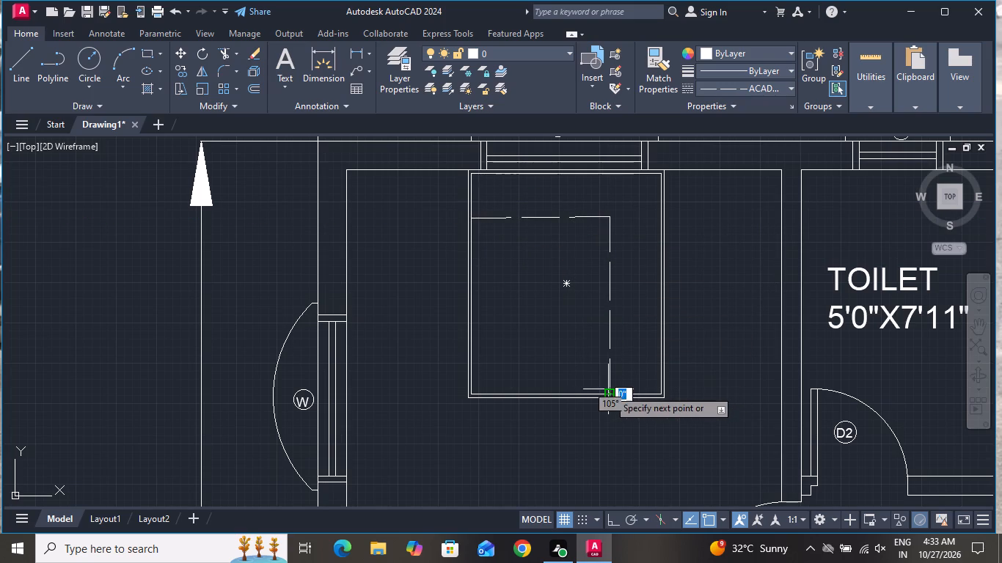
pyautogui.rightClick(607, 388)
pyautogui.click(639, 229)
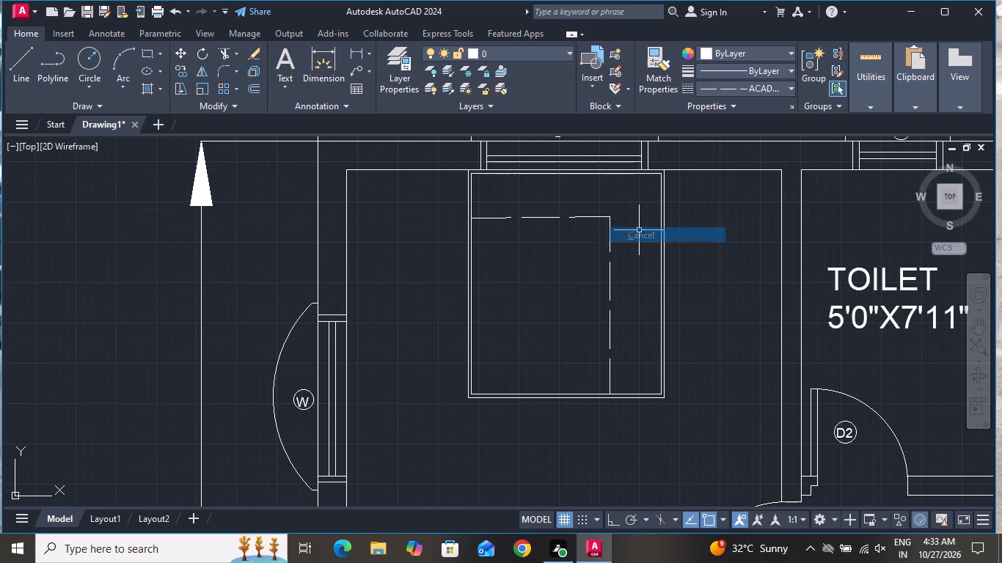
# Change the linetype of the two new lines inside the bedroom rectangle to ByLayer.
pyautogui.moveTo(626, 229); pyautogui.dragTo(612, 252)
pyautogui.click(601, 263)
pyautogui.moveTo(601, 202); pyautogui.dragTo(598, 212)
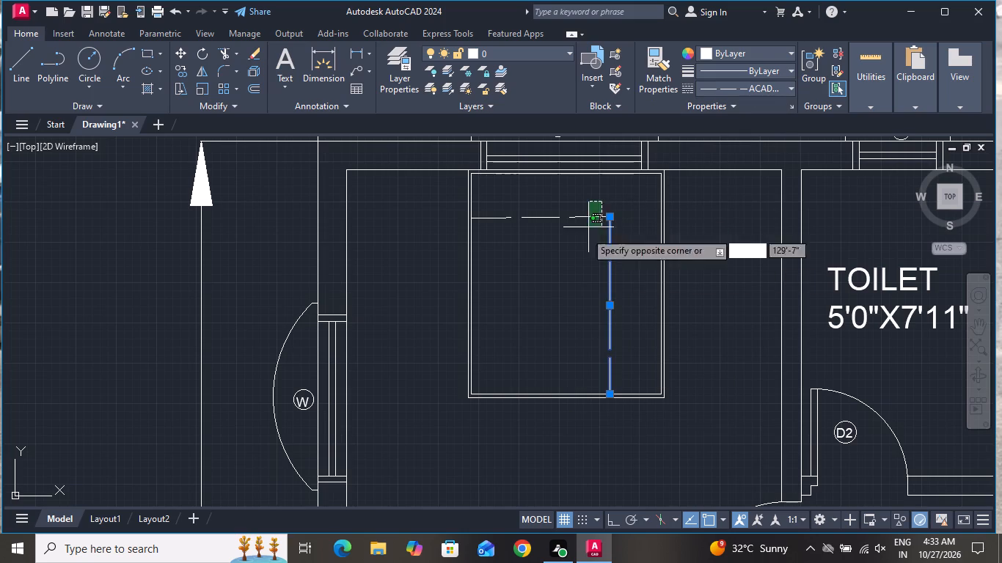
pyautogui.click(546, 268)
pyautogui.click(757, 92)
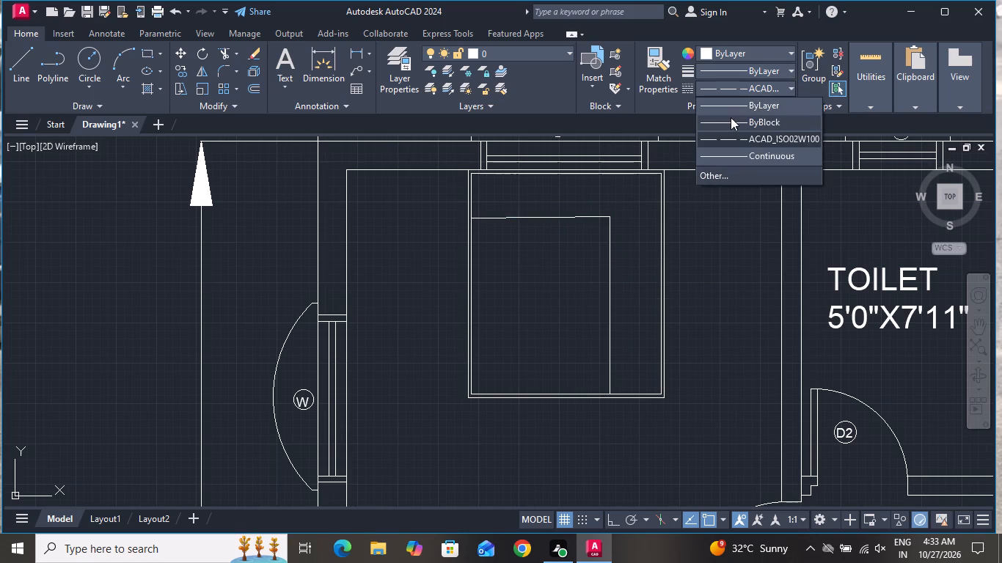
pyautogui.click(728, 111)
pyautogui.press('Escape')
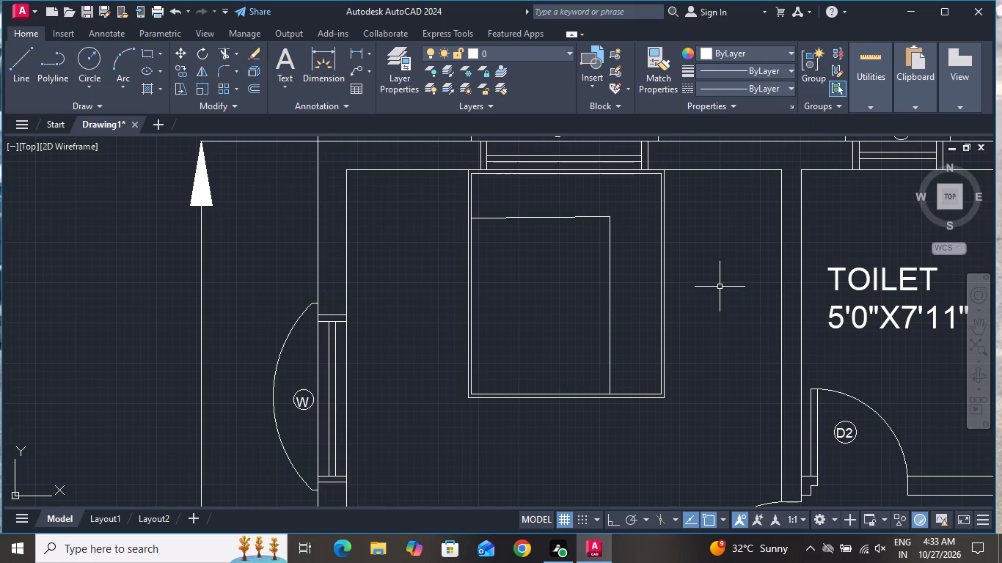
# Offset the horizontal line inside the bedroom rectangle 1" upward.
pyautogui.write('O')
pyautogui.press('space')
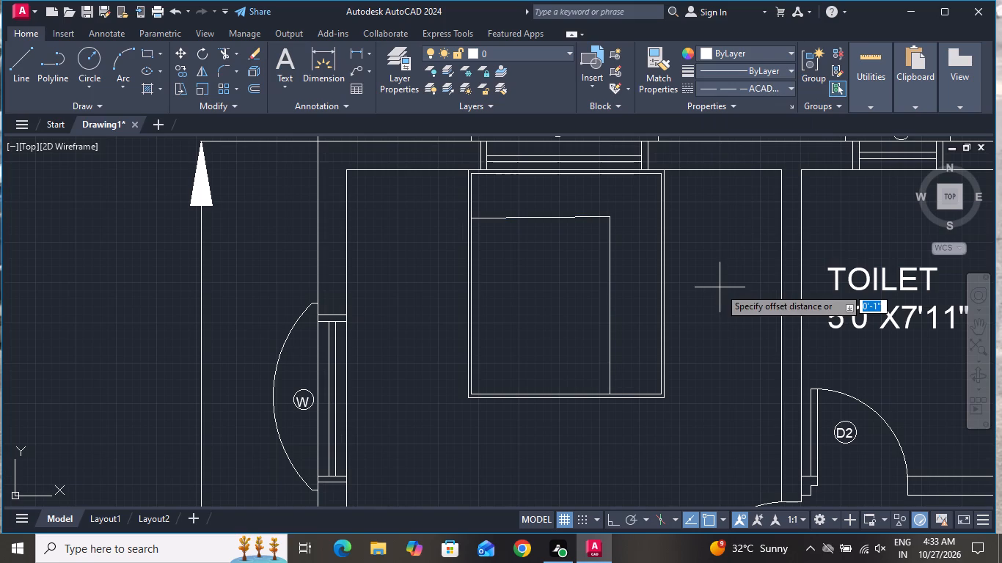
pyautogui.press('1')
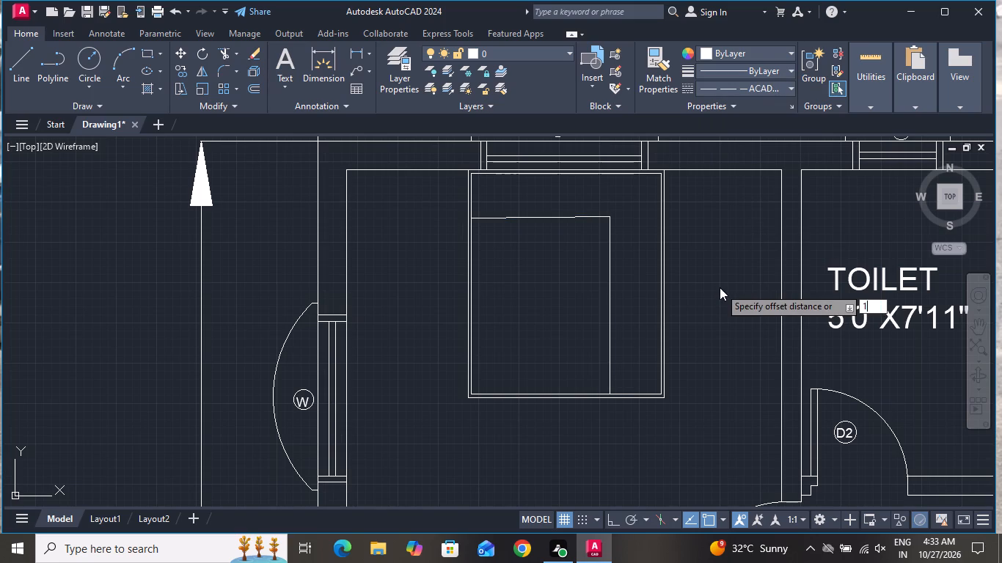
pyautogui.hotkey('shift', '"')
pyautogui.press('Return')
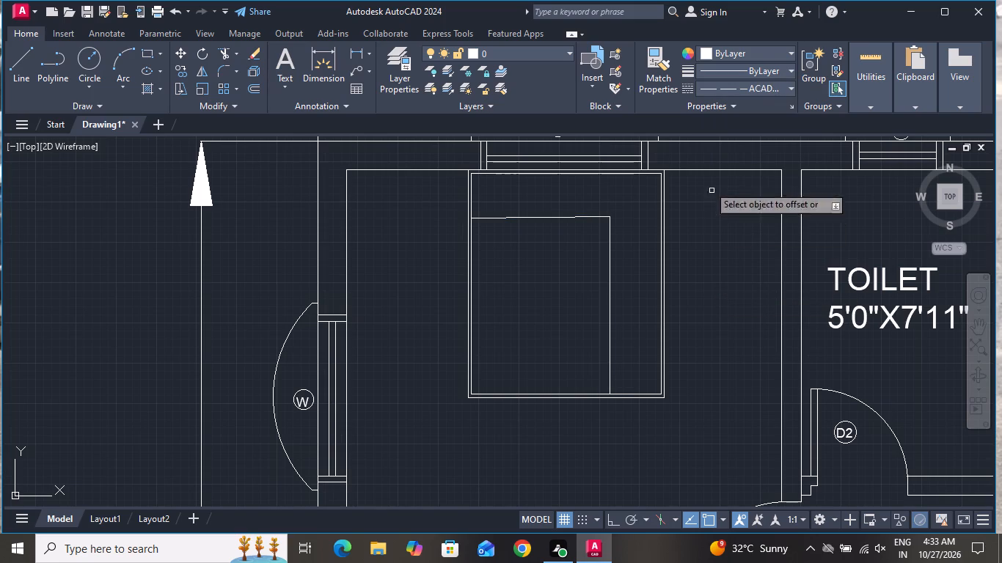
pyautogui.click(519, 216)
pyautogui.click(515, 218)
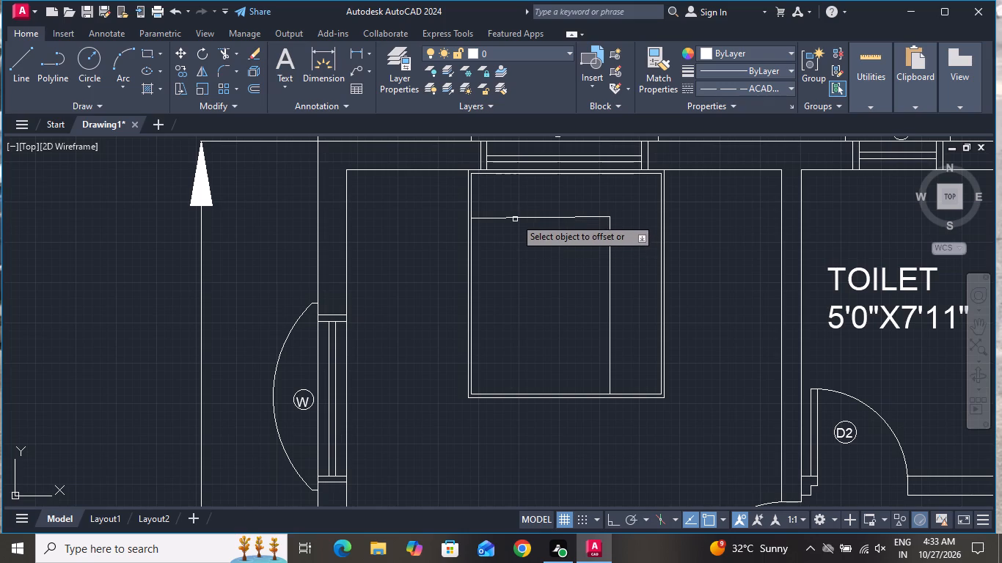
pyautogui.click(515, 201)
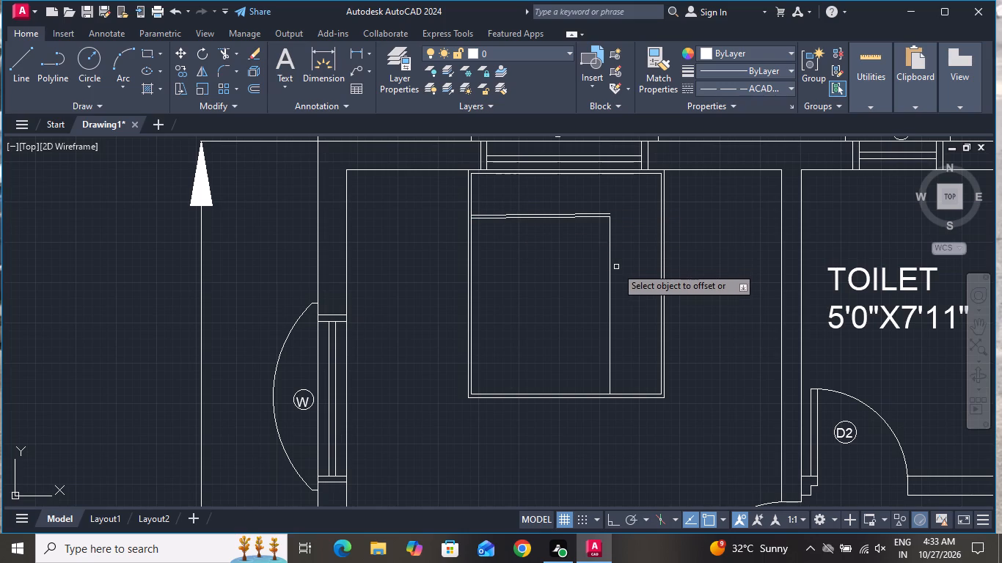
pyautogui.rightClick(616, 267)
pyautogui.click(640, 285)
# Delete the slightly slanted horizontal line and its offset copy inside the bedroom rectangle.
pyautogui.click(544, 199)
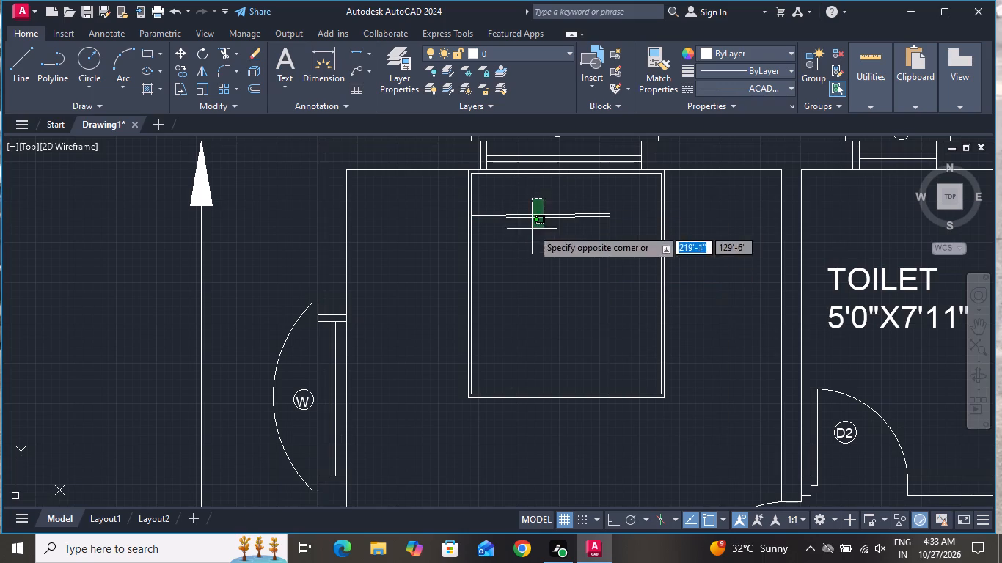
pyautogui.click(532, 232)
pyautogui.press('Delete')
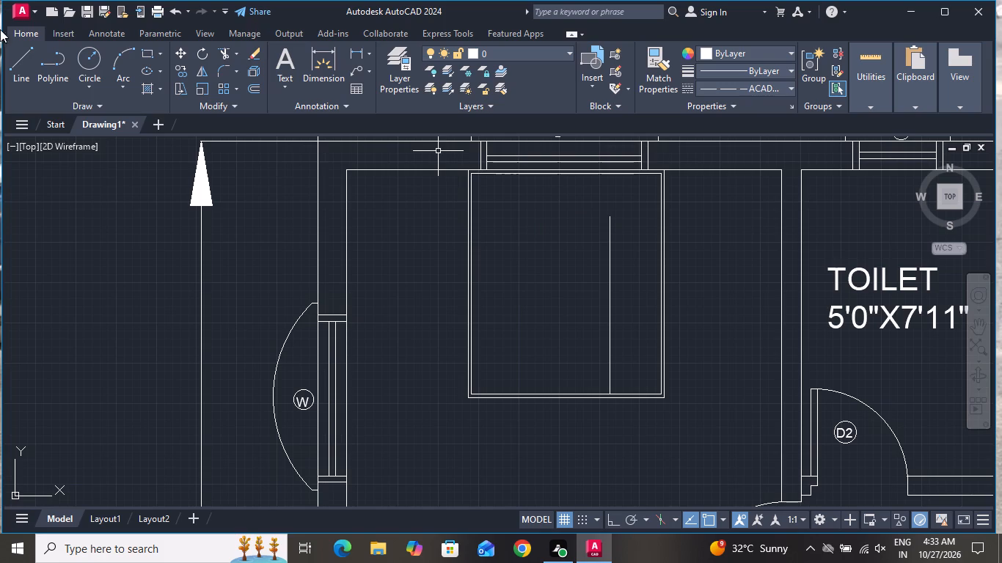
# With ortho on, draw a horizontal line about 3'-7" from the vertical line's top end to the inner rectangle's left edge.
pyautogui.click(17, 61)
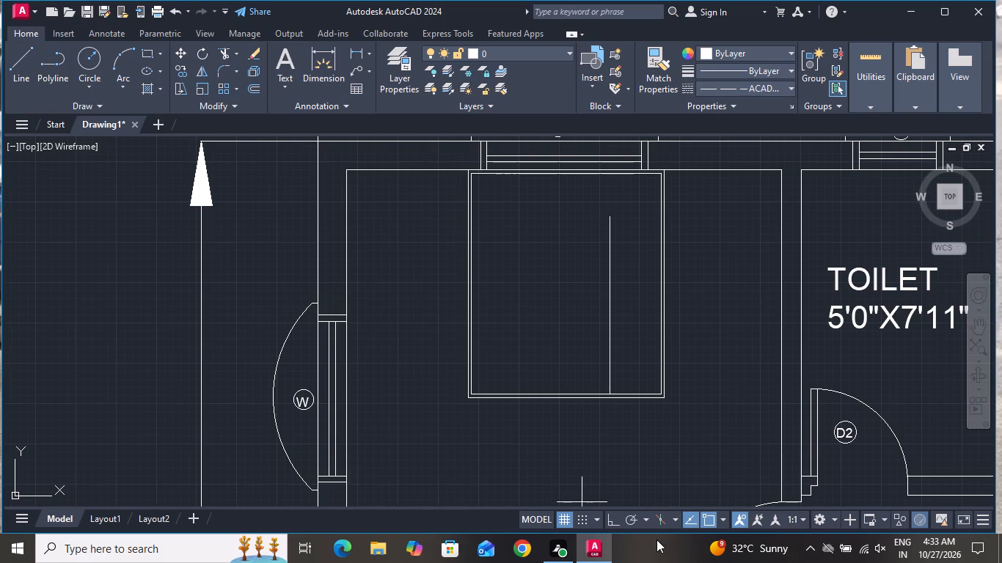
pyautogui.click(611, 520)
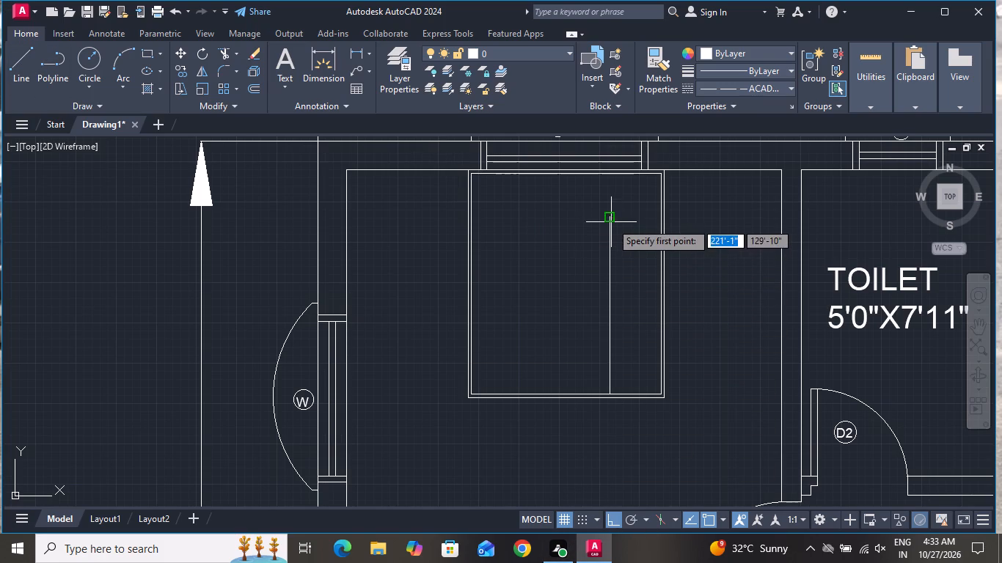
pyautogui.click(611, 221)
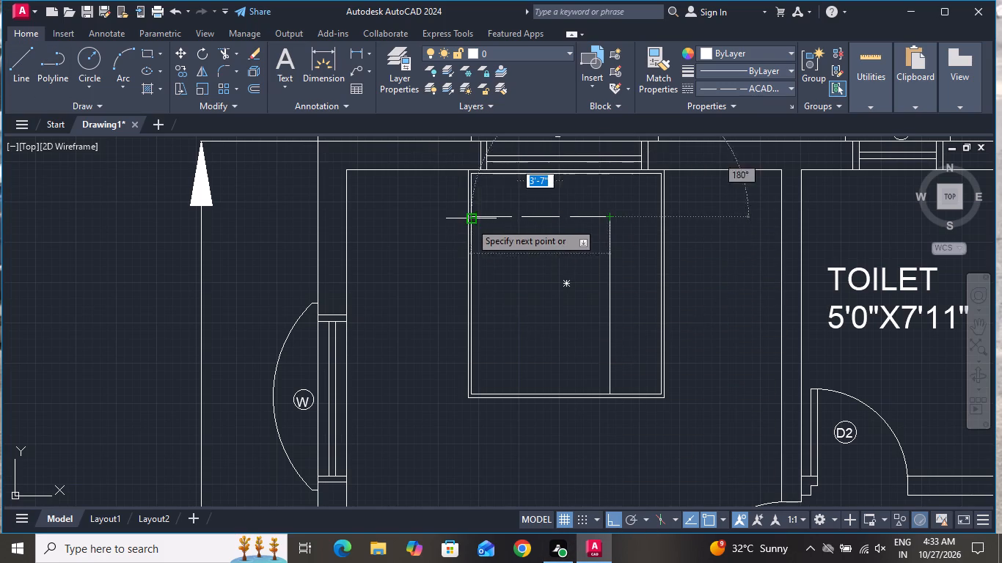
pyautogui.scroll(4, 470, 222)
pyautogui.click(465, 185)
pyautogui.rightClick(464, 185)
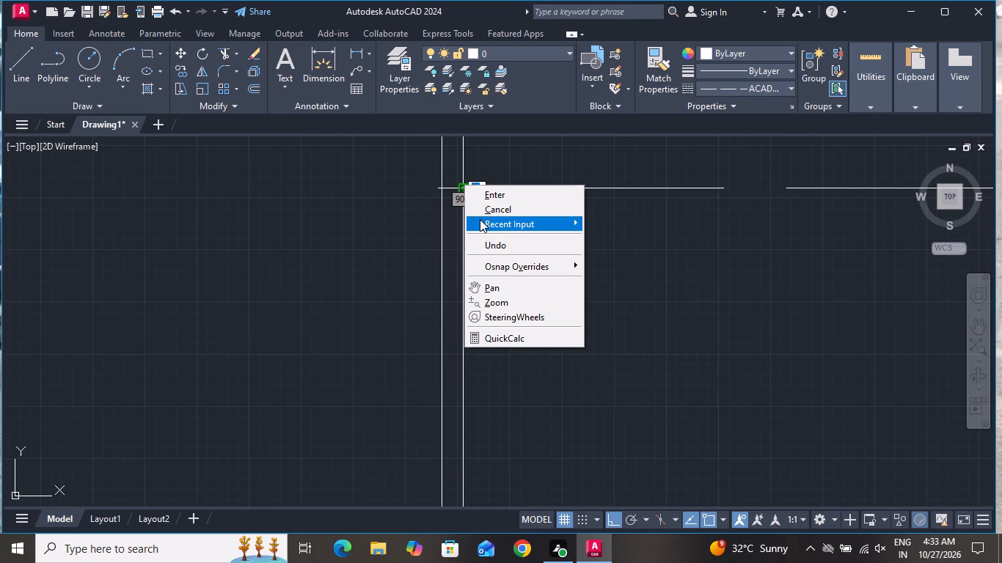
pyautogui.click(480, 219)
pyautogui.click(486, 200)
# Change the linetype of the redrawn horizontal line to ByLayer.
pyautogui.scroll(-3, 560, 260)
pyautogui.click(636, 192)
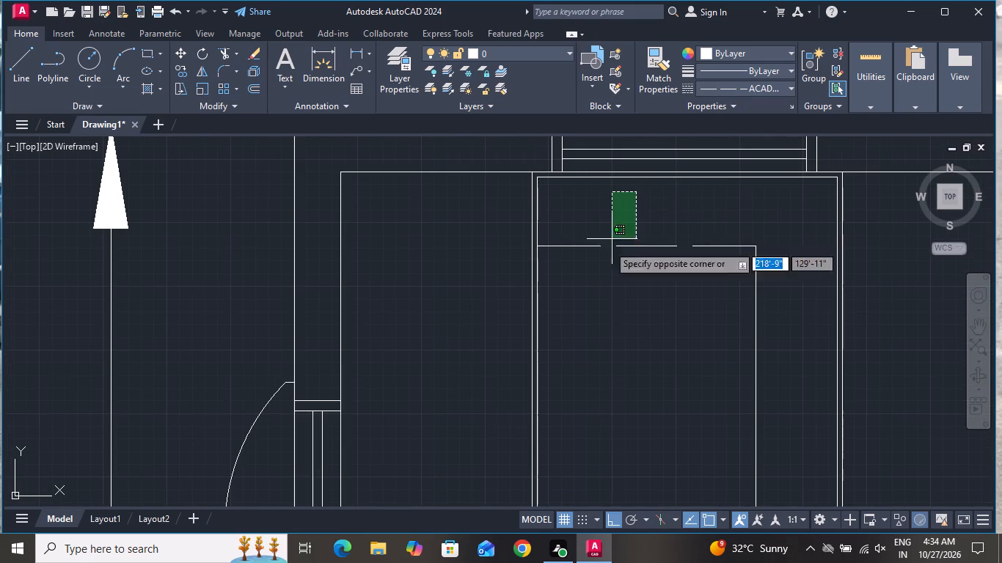
pyautogui.click(575, 299)
pyautogui.click(724, 90)
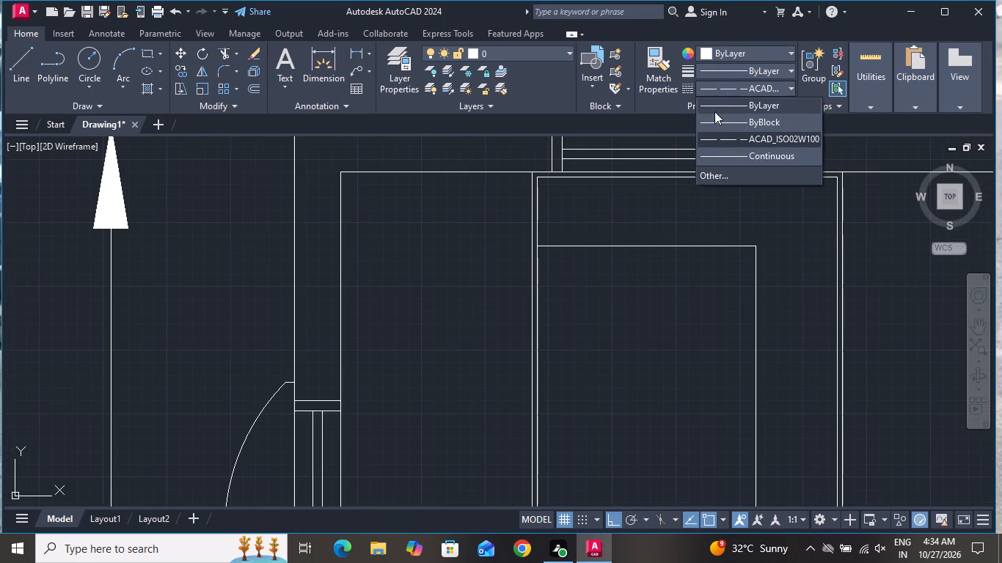
pyautogui.click(714, 111)
pyautogui.press('Escape')
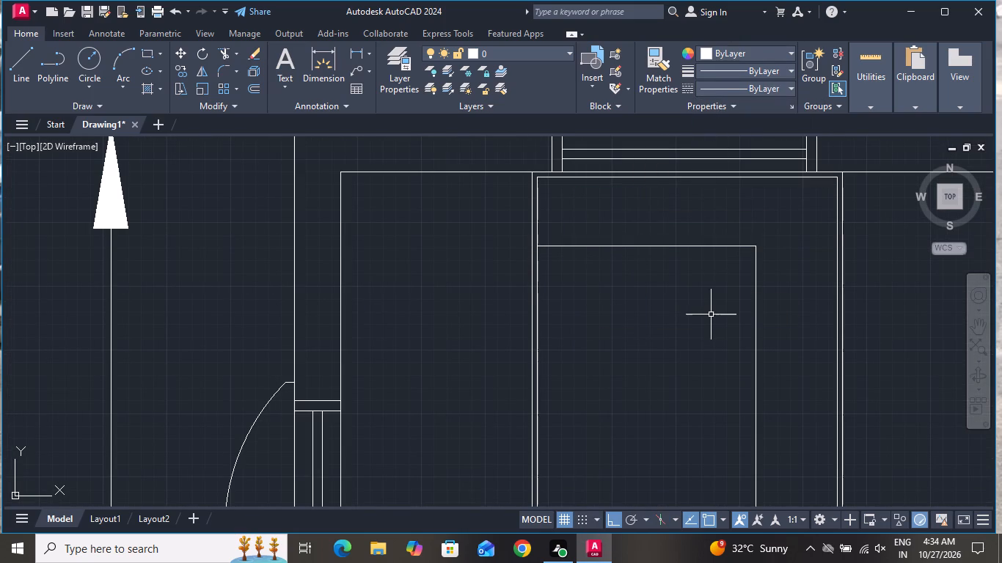
# Offset the horizontal line 1" down and the vertical line 1" to the left inside the bedroom rectangle.
pyautogui.write('O 1')
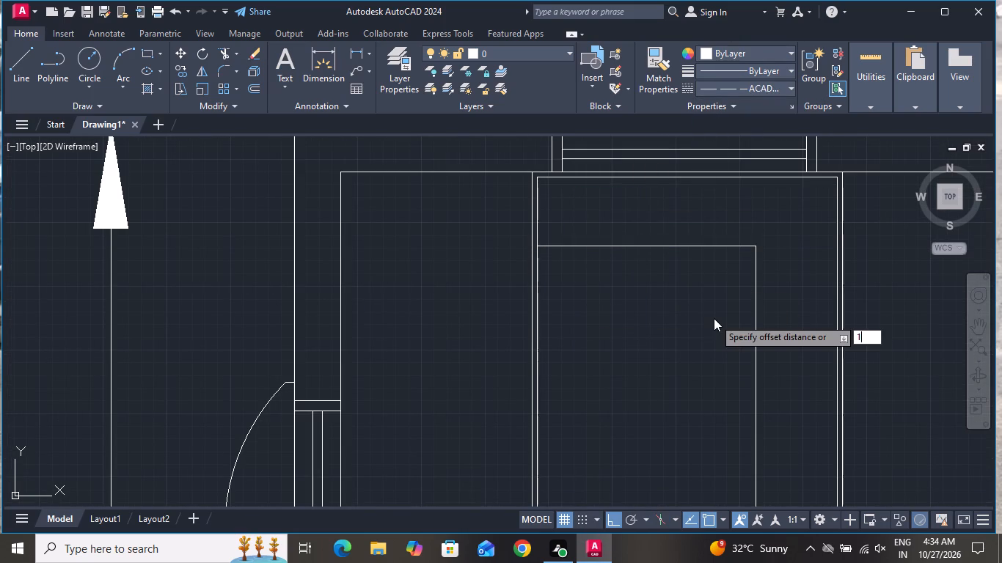
pyautogui.hotkey('shift', '"')
pyautogui.press('Return')
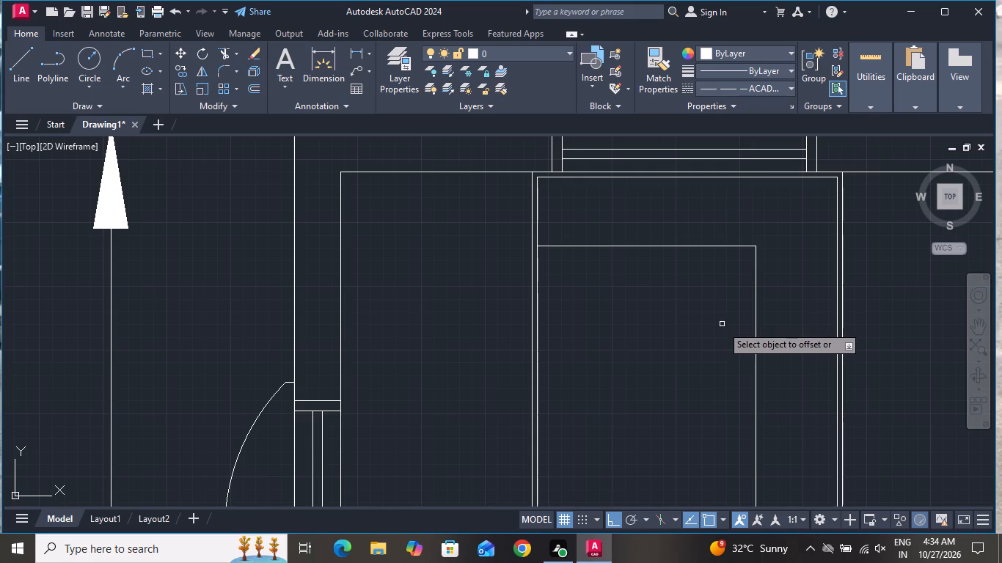
pyautogui.click(712, 246)
pyautogui.click(714, 274)
pyautogui.click(758, 293)
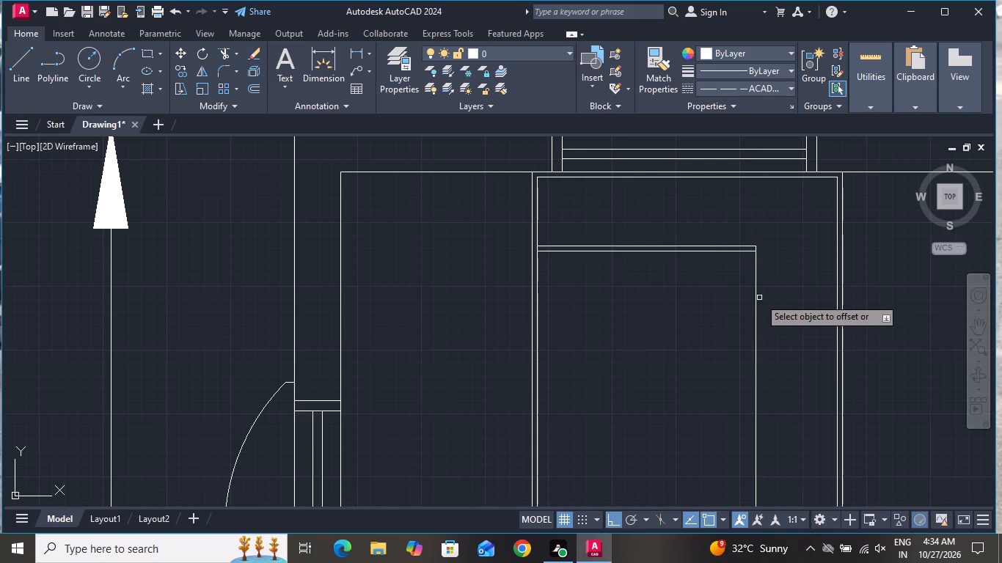
pyautogui.click(756, 302)
pyautogui.click(732, 311)
# Offset the innermost horizontal and vertical lines inward by 1" twice more, making three parallel copies of each.
pyautogui.click(728, 252)
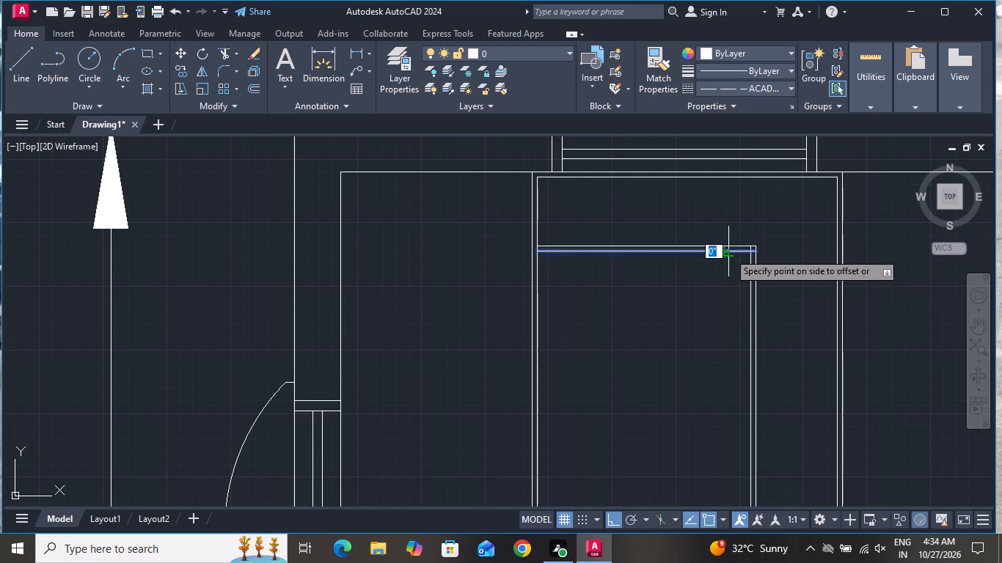
pyautogui.click(731, 284)
pyautogui.click(751, 281)
pyautogui.click(726, 292)
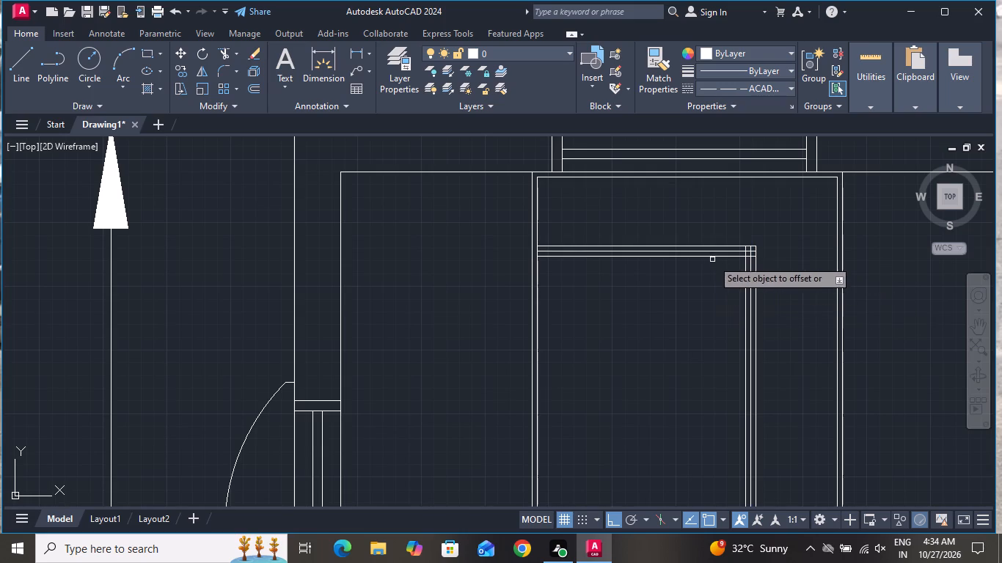
pyautogui.click(705, 257)
pyautogui.click(709, 294)
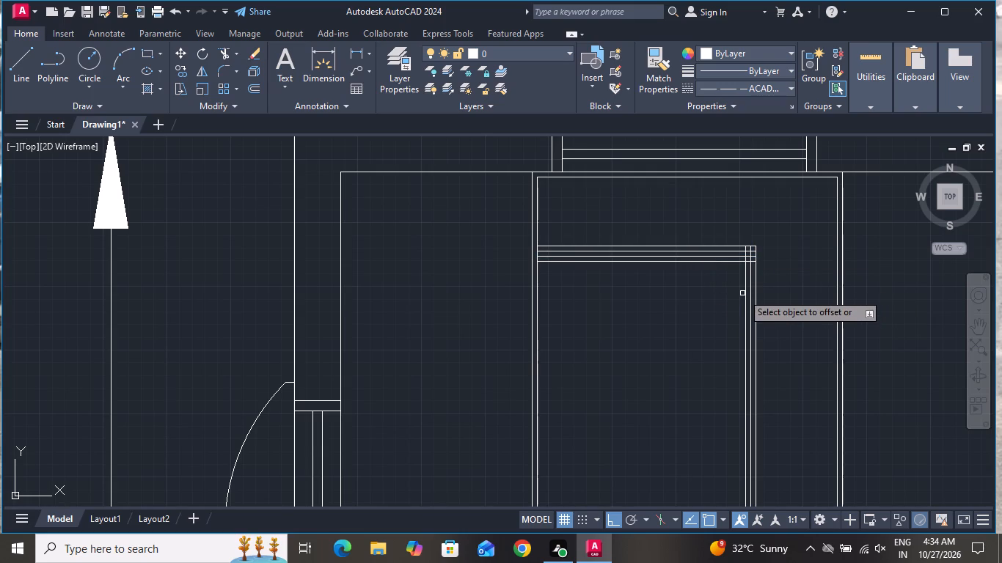
pyautogui.click(742, 292)
pyautogui.click(747, 285)
pyautogui.click(692, 294)
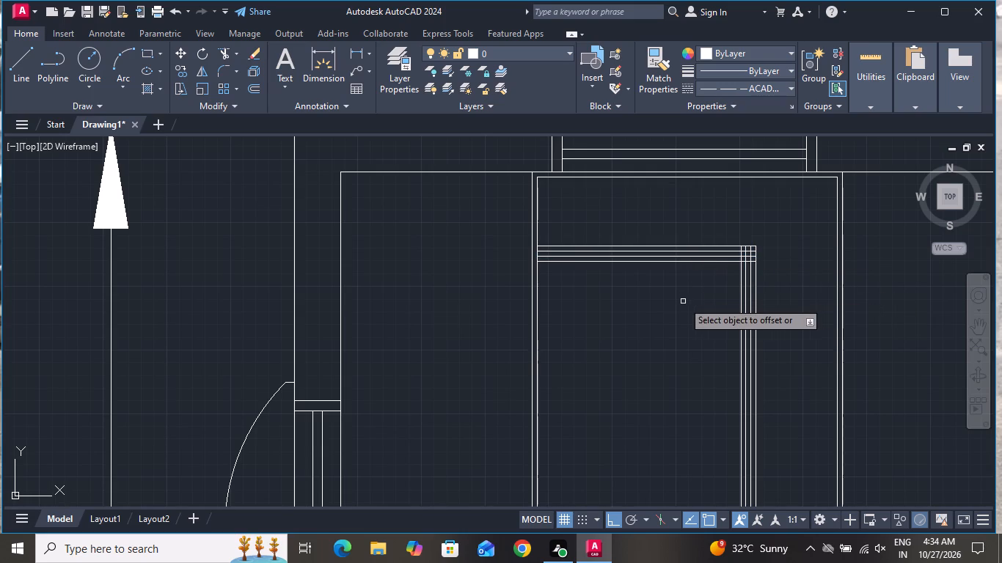
pyautogui.moveTo(681, 305); pyautogui.dragTo(673, 316, button='right')
pyautogui.click(703, 338)
pyautogui.scroll(-2, 655, 320)
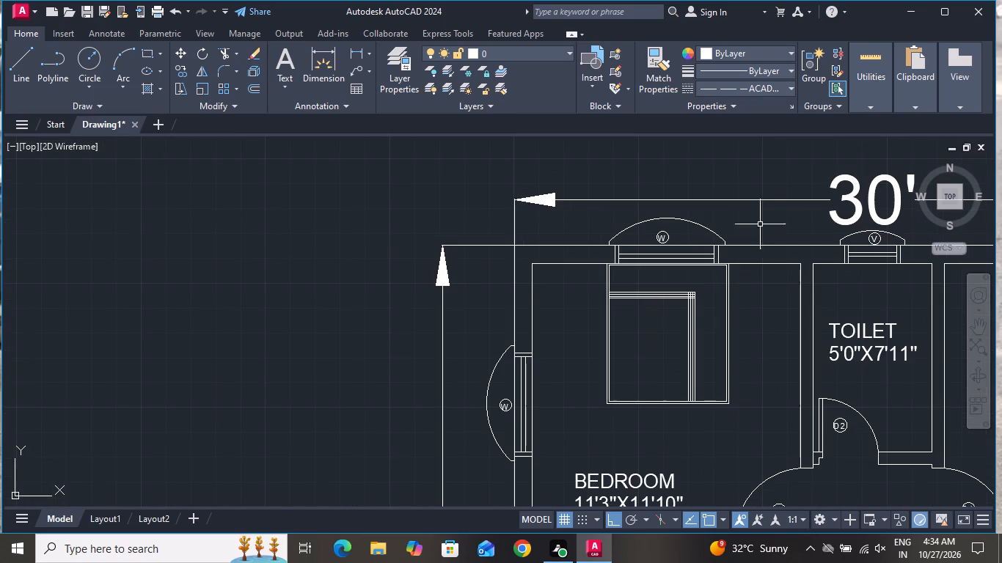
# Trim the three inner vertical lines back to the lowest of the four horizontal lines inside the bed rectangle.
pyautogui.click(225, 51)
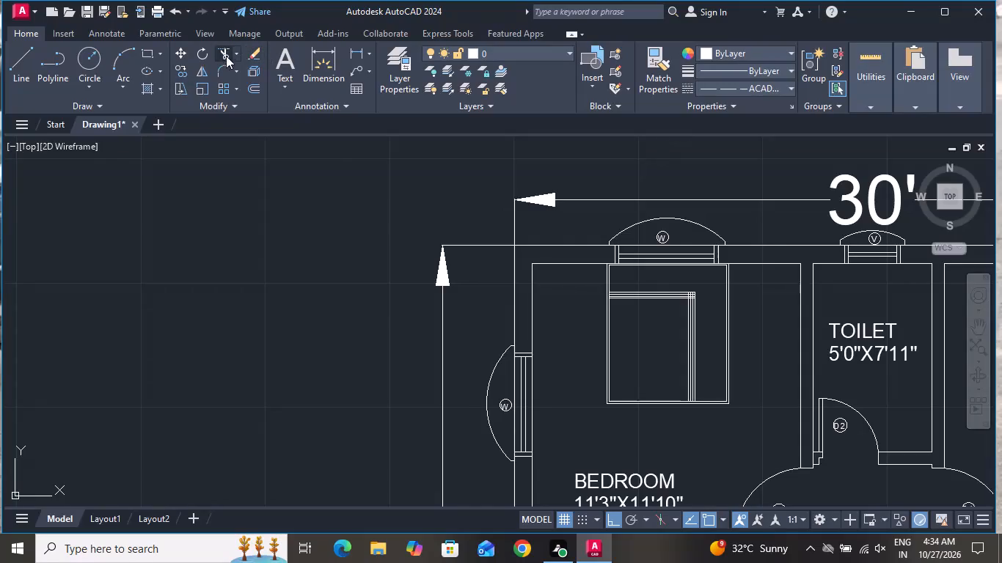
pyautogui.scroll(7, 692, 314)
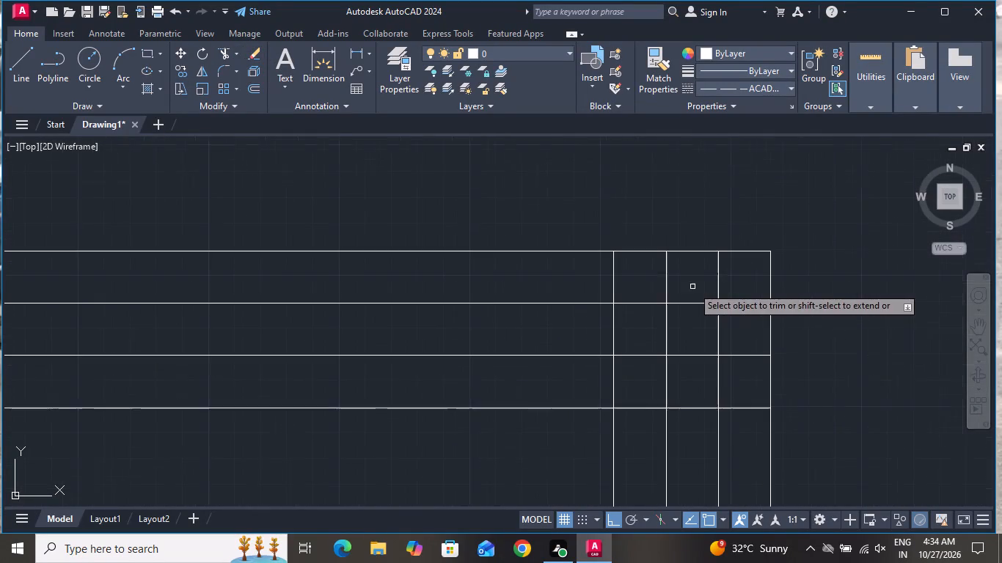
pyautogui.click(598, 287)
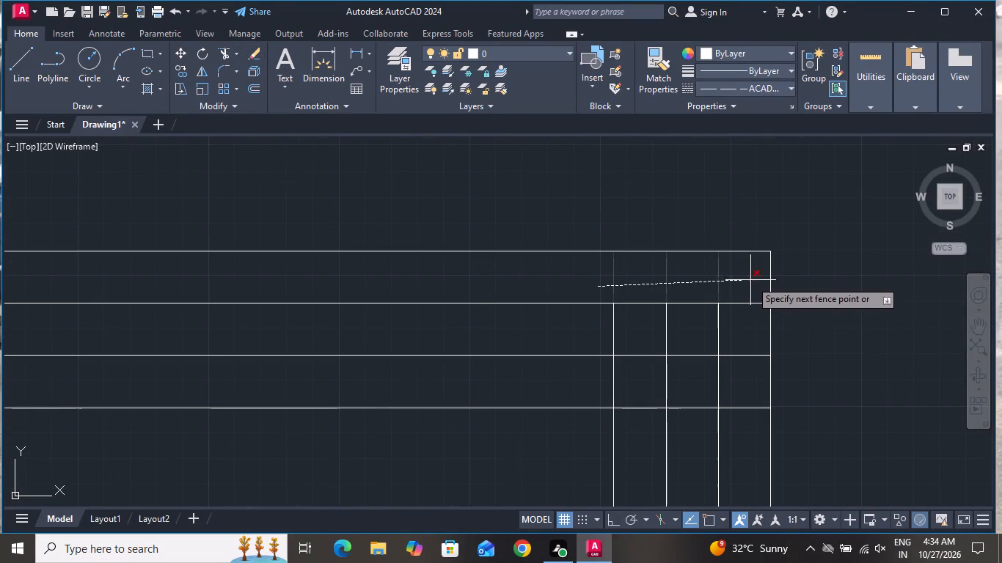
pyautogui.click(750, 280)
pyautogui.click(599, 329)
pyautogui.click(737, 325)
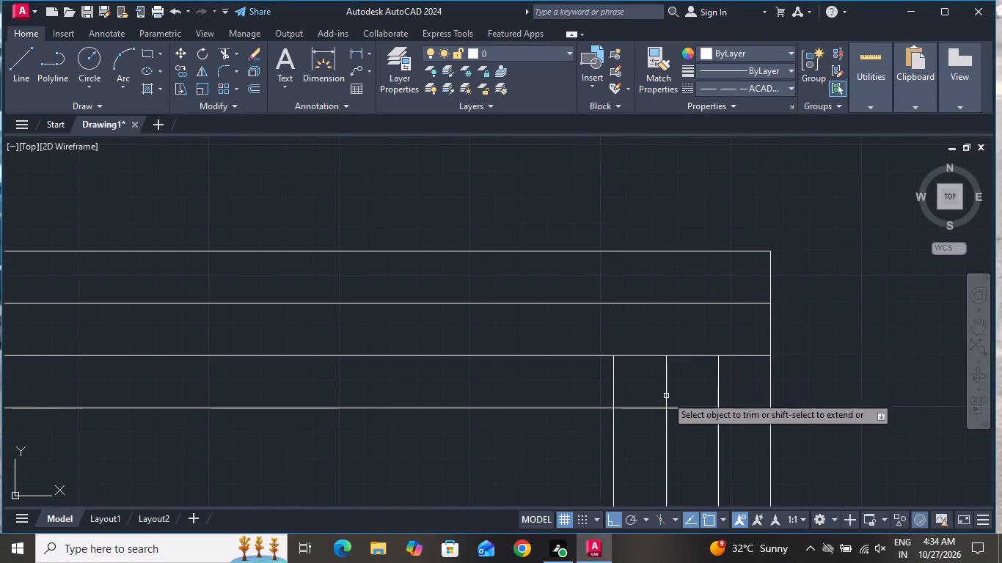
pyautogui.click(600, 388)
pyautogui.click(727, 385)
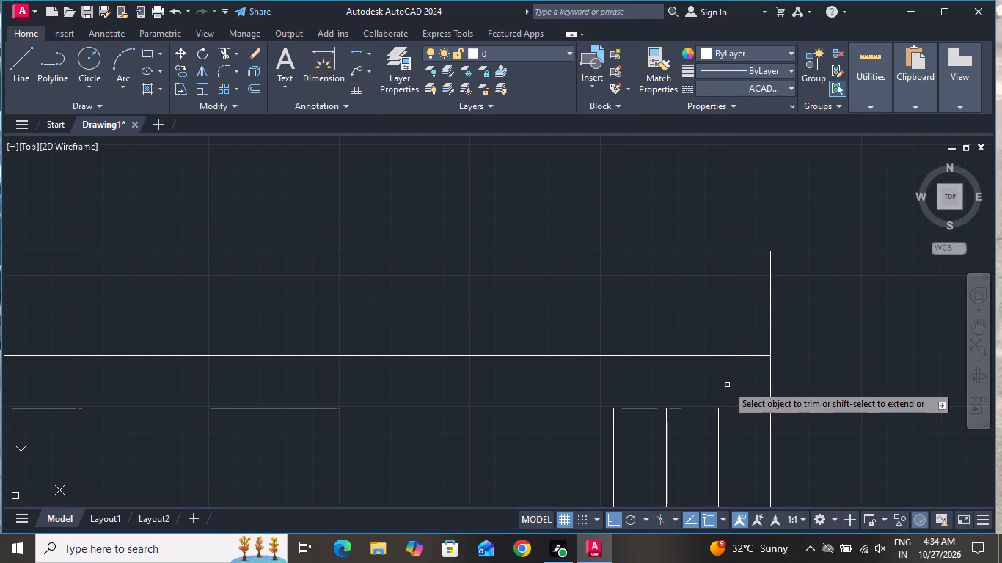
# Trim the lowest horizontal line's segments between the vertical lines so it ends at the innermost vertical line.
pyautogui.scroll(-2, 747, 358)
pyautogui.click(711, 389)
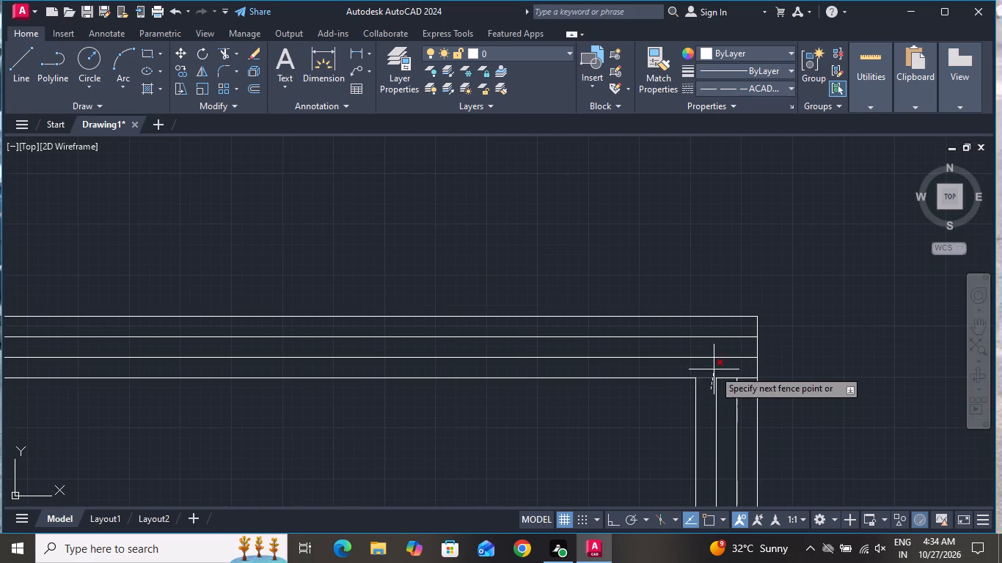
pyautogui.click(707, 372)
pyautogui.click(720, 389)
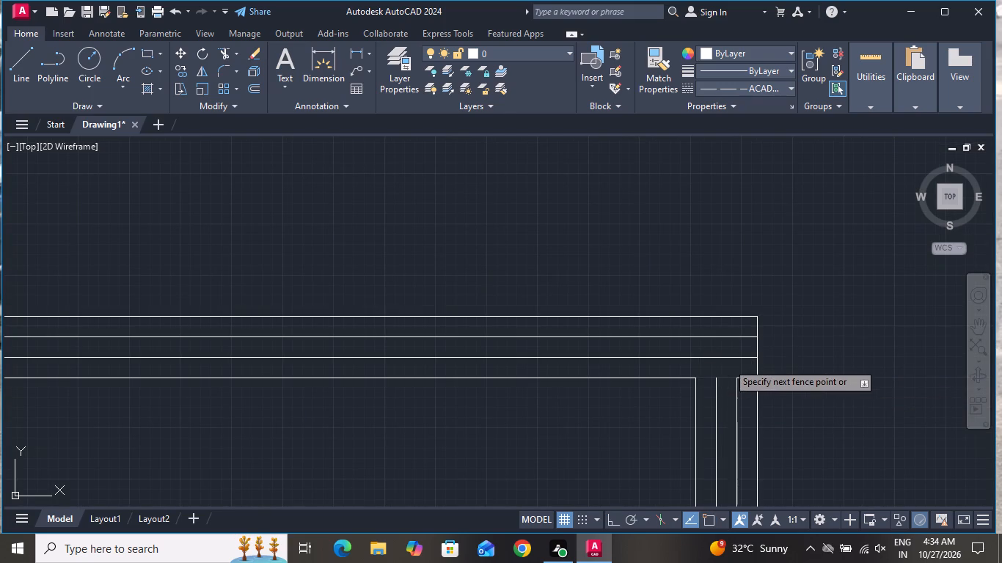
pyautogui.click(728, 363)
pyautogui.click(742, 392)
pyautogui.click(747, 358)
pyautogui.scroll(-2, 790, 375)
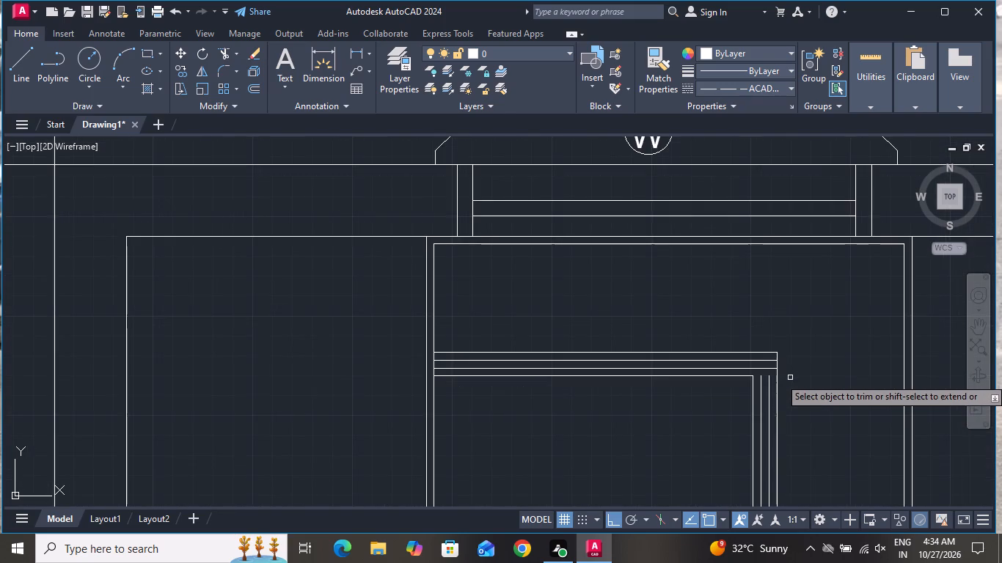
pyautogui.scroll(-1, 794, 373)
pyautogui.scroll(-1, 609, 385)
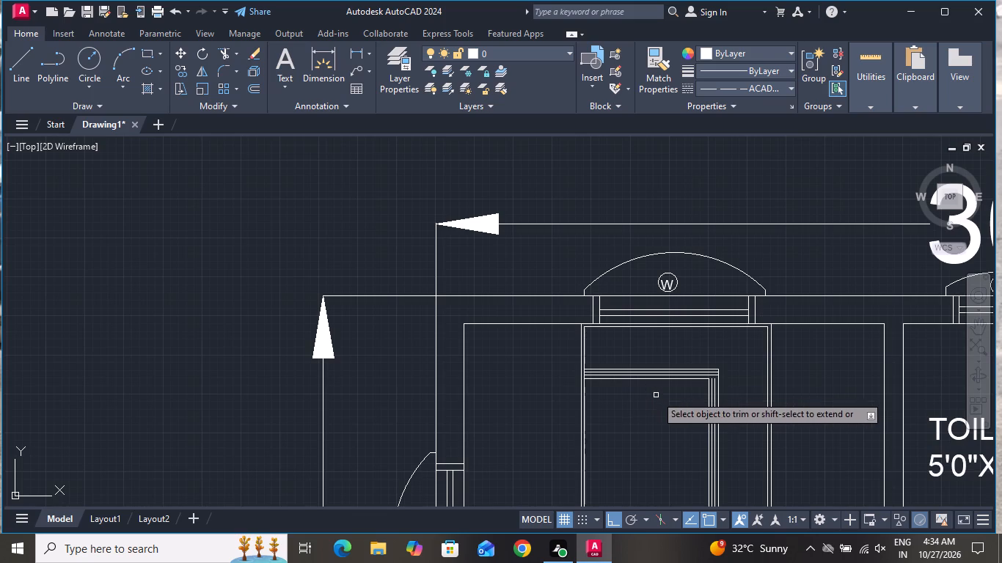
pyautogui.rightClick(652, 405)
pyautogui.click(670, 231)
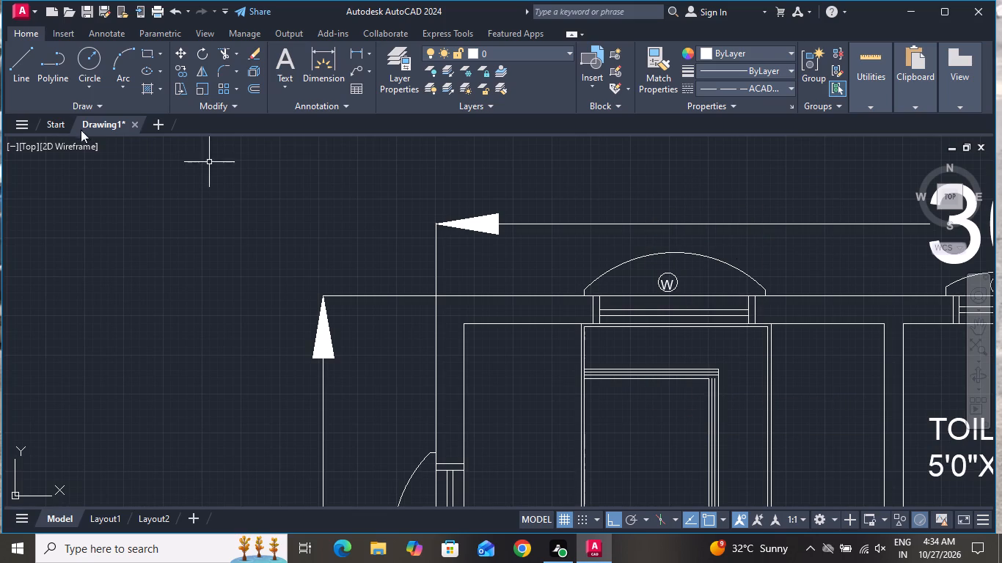
# Draw a pillow rectangle about 1'-2" by 8" near the upper-left corner of the bed's inner rectangle.
pyautogui.click(149, 54)
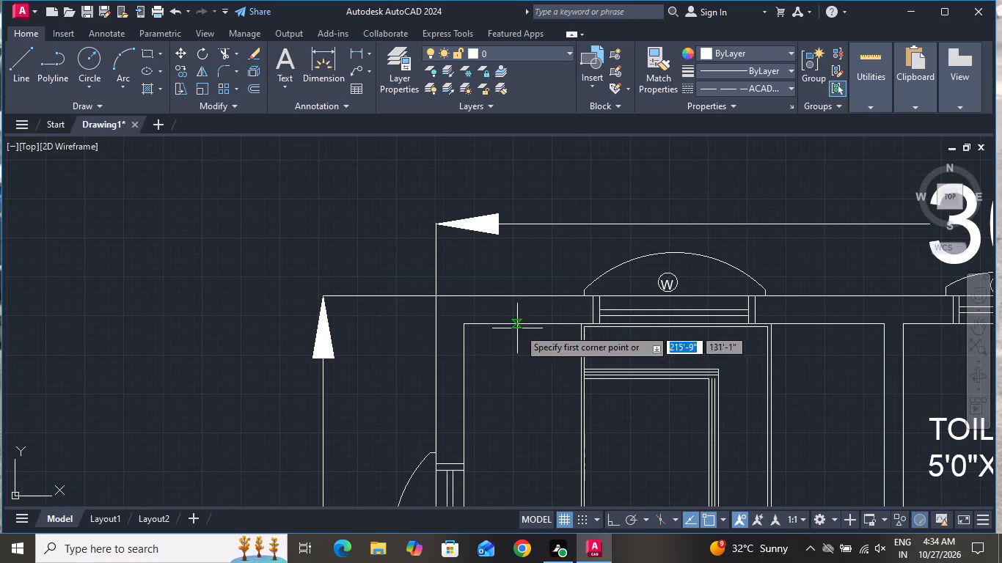
pyautogui.scroll(2, 639, 338)
pyautogui.click(535, 327)
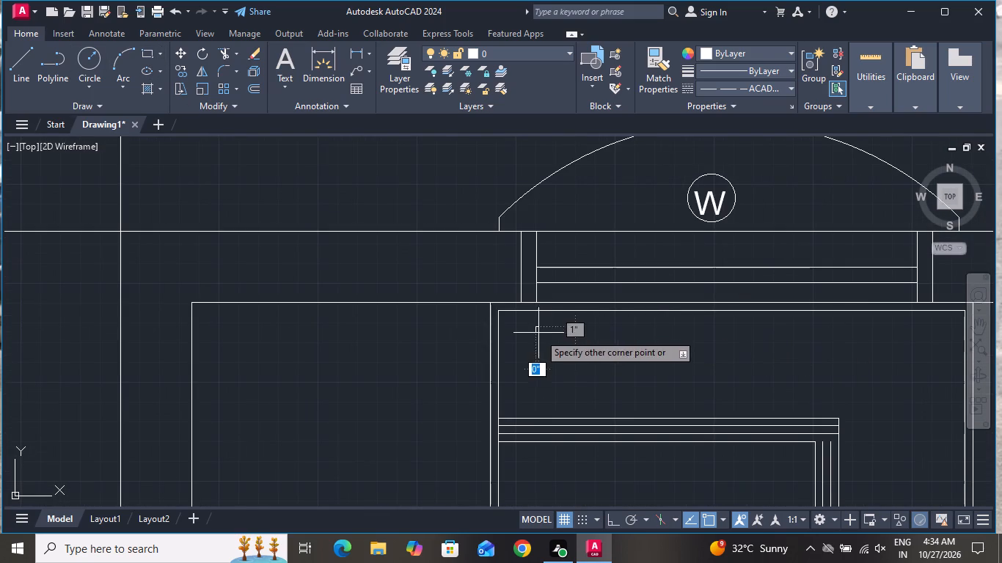
pyautogui.click(653, 395)
# Copy the pillow rectangle horizontally to the right side of the bed's upper end.
pyautogui.click(649, 390)
pyautogui.click(613, 404)
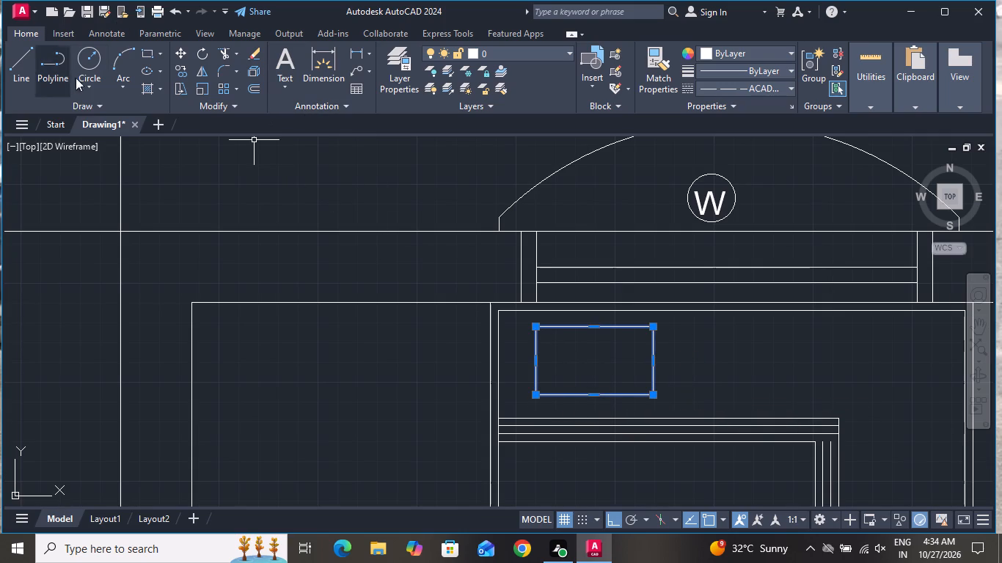
pyautogui.click(186, 68)
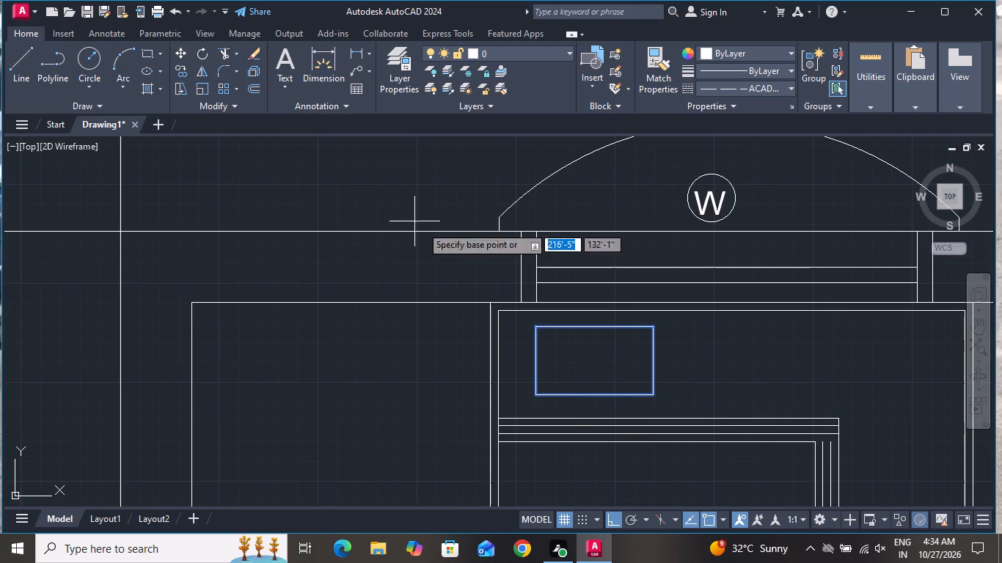
pyautogui.click(599, 368)
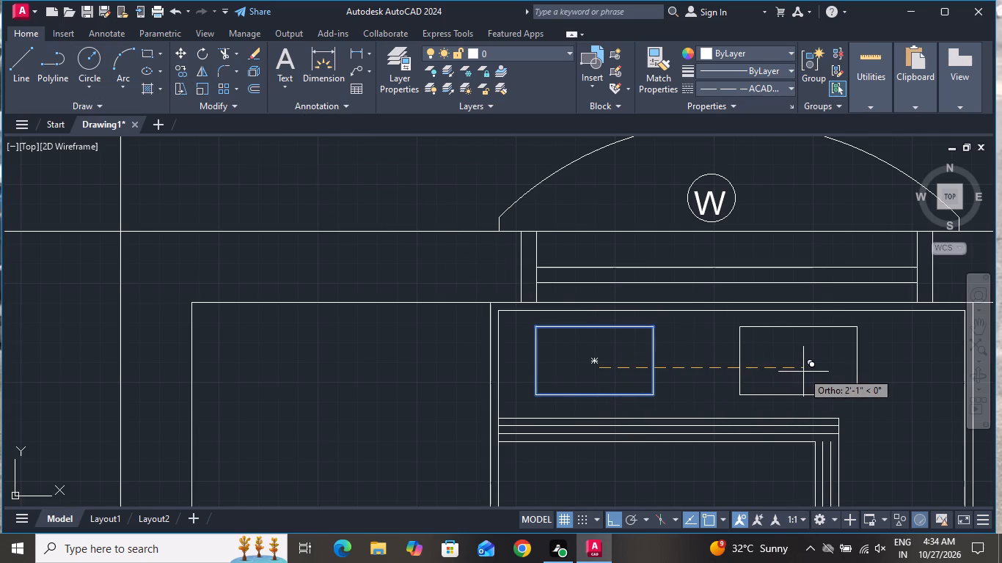
pyautogui.click(825, 372)
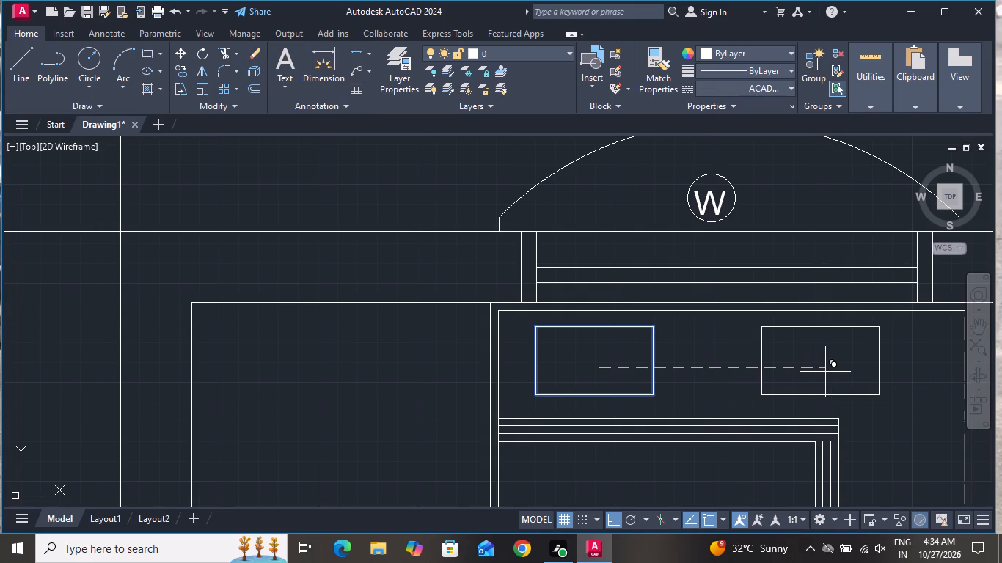
pyautogui.rightClick(825, 372)
pyautogui.click(827, 202)
# Delete all the closely spaced parallel horizontal and vertical lines inside the bed rectangle.
pyautogui.scroll(-1, 761, 271)
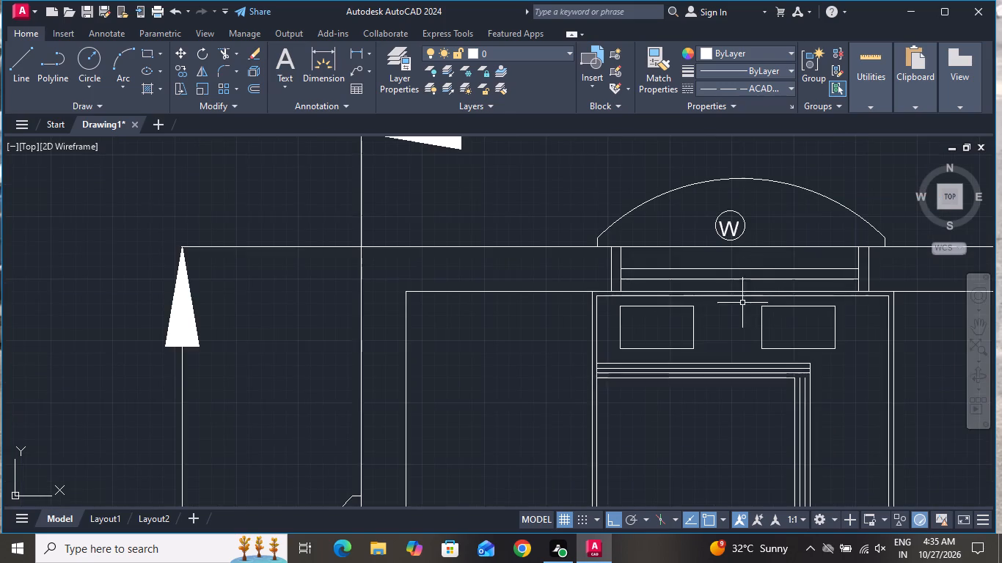
pyautogui.scroll(-2, 740, 312)
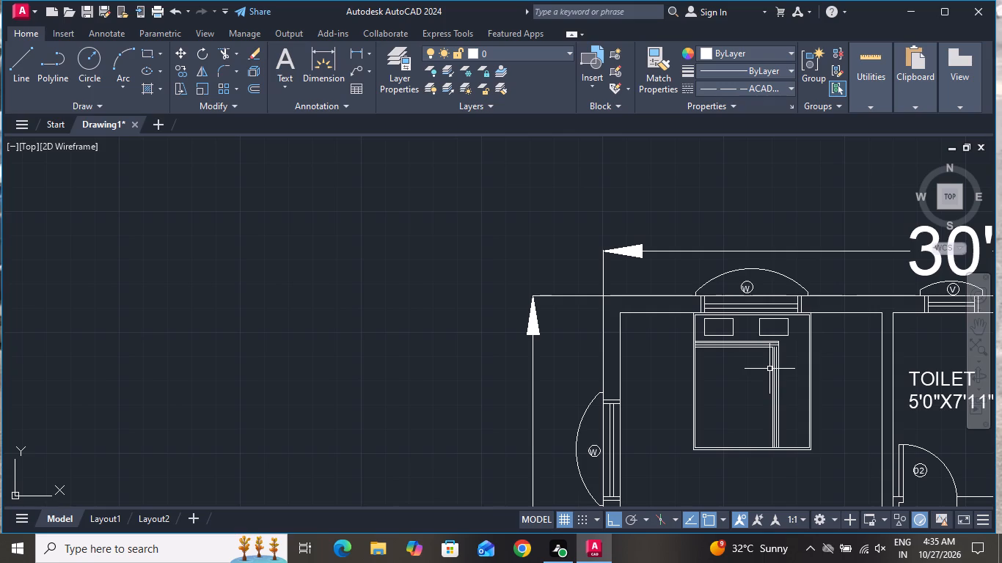
pyautogui.scroll(1, 825, 376)
pyautogui.click(764, 348)
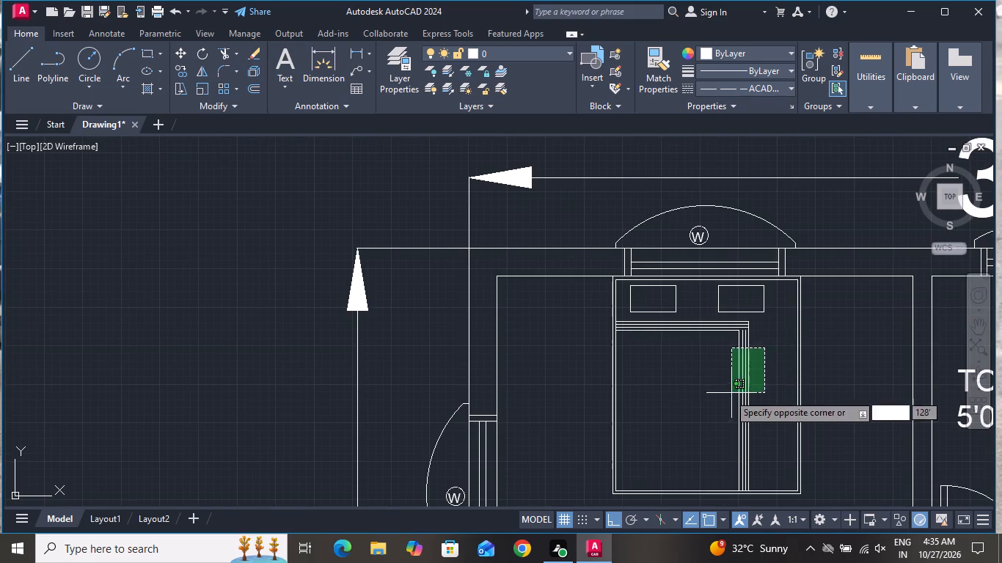
pyautogui.click(704, 397)
pyautogui.click(712, 312)
pyautogui.click(684, 342)
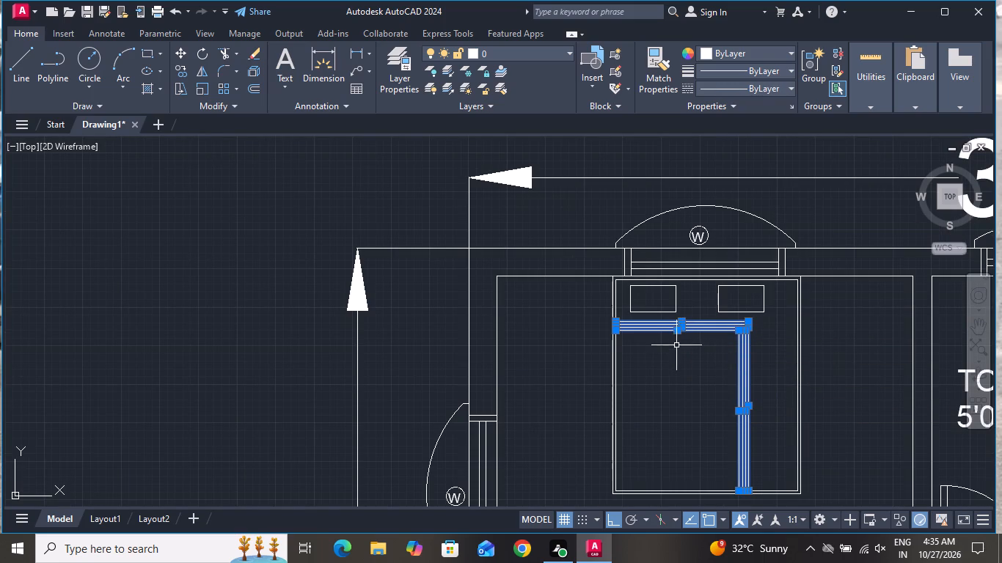
pyautogui.press('Delete')
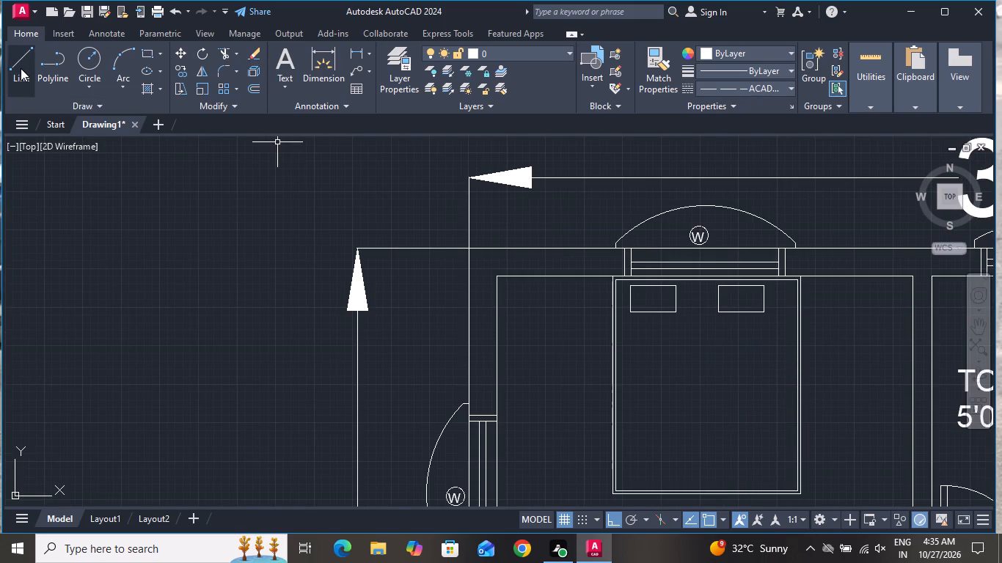
# Draw a horizontal line about 4'-3" long below the pillows, starting from the inner rectangle's left edge.
pyautogui.click(20, 67)
pyautogui.scroll(2, 751, 331)
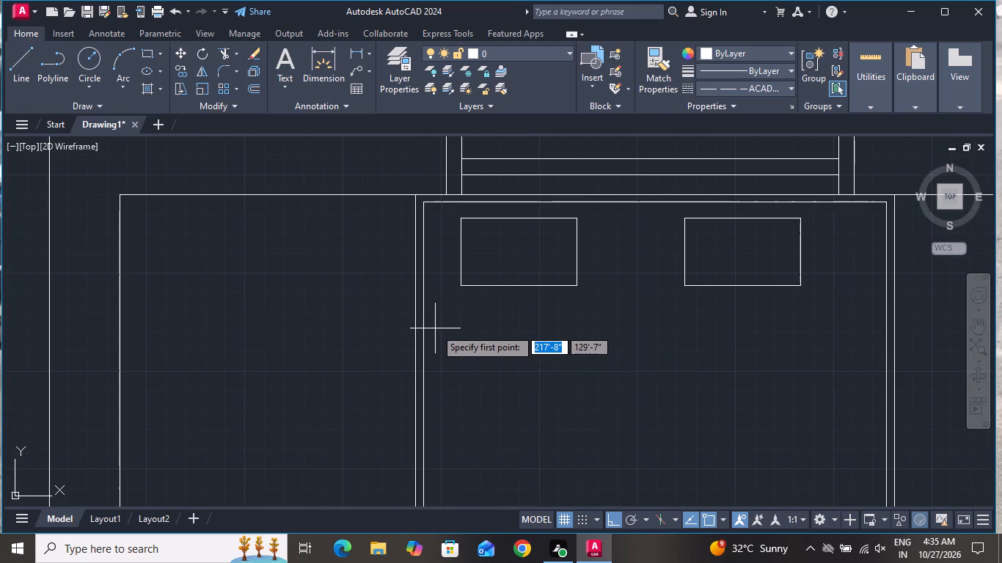
pyautogui.click(423, 321)
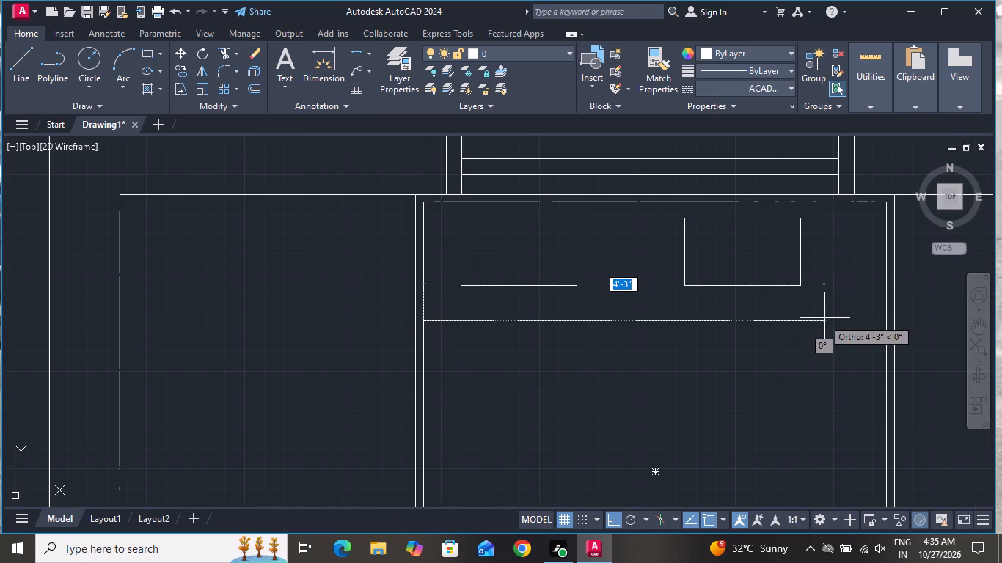
pyautogui.click(826, 323)
# With ortho off, continue to the inner rectangle's right edge, about 1' down-left, and back to the horizontal line's end, forming a triangular fold.
pyautogui.click(616, 518)
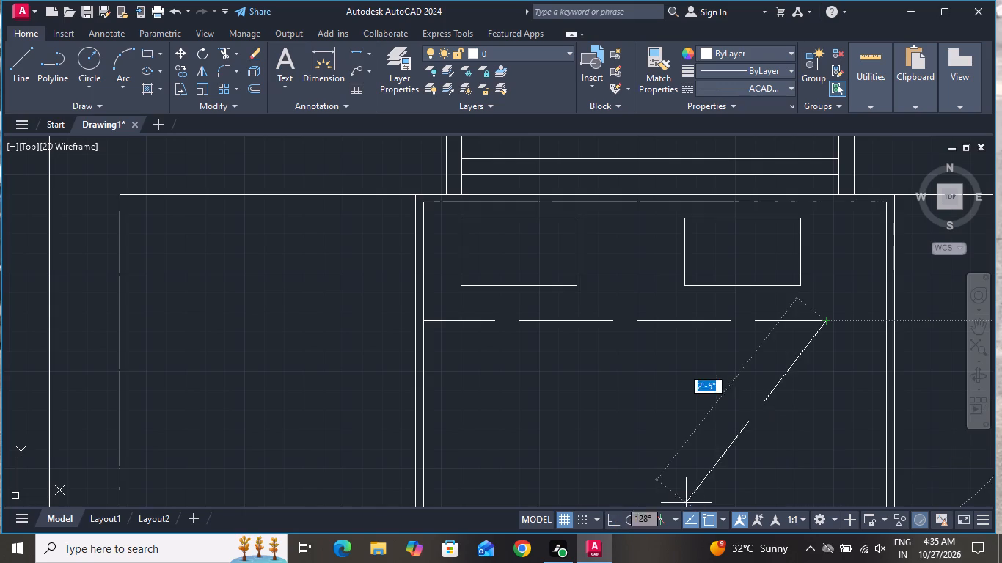
pyautogui.scroll(1, 870, 375)
pyautogui.click(896, 377)
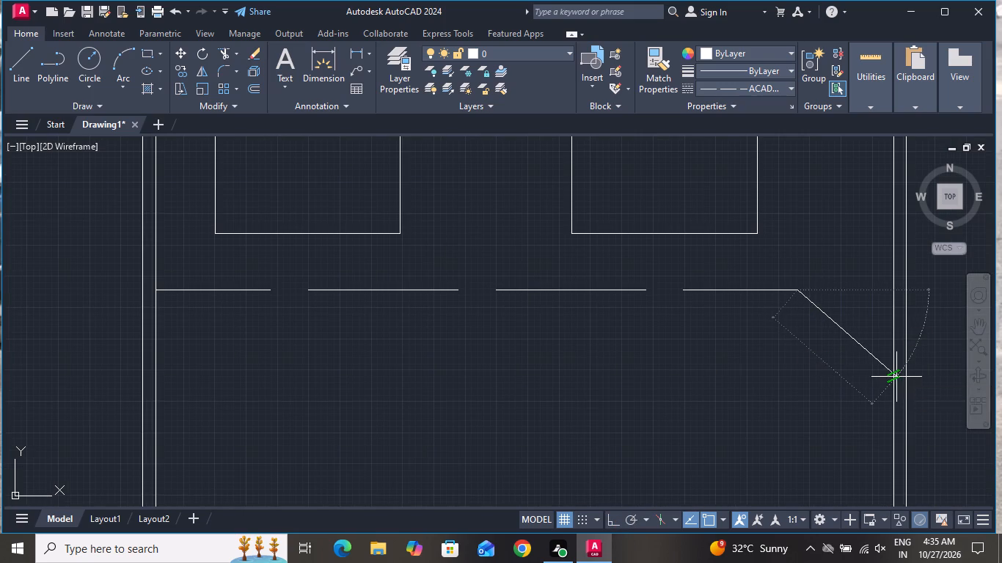
pyautogui.click(783, 474)
pyautogui.click(797, 293)
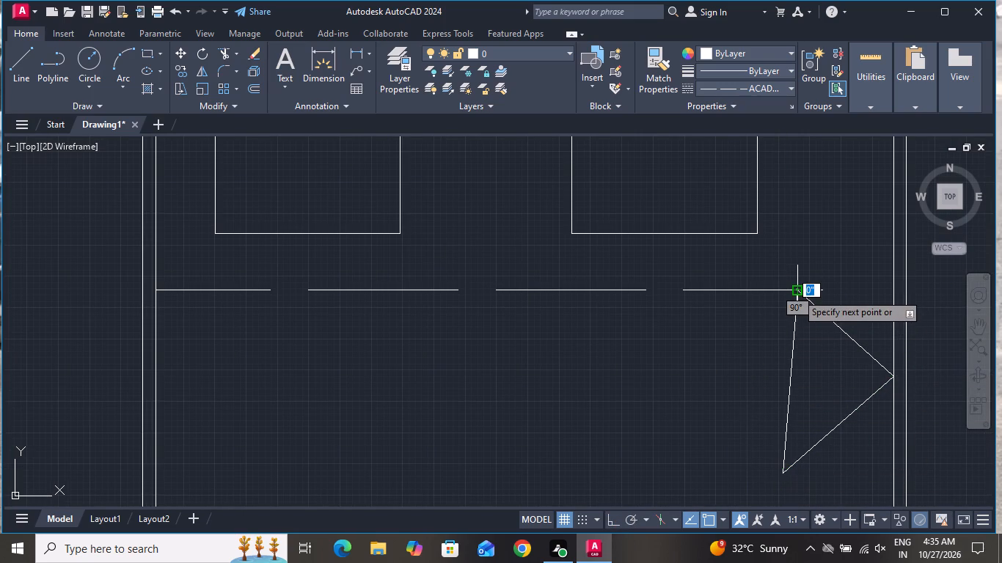
pyautogui.rightClick(797, 290)
pyautogui.click(824, 322)
# Change the linetype of the horizontal line below the pillows to ByLayer.
pyautogui.click(700, 277)
pyautogui.click(685, 317)
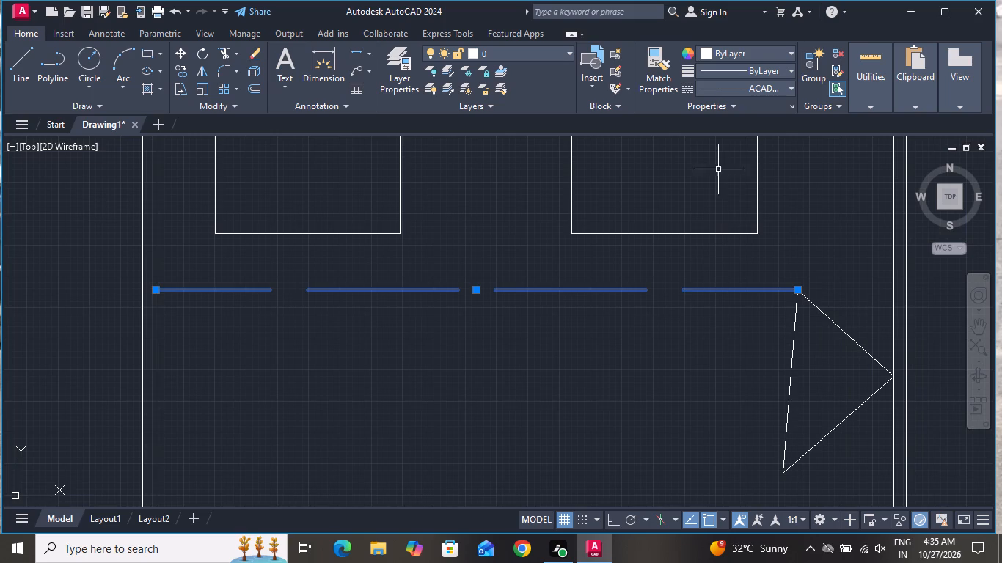
pyautogui.click(736, 87)
pyautogui.click(729, 104)
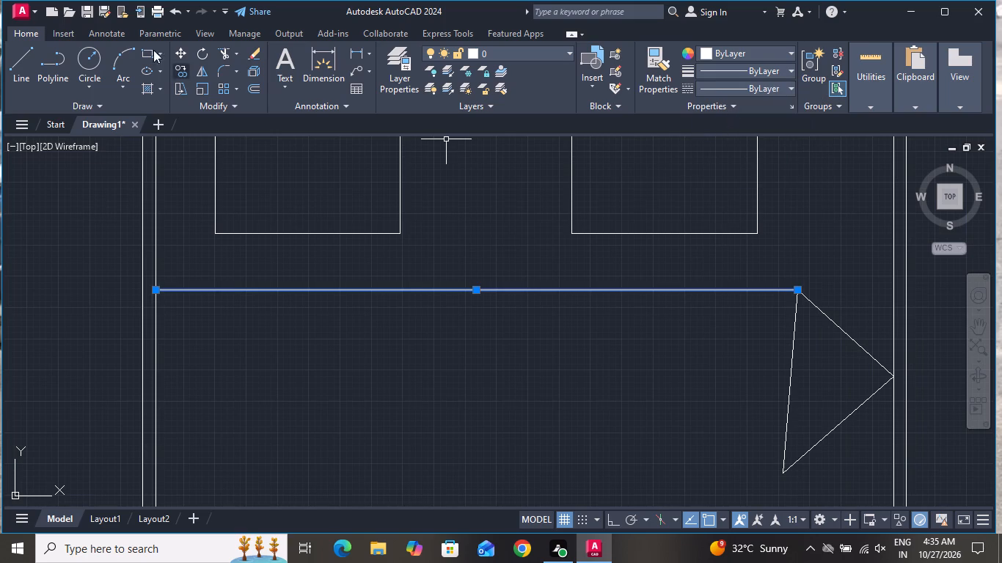
# With ortho on, draw a second horizontal line about 4'-3" long just below the first, from the triangle's left side to the inner rectangle's left edge.
pyautogui.click(19, 59)
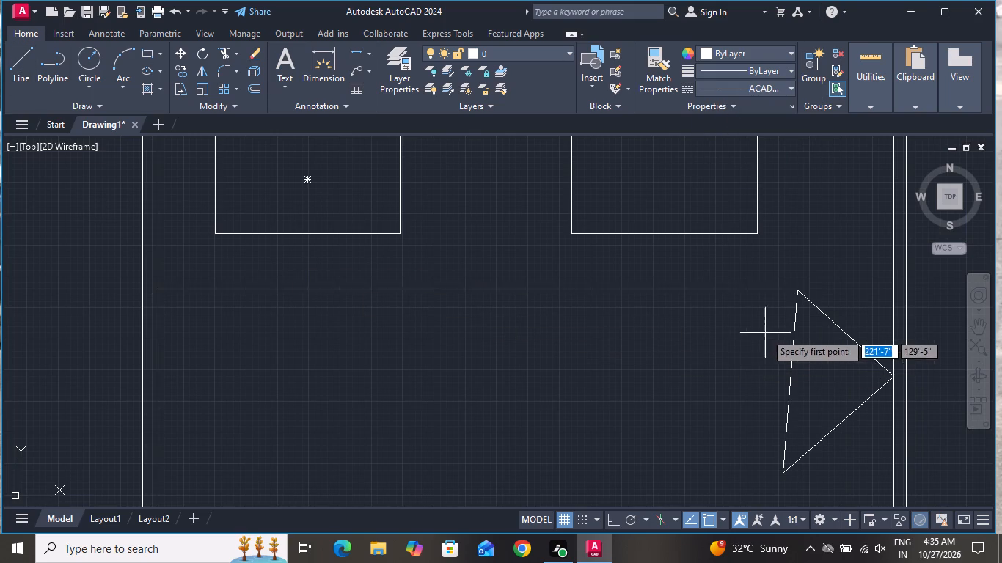
pyautogui.click(797, 309)
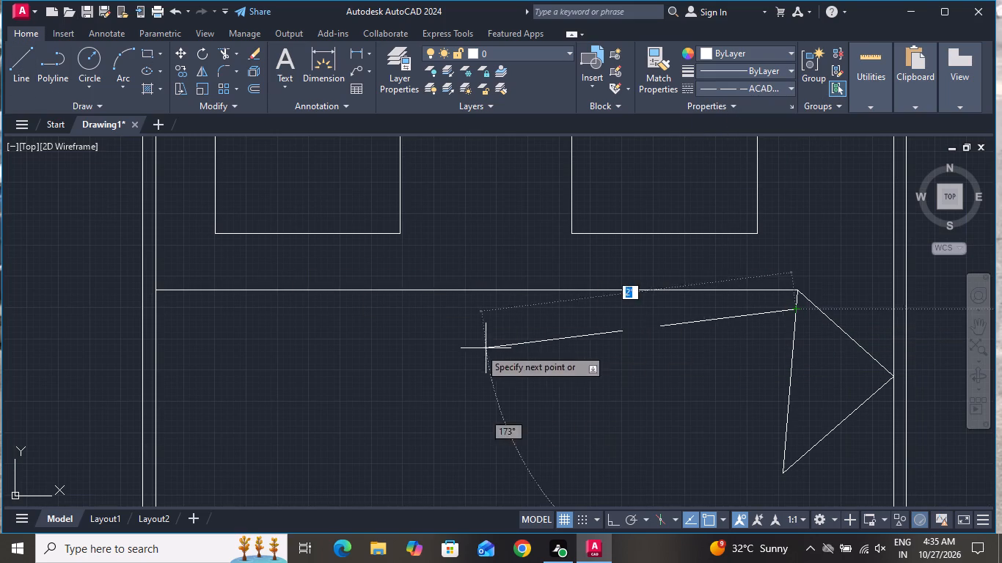
pyautogui.click(614, 515)
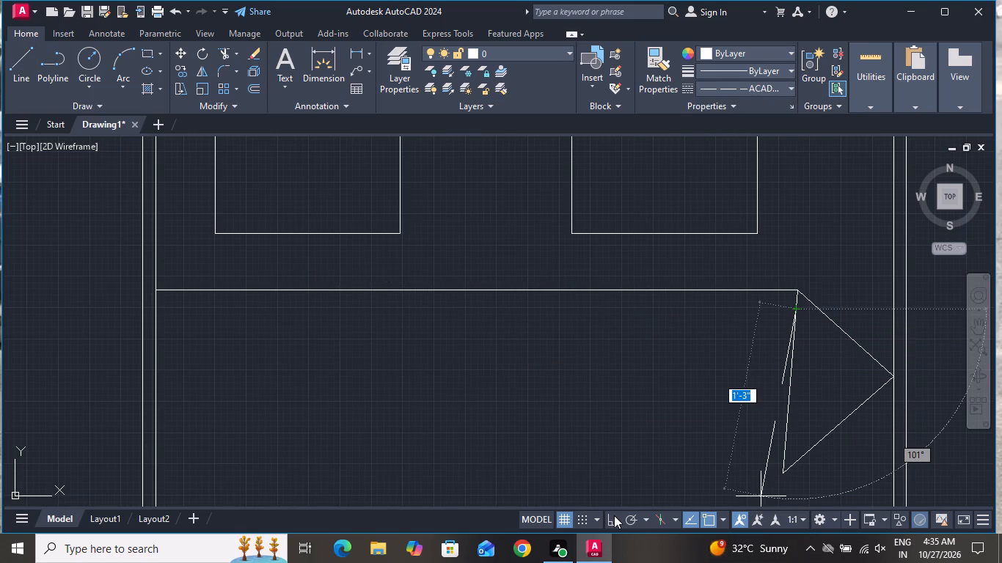
pyautogui.click(157, 306)
pyautogui.rightClick(156, 306)
pyautogui.click(172, 331)
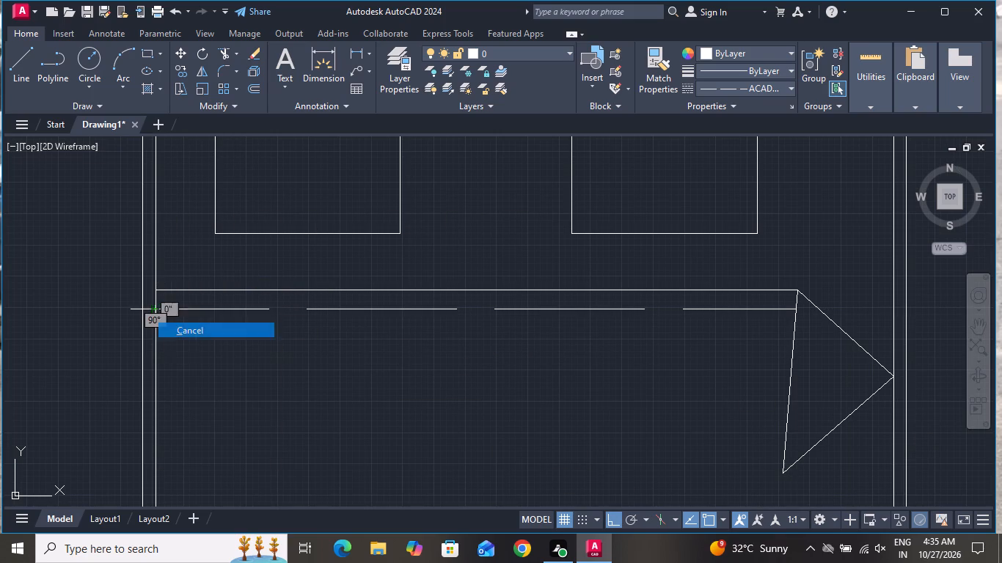
# Change the linetype of the second horizontal line to ByLayer.
pyautogui.click(281, 303)
pyautogui.click(228, 334)
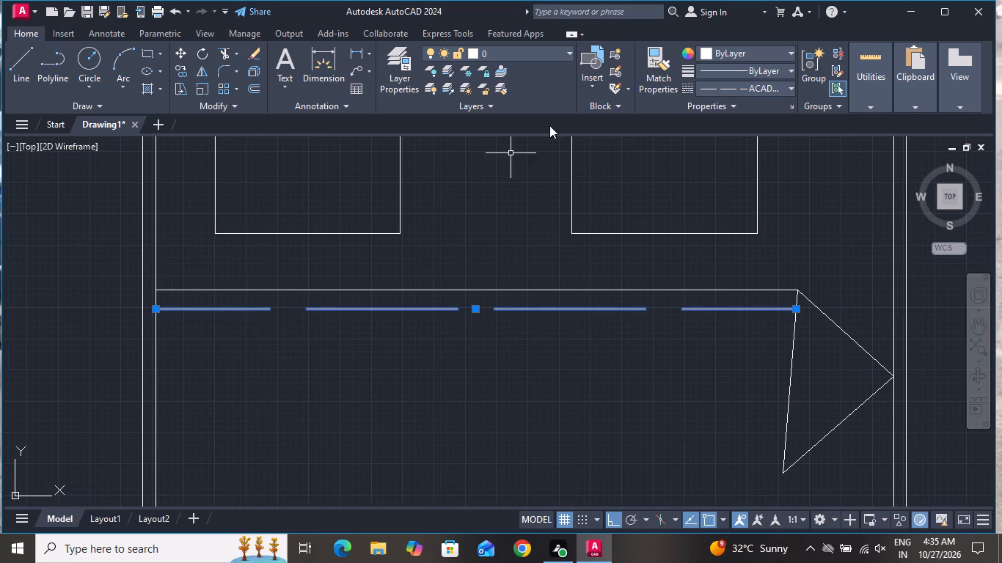
pyautogui.click(770, 53)
pyautogui.click(757, 54)
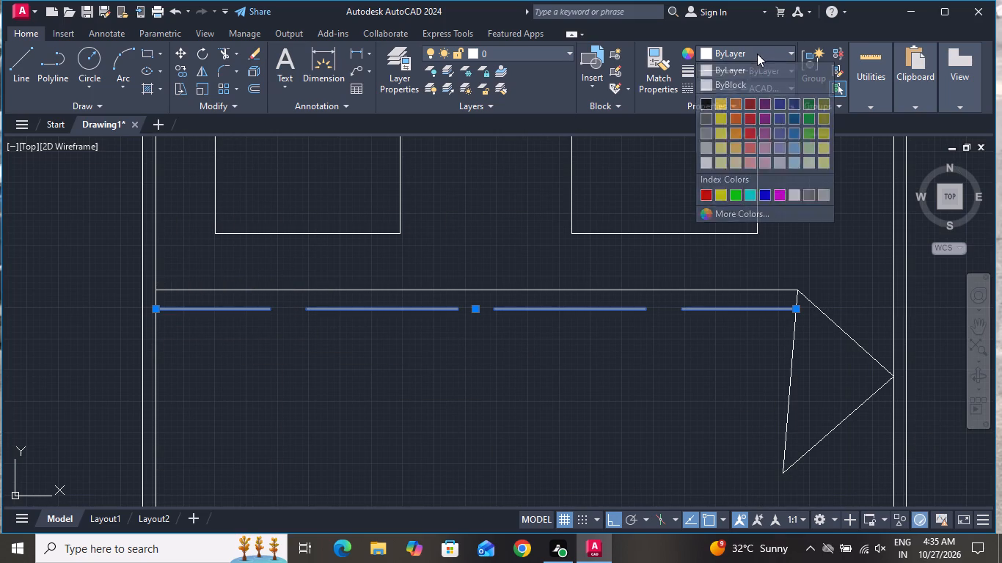
pyautogui.click(746, 87)
pyautogui.click(710, 99)
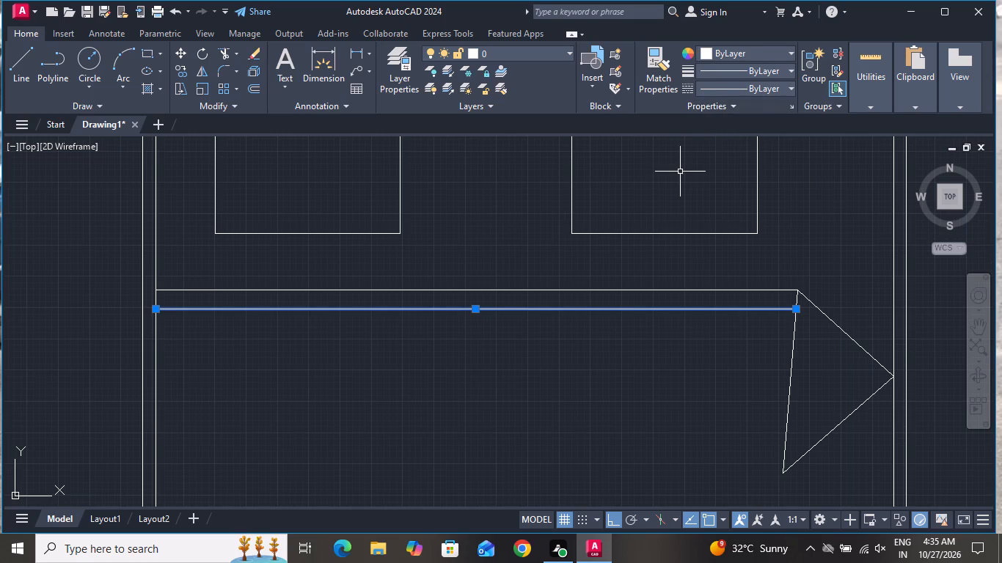
# Draw a bedside table as a square of about 8" just right of the bed, near the bedroom's top wall.
pyautogui.press('Escape')
pyautogui.scroll(-2, 650, 230)
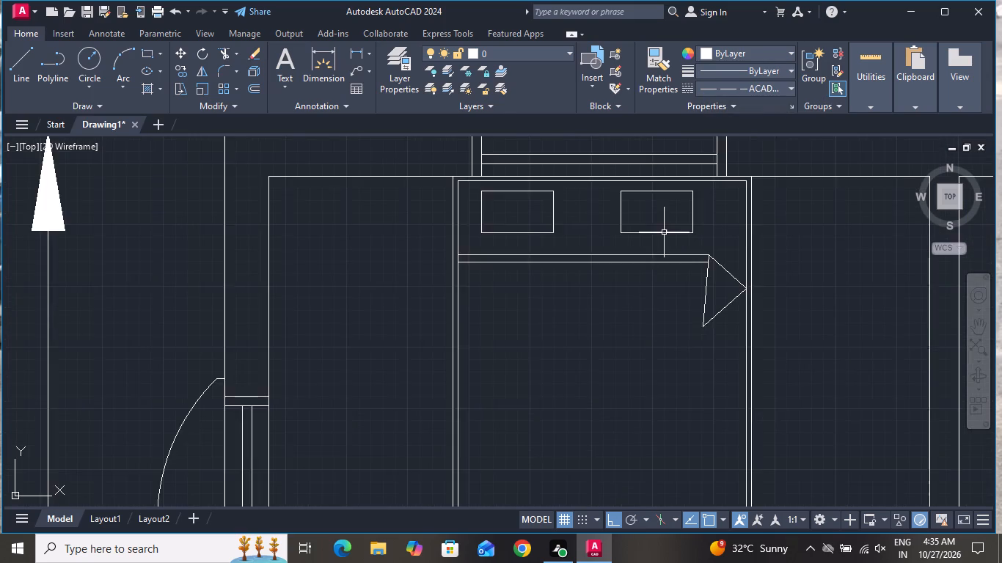
pyautogui.scroll(-1, 664, 232)
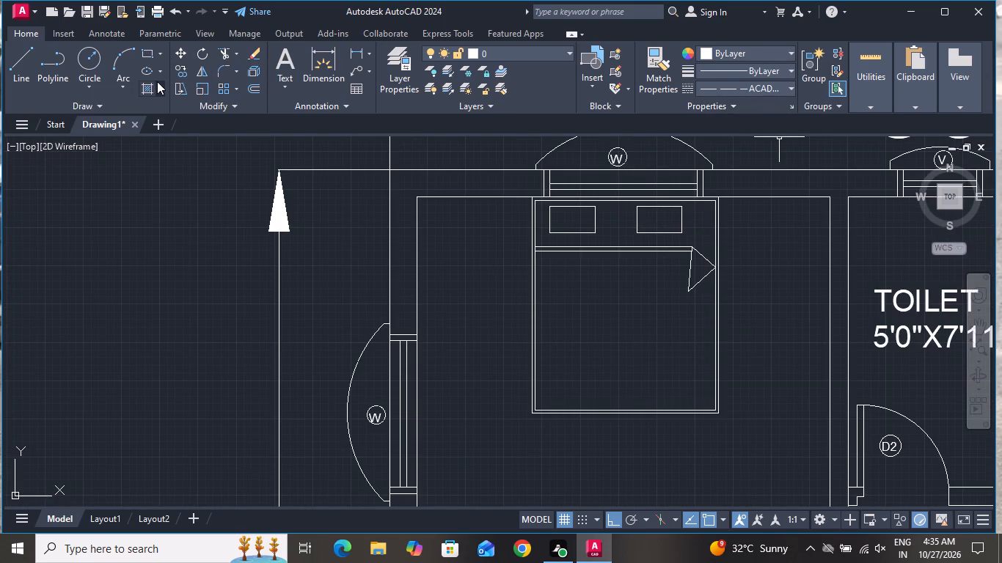
pyautogui.click(148, 56)
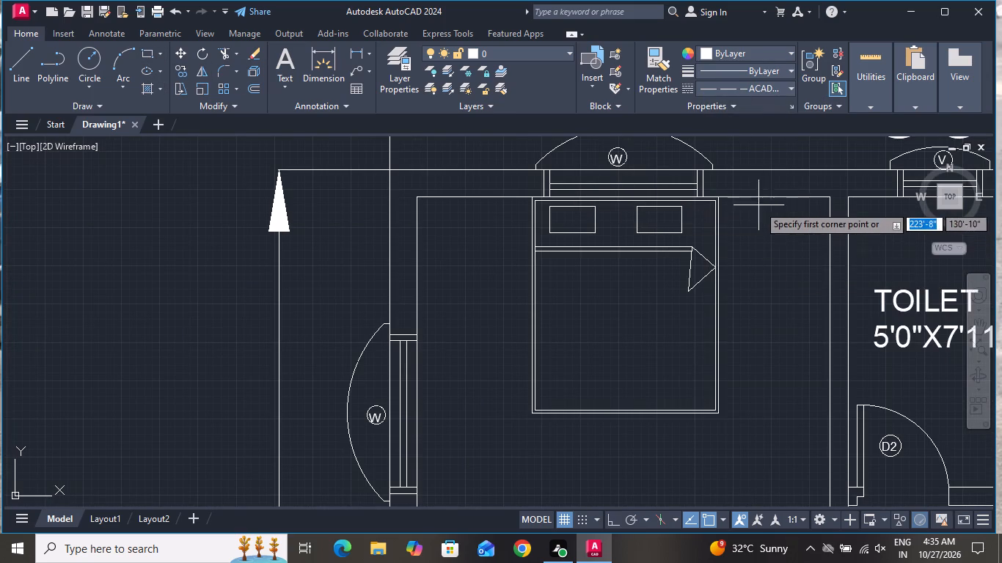
pyautogui.scroll(2, 754, 204)
pyautogui.click(692, 205)
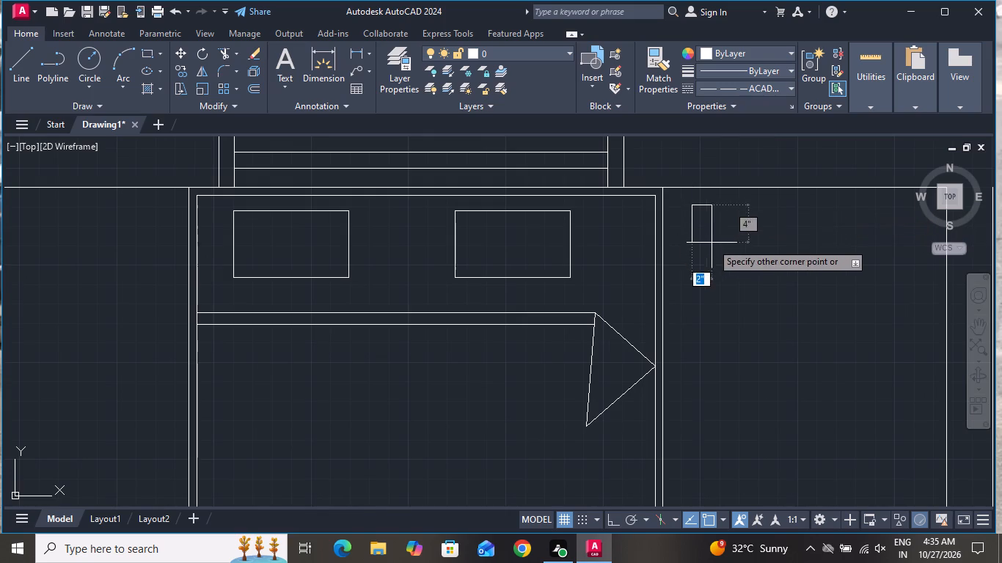
pyautogui.click(756, 269)
# Offset the bedside square 1" inward.
pyautogui.press('l')
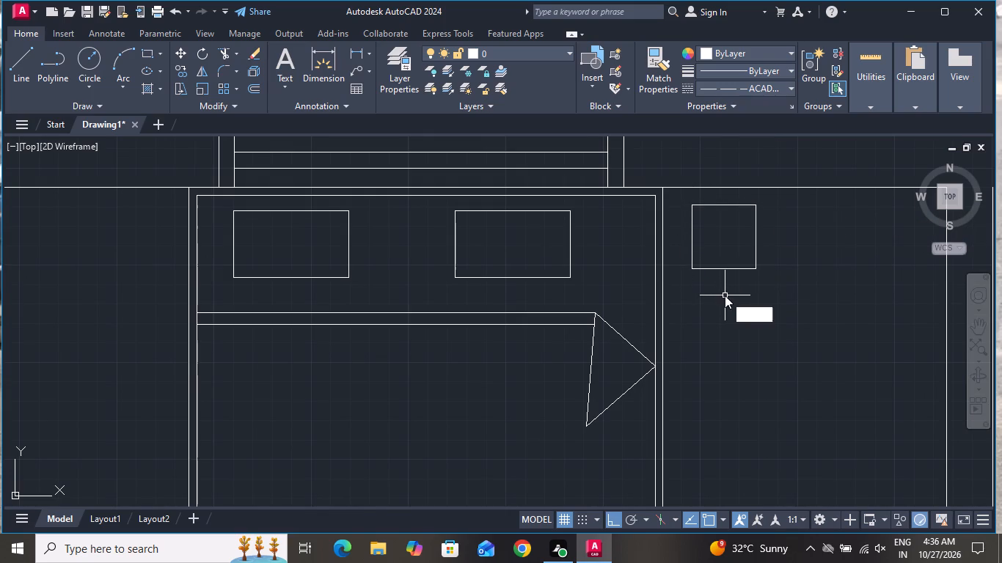
pyautogui.press('Delete')
pyautogui.press('BackSpace')
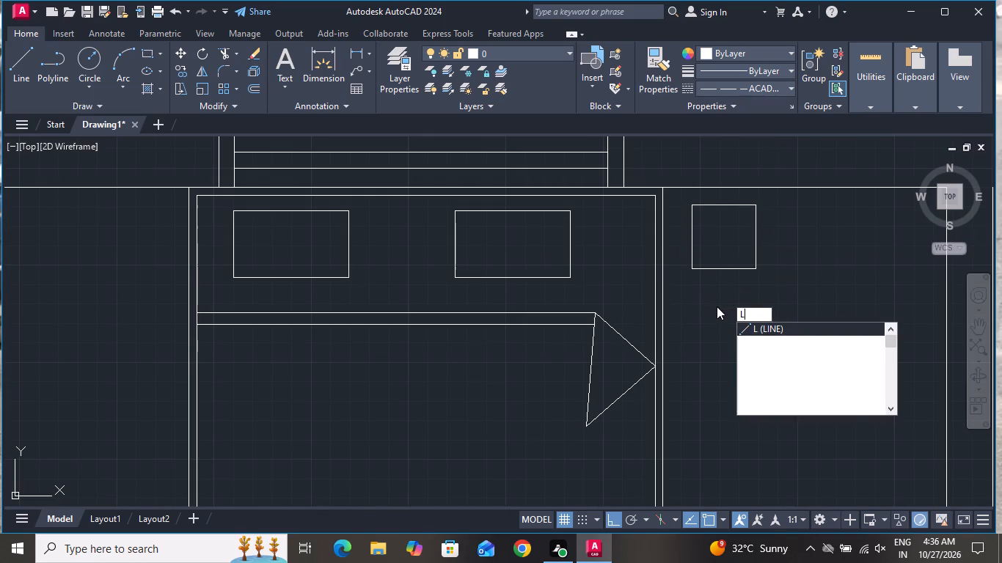
pyautogui.write('O')
pyautogui.press('space')
pyautogui.press('1')
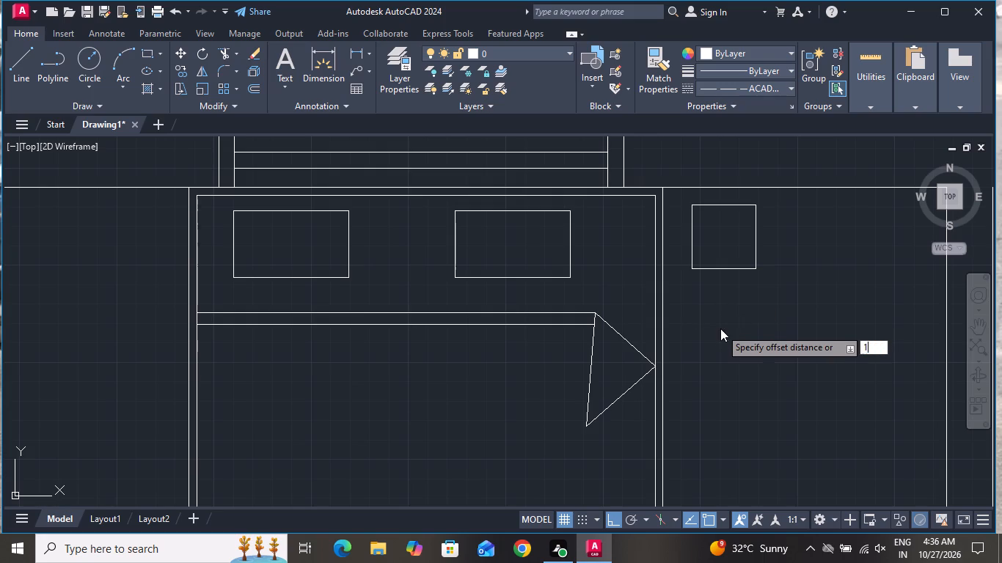
pyautogui.hotkey('shift', '"')
pyautogui.press('Return')
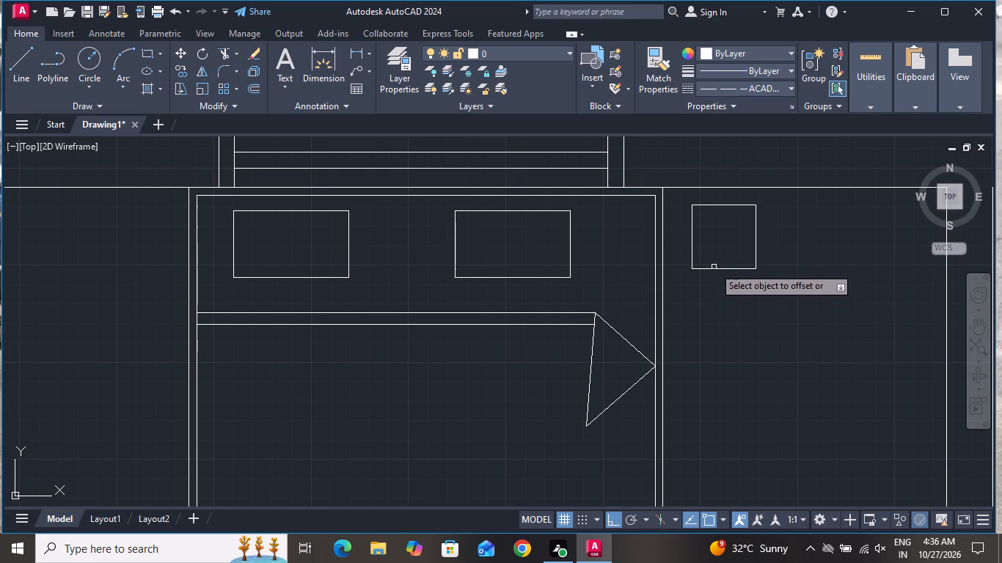
pyautogui.click(714, 267)
pyautogui.click(713, 238)
pyautogui.rightClick(715, 257)
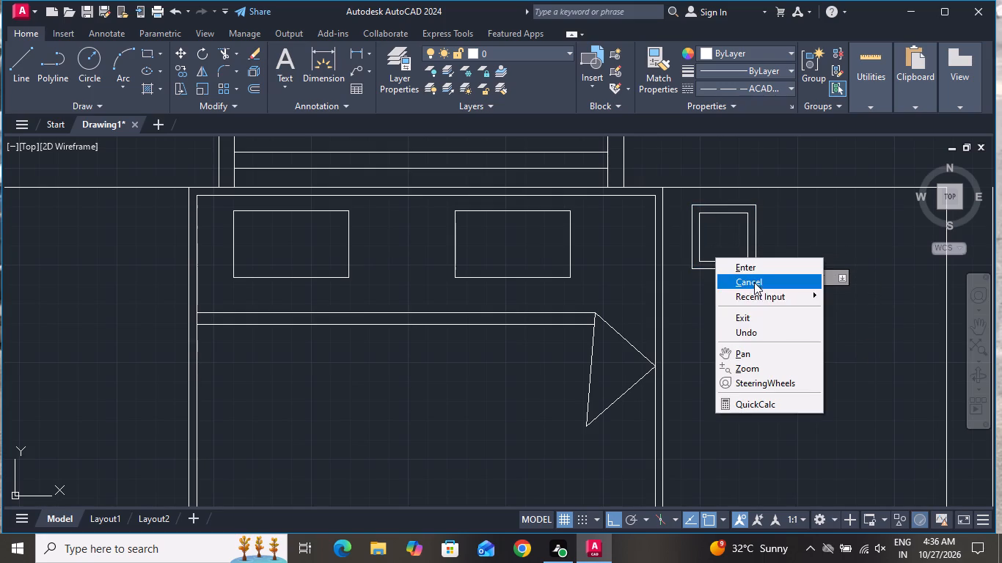
pyautogui.click(750, 276)
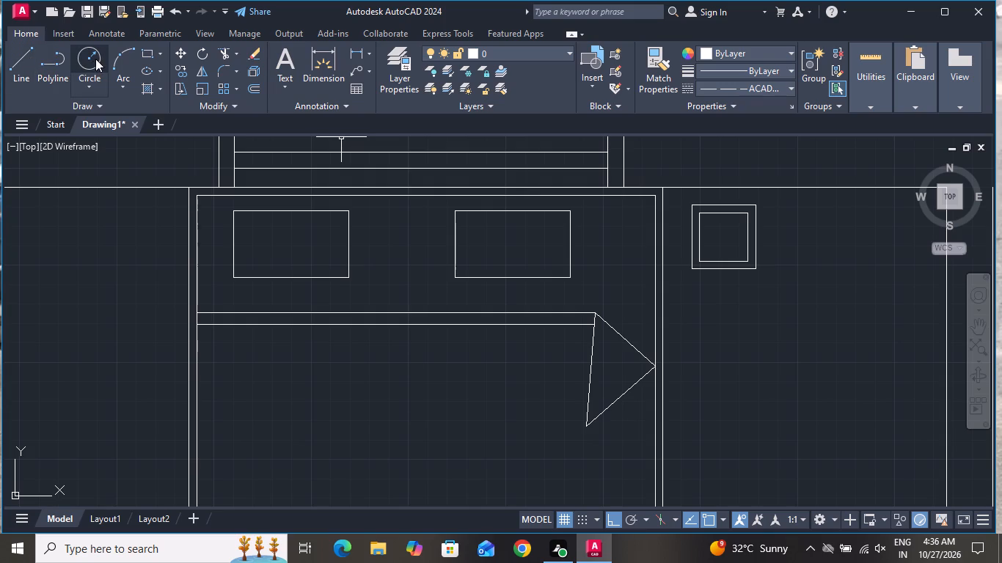
# Draw a small lamp circle centred inside the bedside table's inner square.
pyautogui.click(95, 59)
pyautogui.scroll(1, 671, 237)
pyautogui.scroll(1, 745, 243)
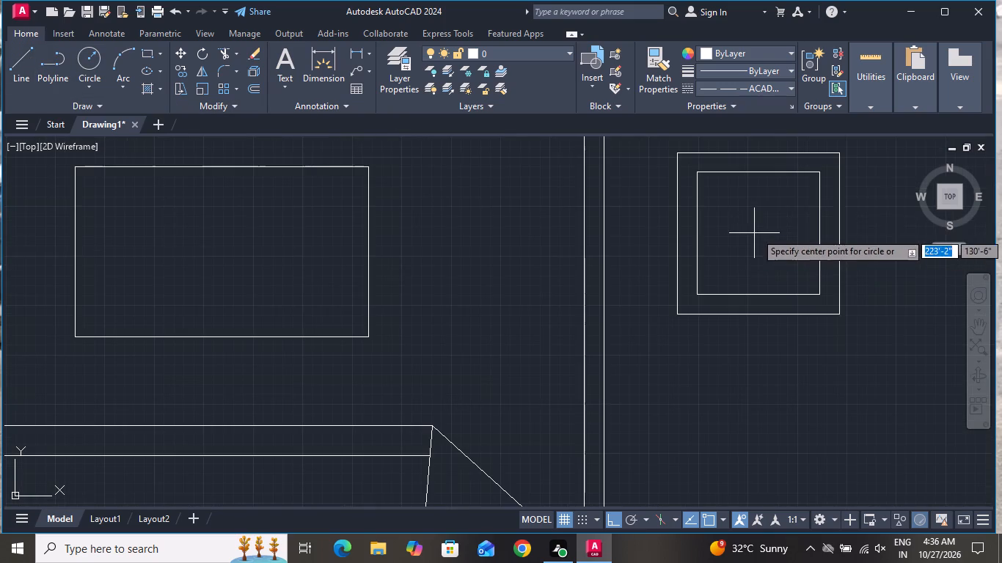
pyautogui.click(760, 235)
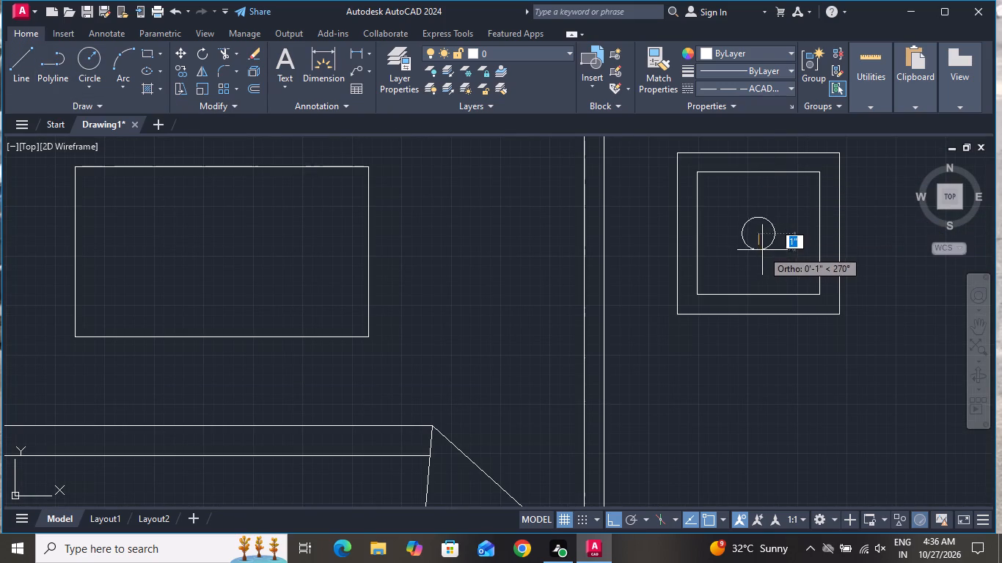
pyautogui.click(775, 265)
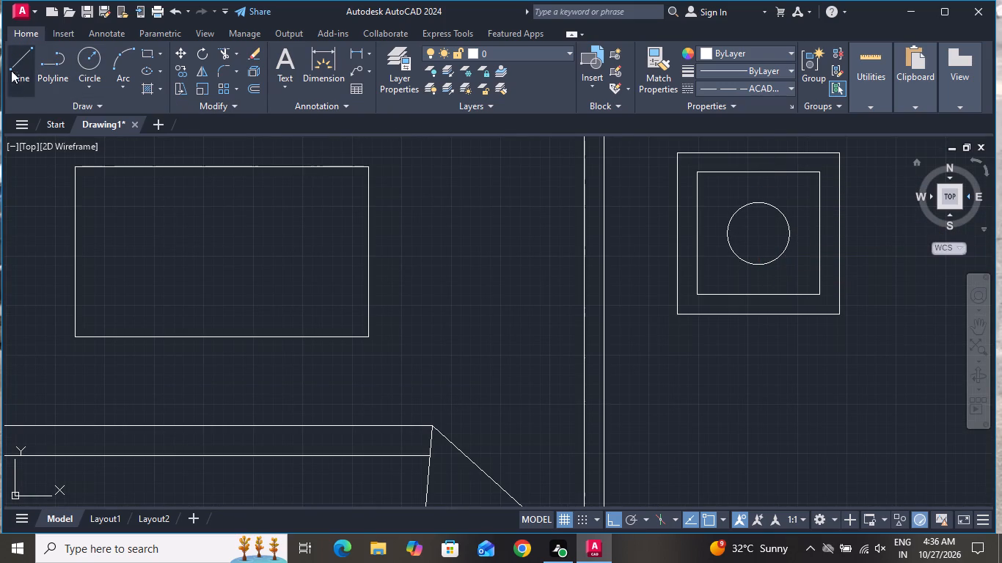
# Draw a horizontal and a vertical line crossing at the lamp circle's centre, each extending slightly beyond the circle.
pyautogui.click(8, 59)
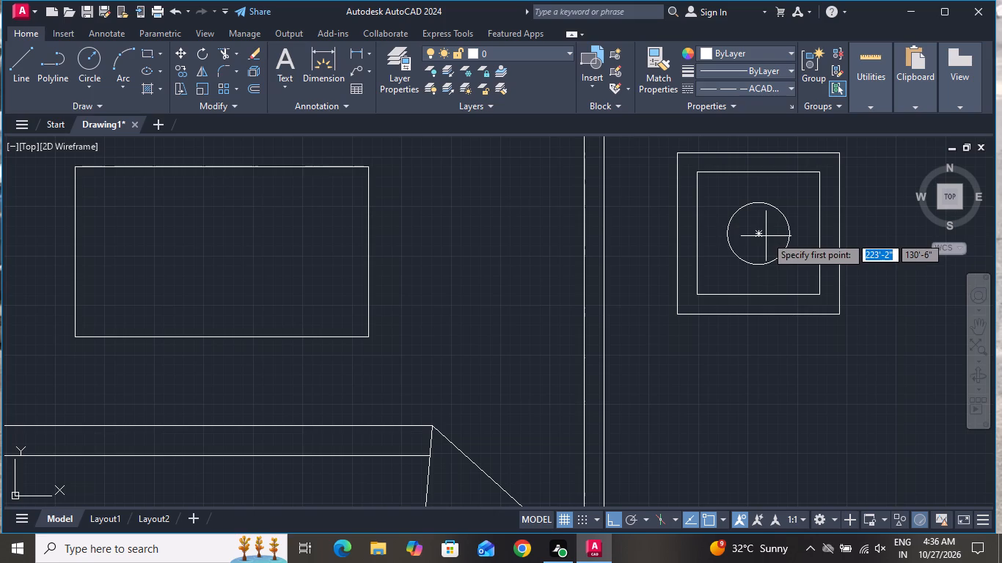
pyautogui.click(714, 232)
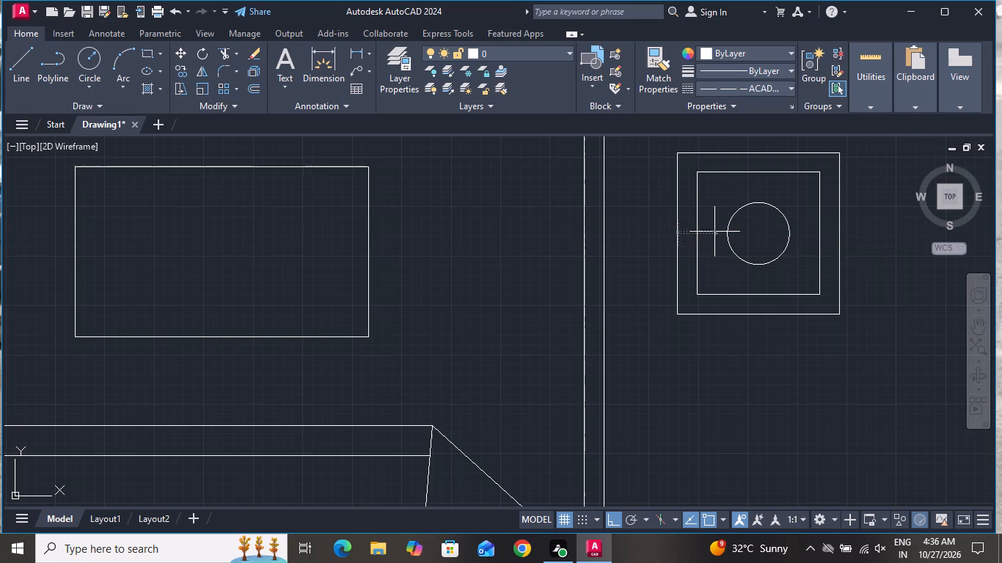
pyautogui.click(807, 231)
pyautogui.rightClick(807, 232)
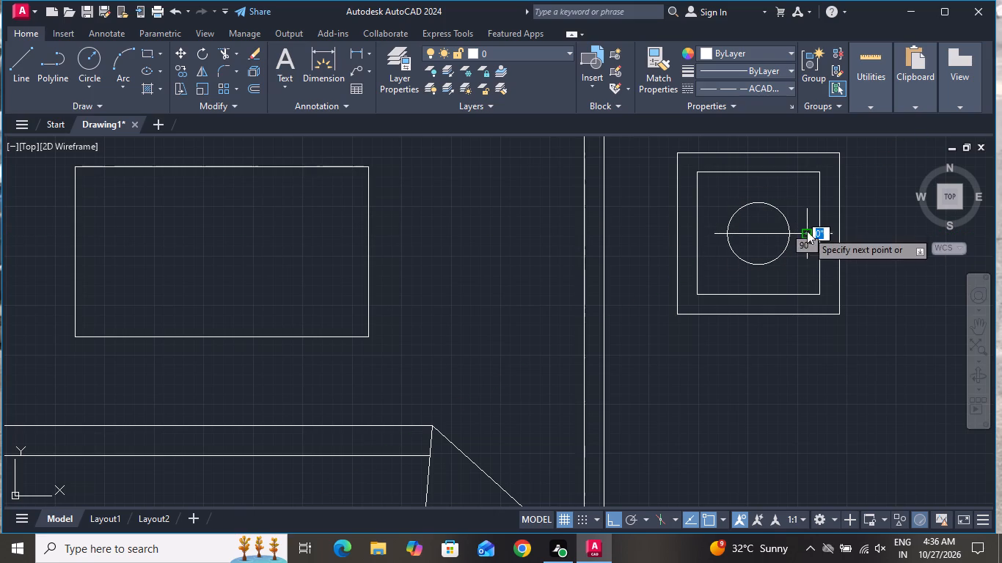
pyautogui.click(817, 251)
pyautogui.click(21, 50)
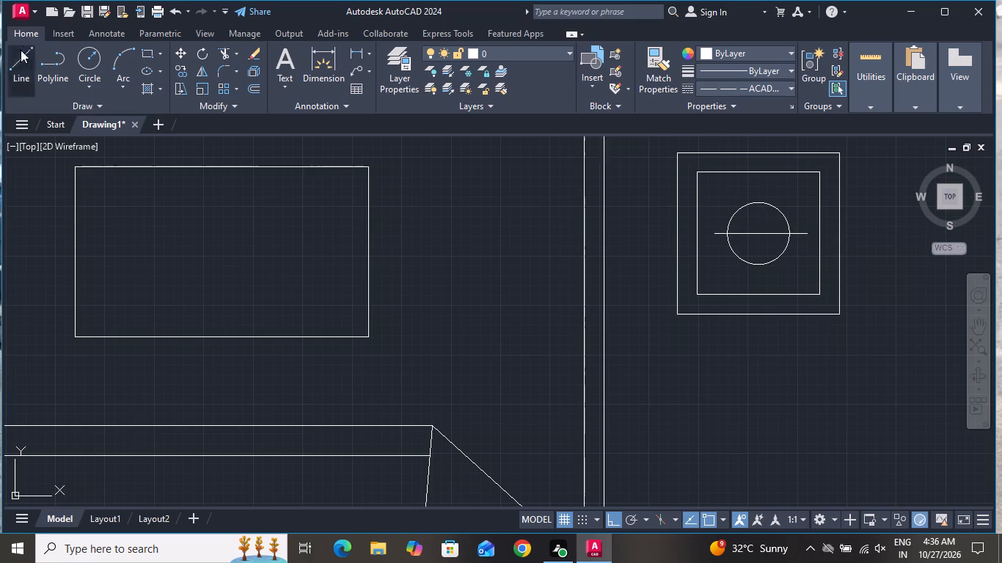
pyautogui.click(759, 185)
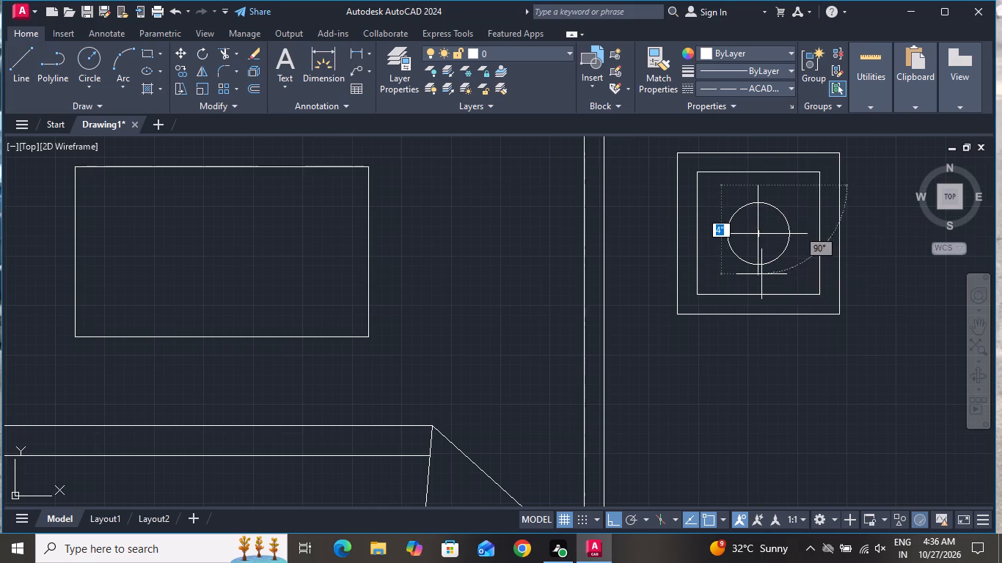
pyautogui.click(761, 284)
pyautogui.rightClick(759, 277)
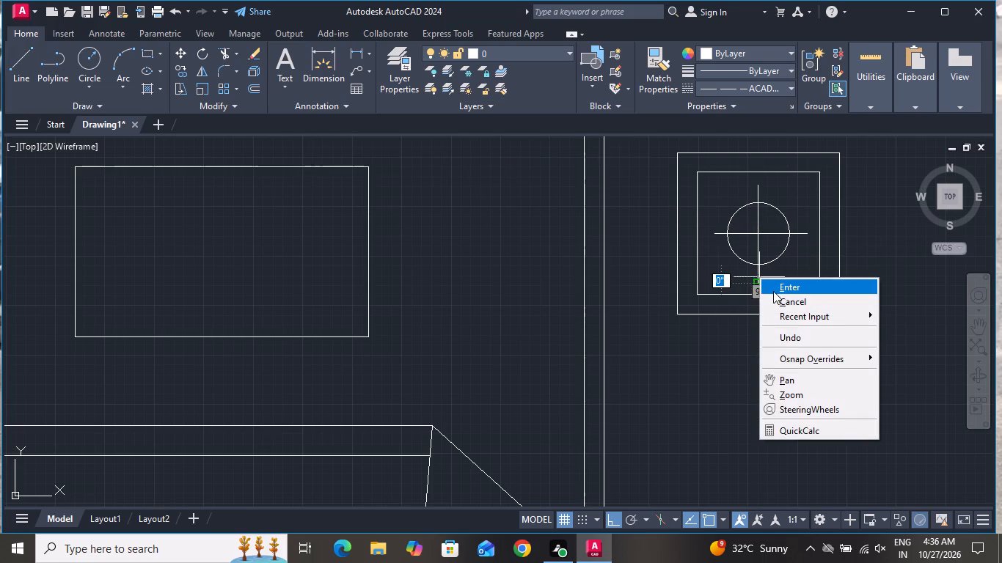
pyautogui.click(773, 291)
# Copy the complete bedside table with its lamp symbol about 6'-4" horizontally to the bed's left side.
pyautogui.scroll(-1, 759, 273)
pyautogui.click(847, 188)
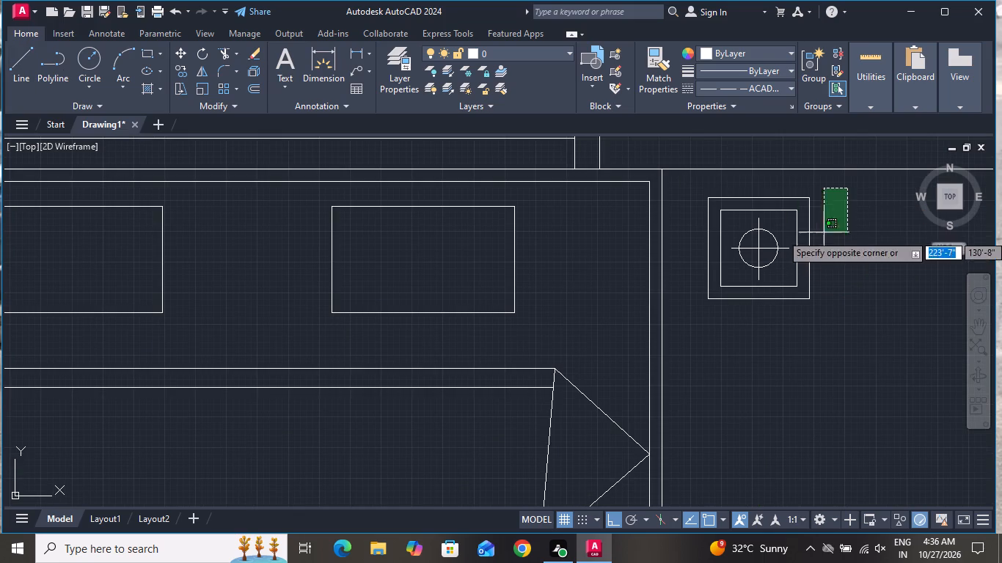
pyautogui.click(695, 319)
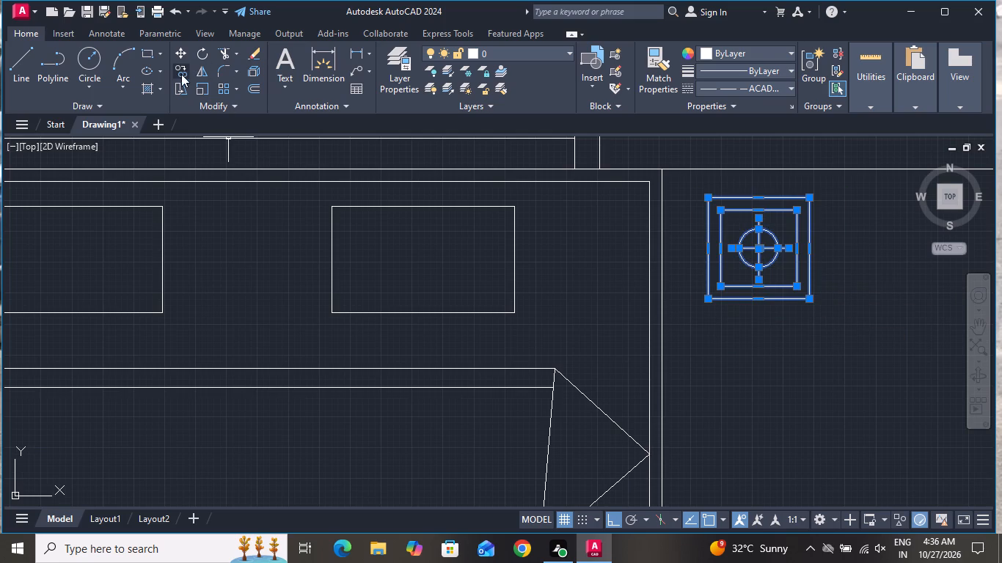
pyautogui.click(182, 74)
pyautogui.click(769, 246)
pyautogui.scroll(-2, 677, 227)
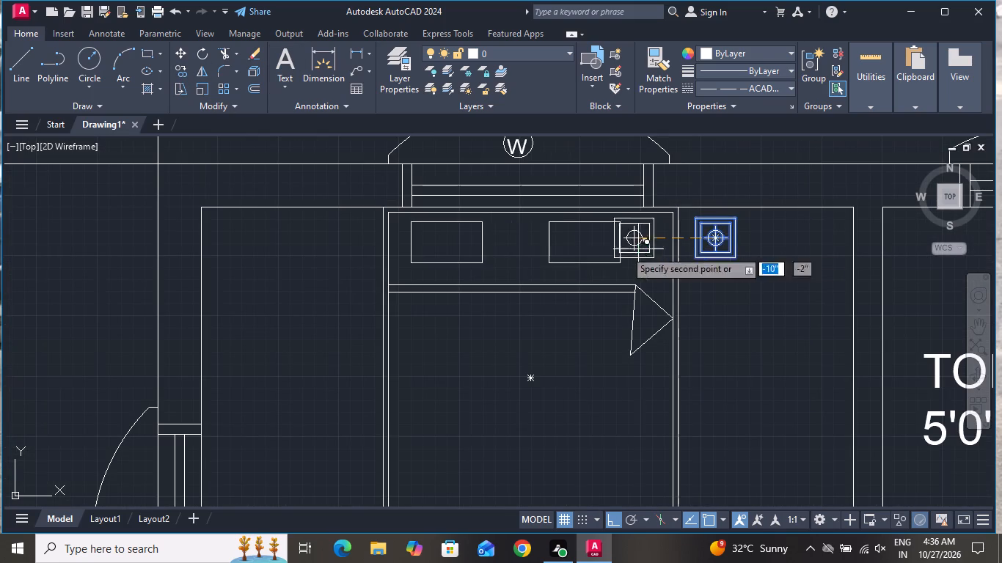
pyautogui.scroll(1, 331, 244)
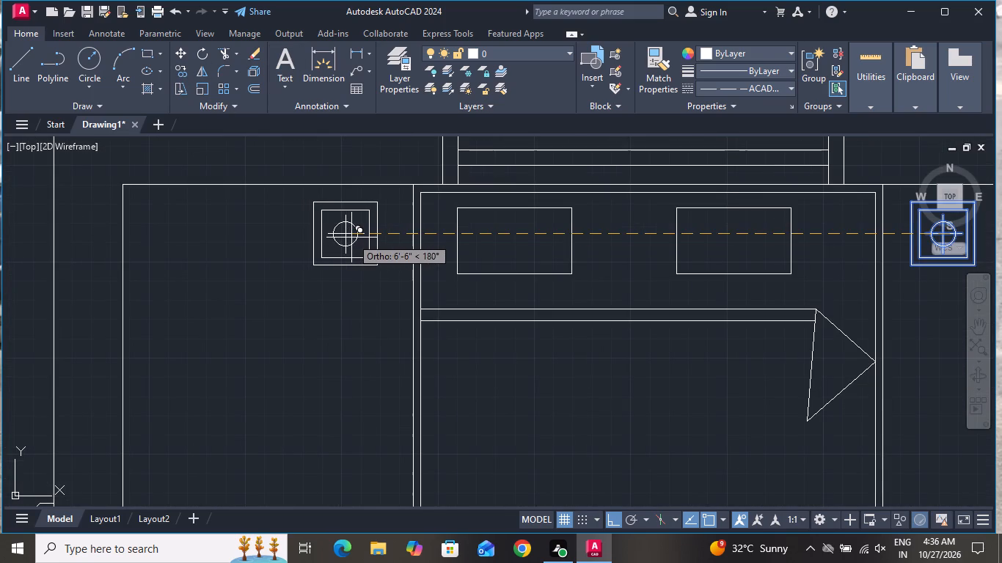
pyautogui.click(365, 239)
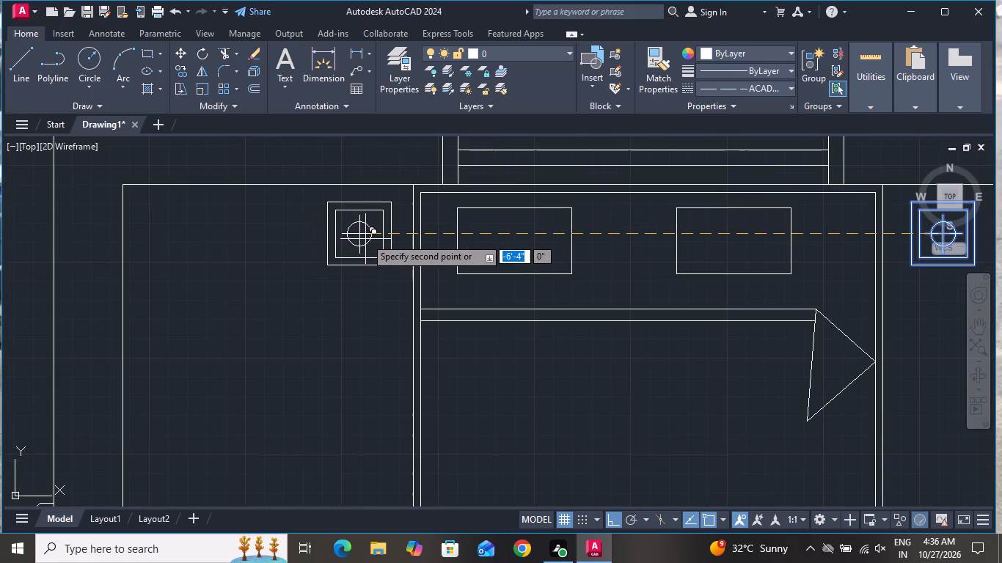
pyautogui.rightClick(365, 238)
pyautogui.click(391, 263)
# Draw an outline in the left bedroom from the top wall down past the bed's foot, then about 1'-3" across to the toilet-side wall.
pyautogui.scroll(-1, 392, 263)
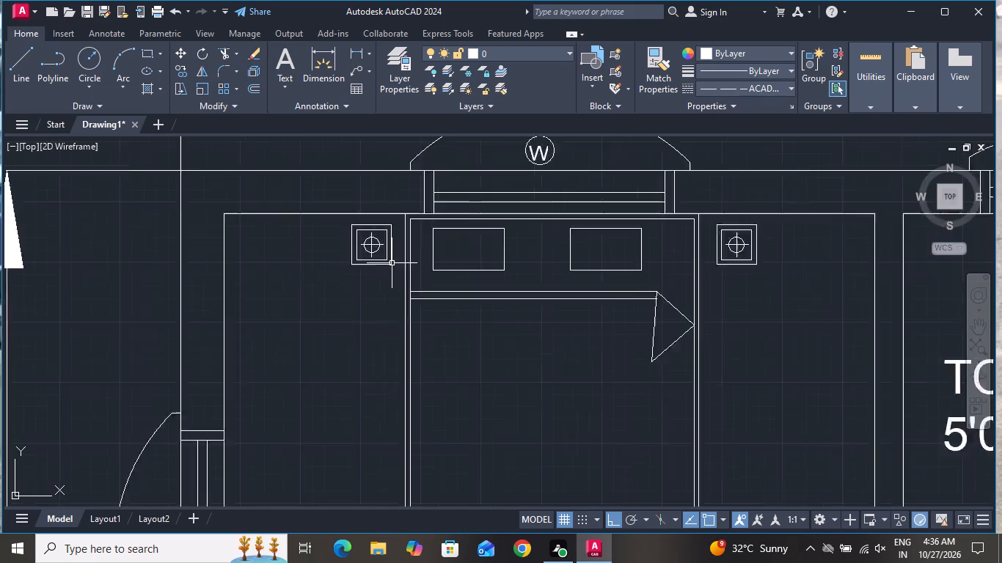
pyautogui.scroll(-1, 392, 263)
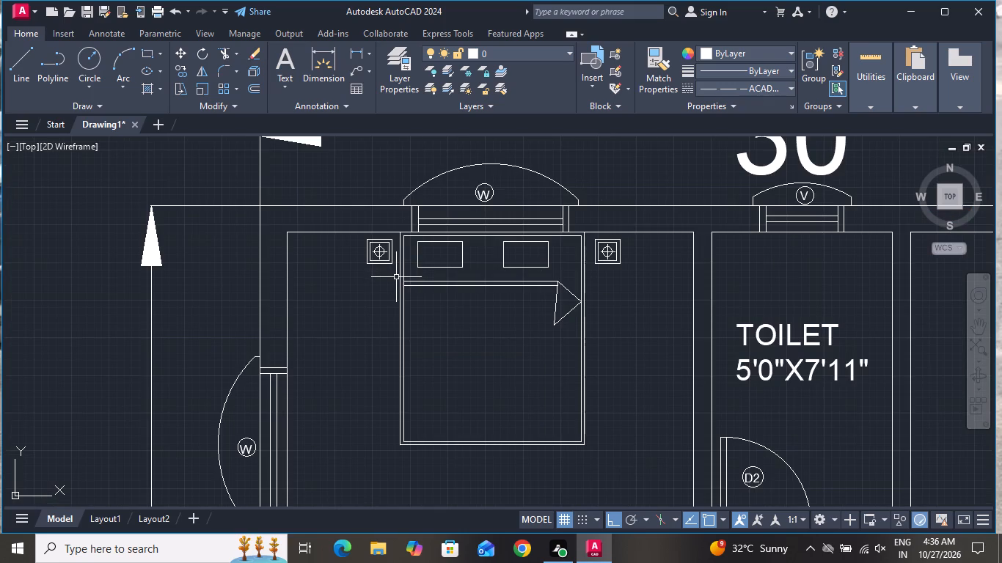
pyautogui.scroll(-1, 411, 281)
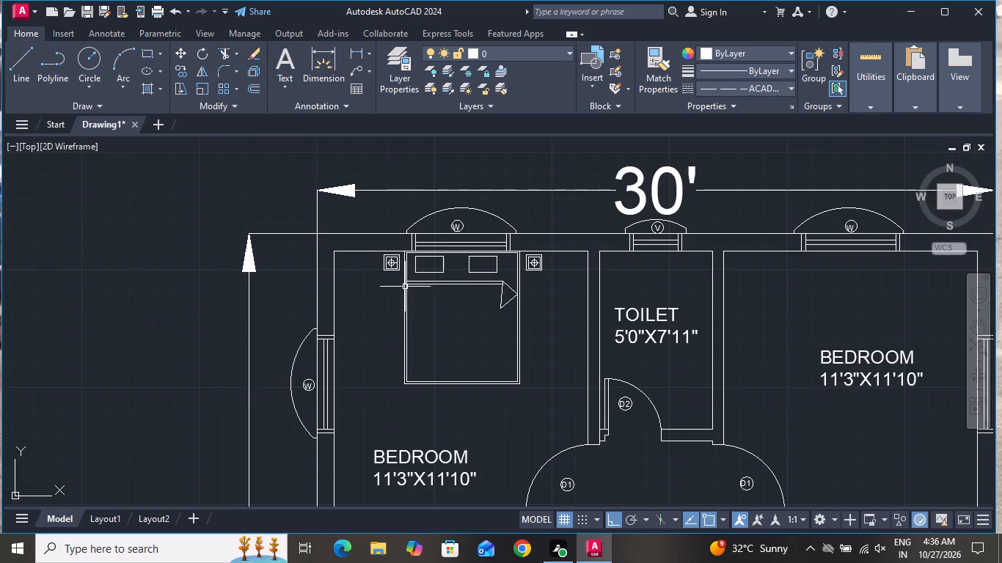
pyautogui.scroll(-1, 403, 290)
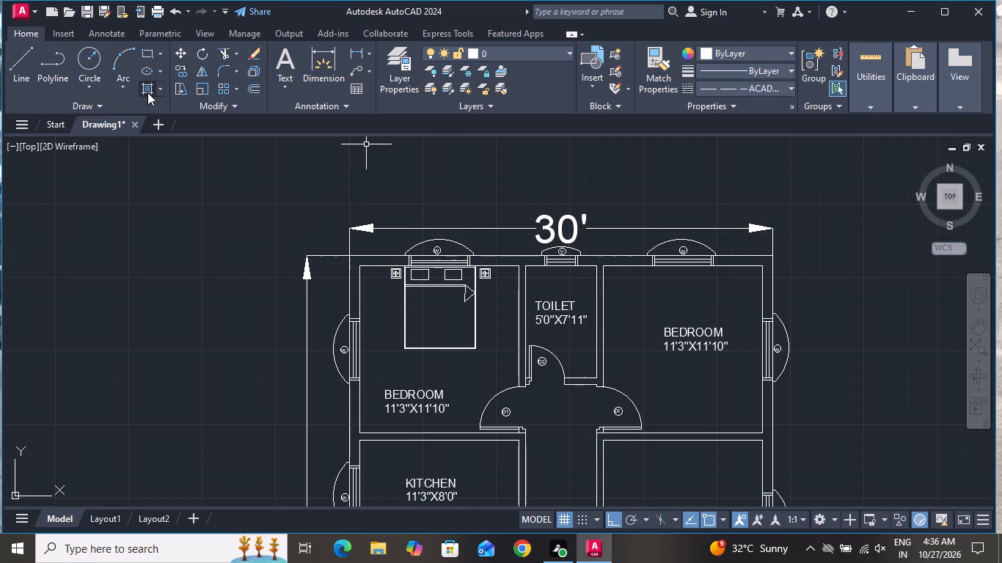
pyautogui.click(23, 56)
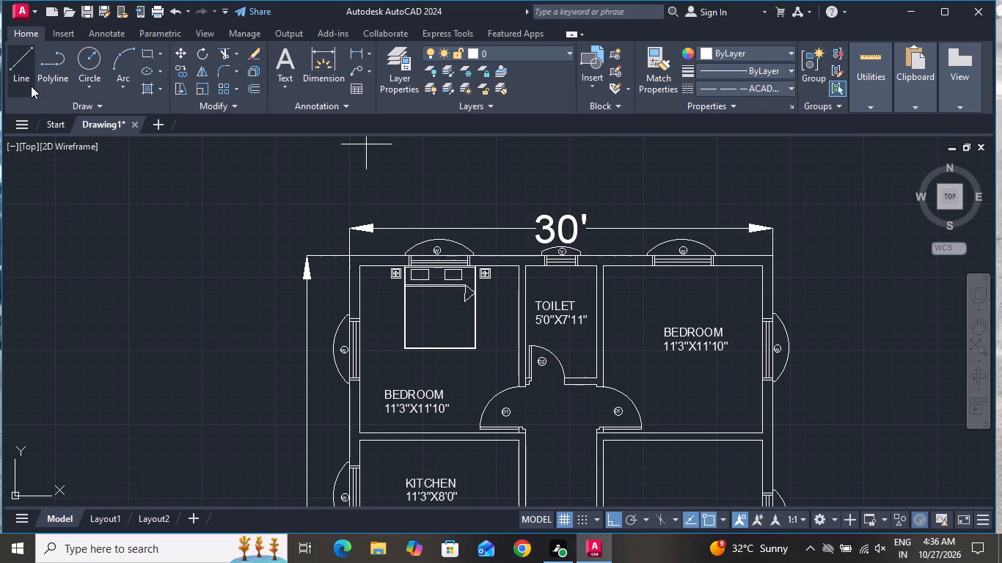
pyautogui.scroll(1, 513, 291)
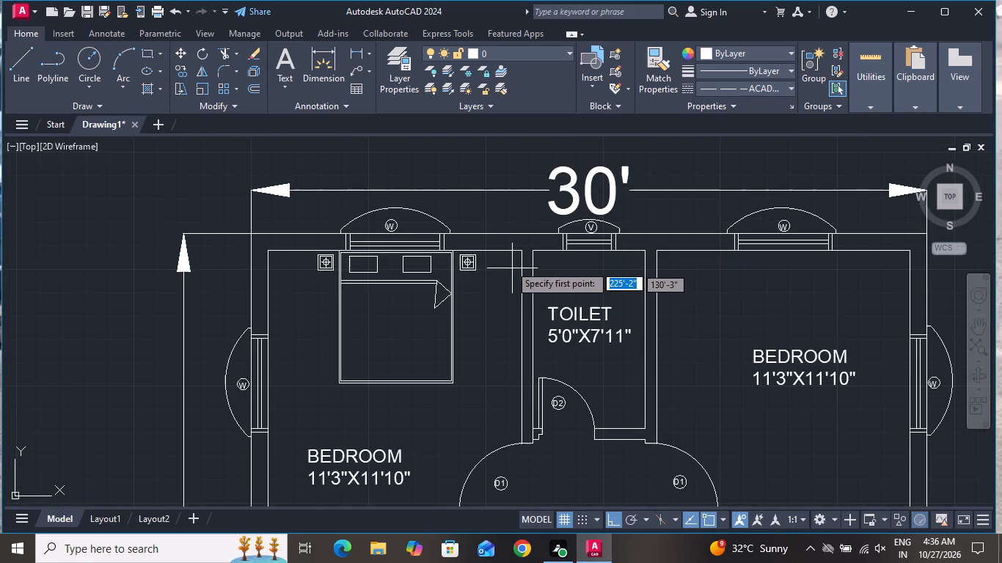
pyautogui.click(494, 249)
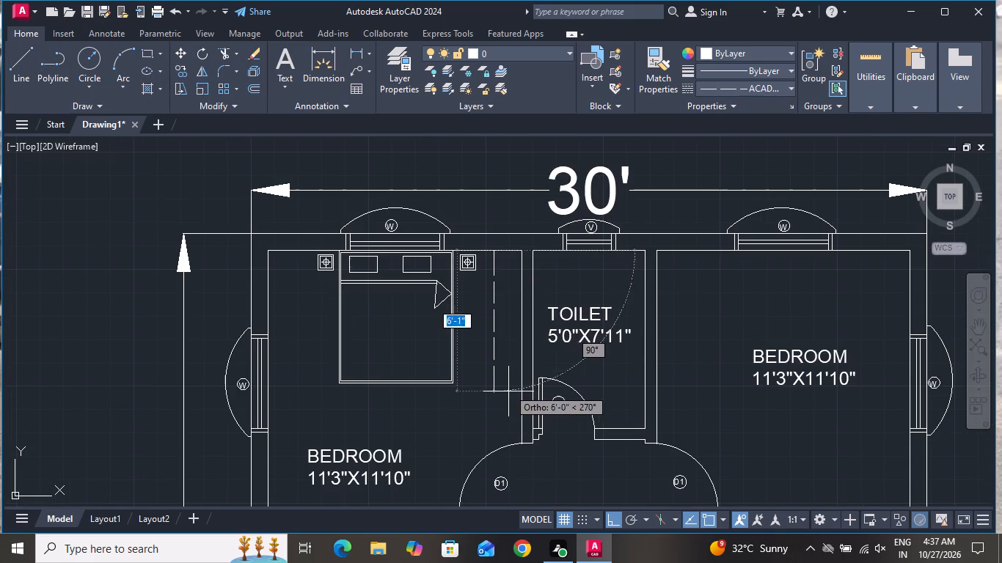
pyautogui.click(502, 408)
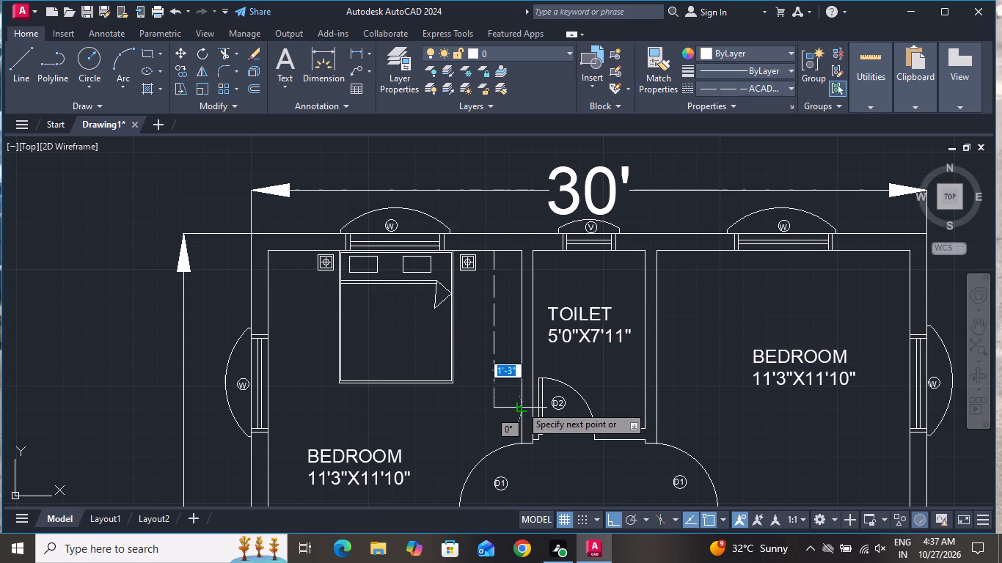
pyautogui.click(524, 408)
pyautogui.rightClick(521, 402)
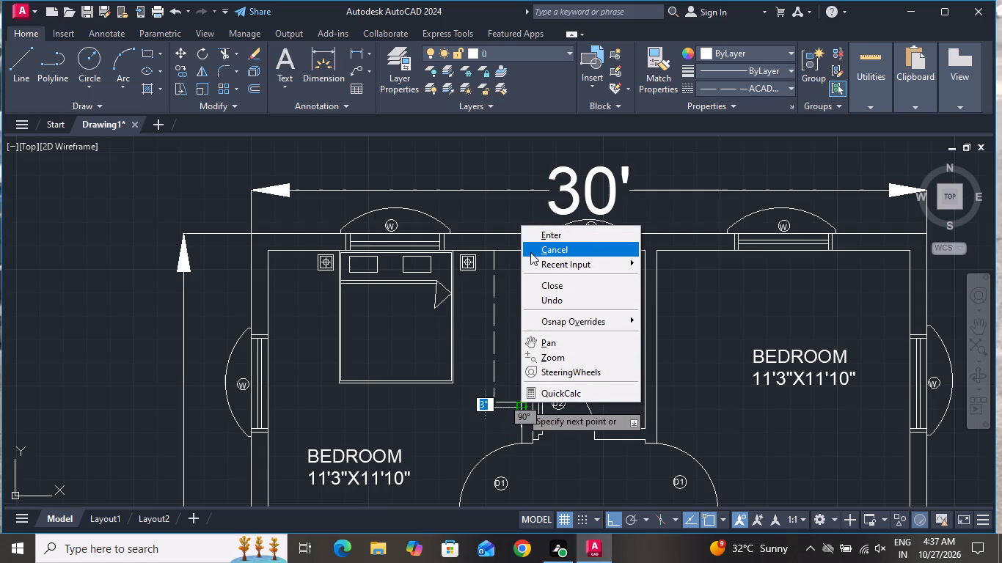
pyautogui.click(530, 250)
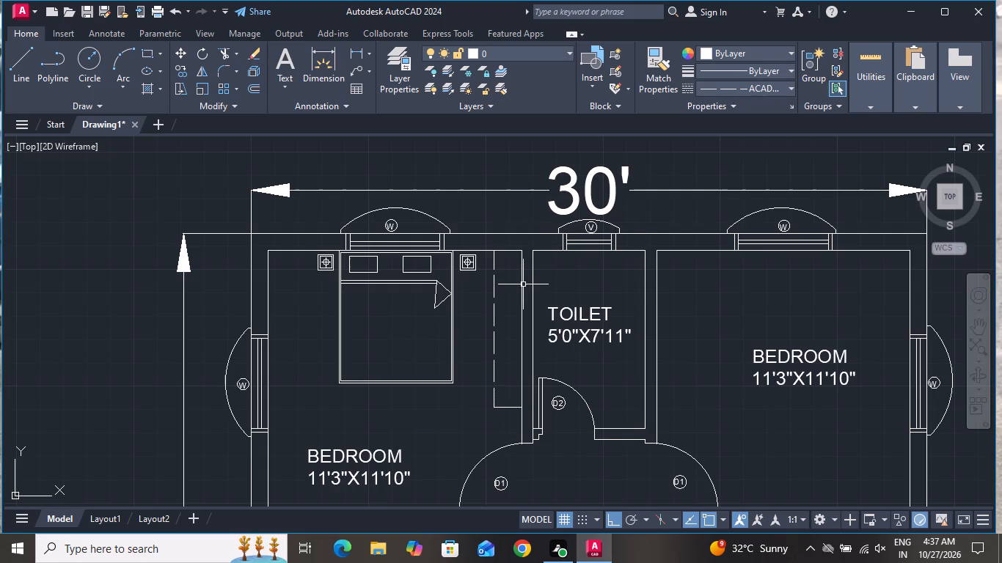
# Set the linetype of the storage unit's dashed long front line to ByLayer.
pyautogui.click(504, 300)
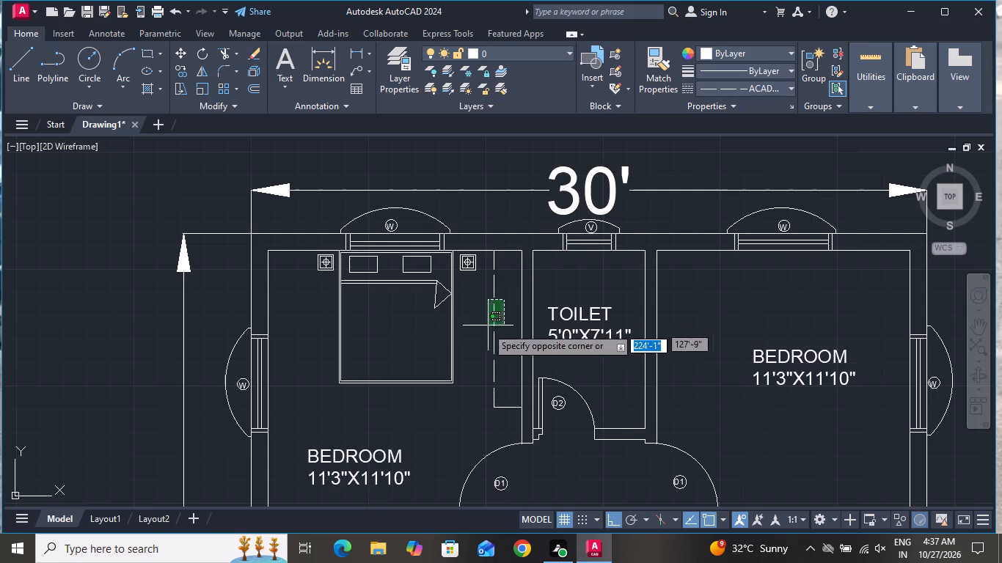
pyautogui.click(484, 331)
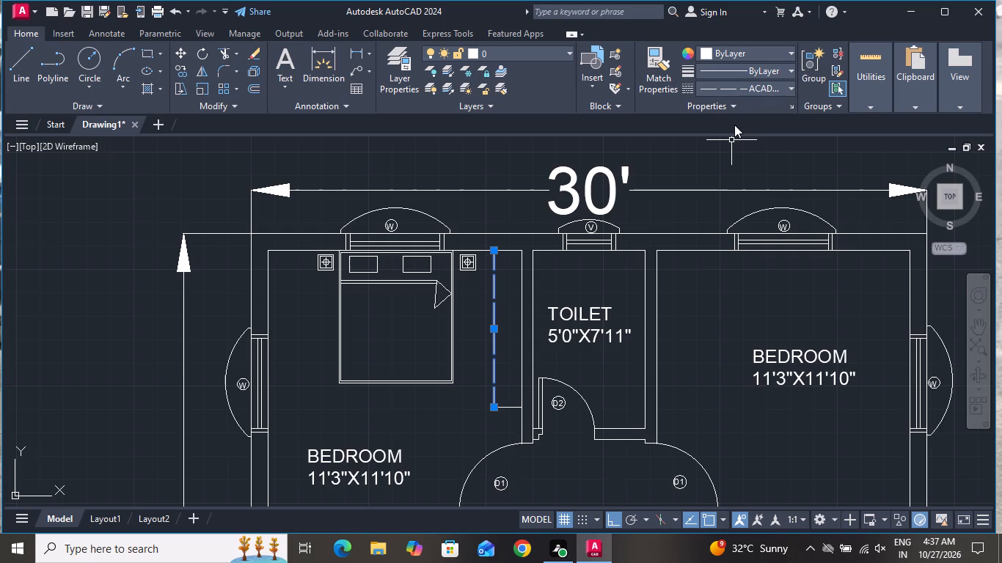
pyautogui.click(731, 84)
pyautogui.click(716, 109)
# Draw a vertical rail line down the middle of the storage unit, stopping a little short of both ends.
pyautogui.click(32, 45)
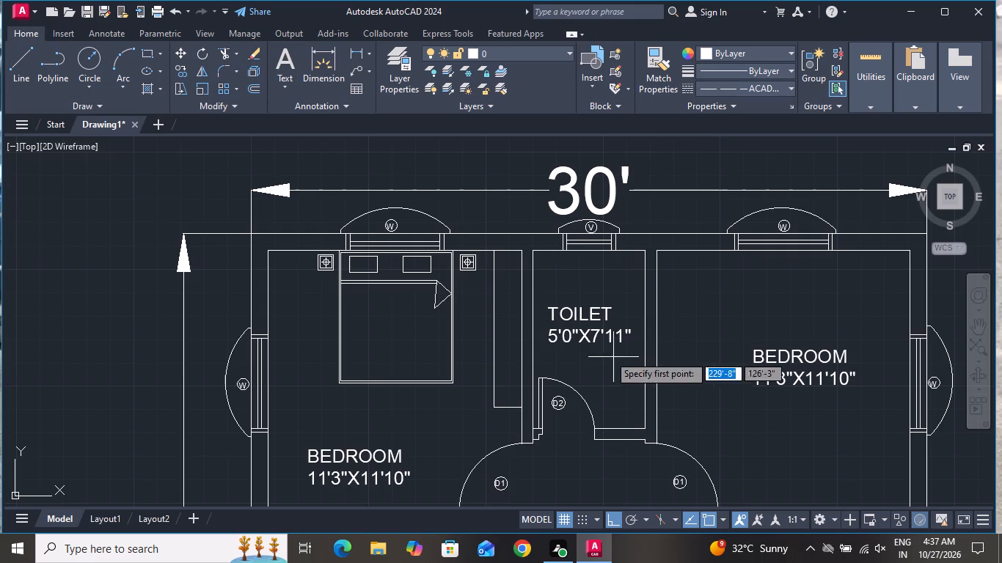
pyautogui.click(508, 262)
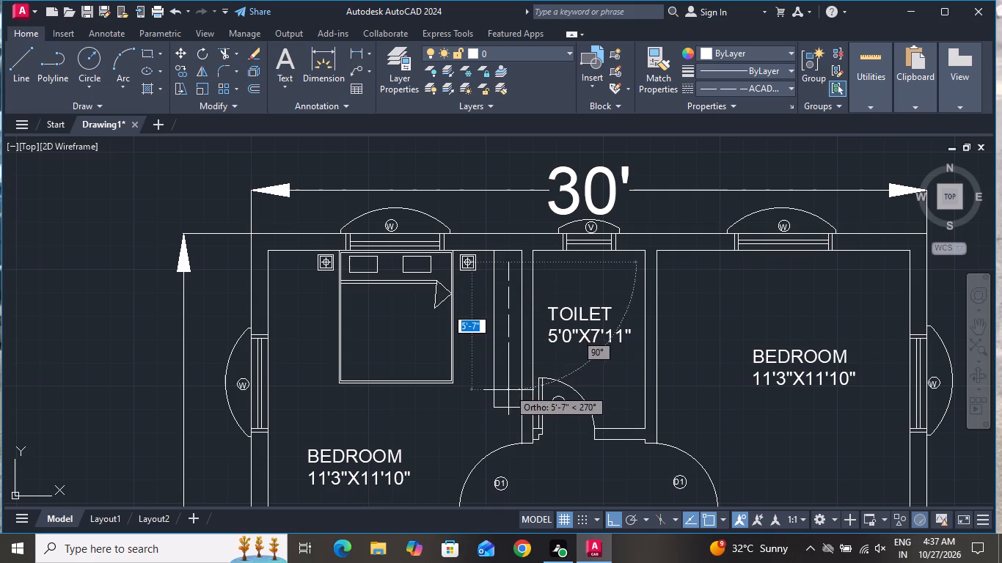
pyautogui.click(508, 395)
pyautogui.rightClick(509, 380)
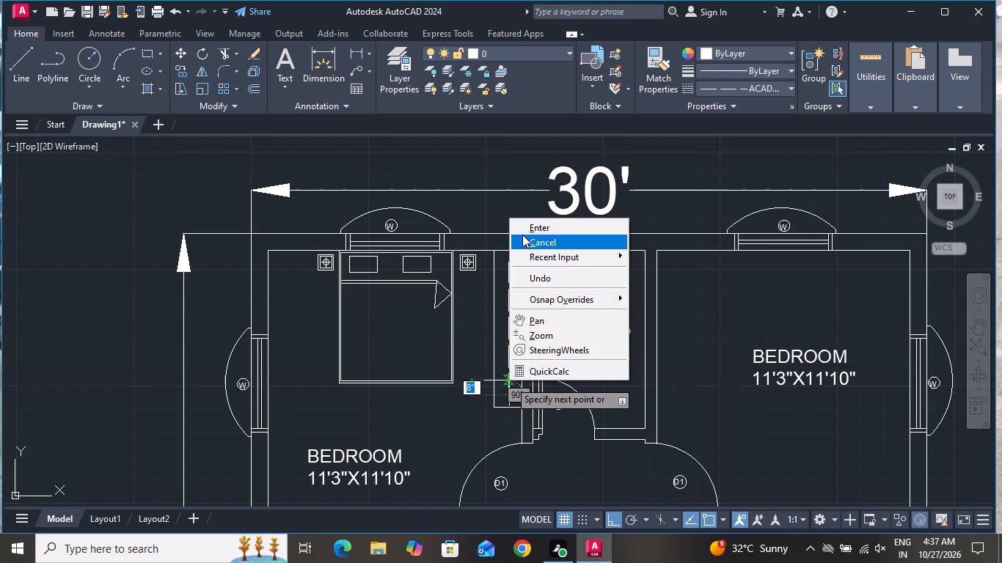
pyautogui.click(522, 235)
# Set the linetype of the storage unit's vertical rail line to ByLayer.
pyautogui.scroll(2, 508, 273)
pyautogui.click(507, 283)
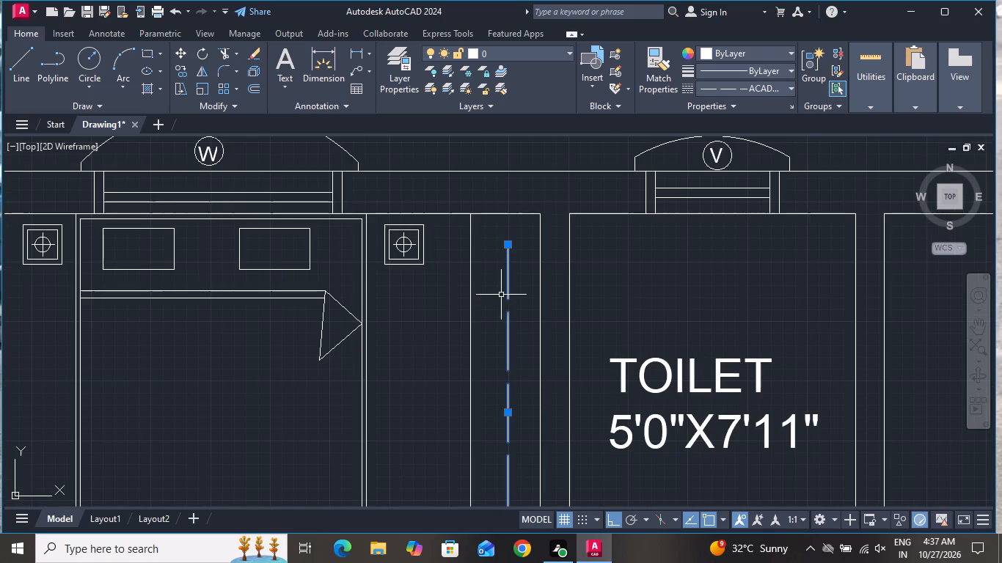
pyautogui.click(765, 86)
pyautogui.click(754, 108)
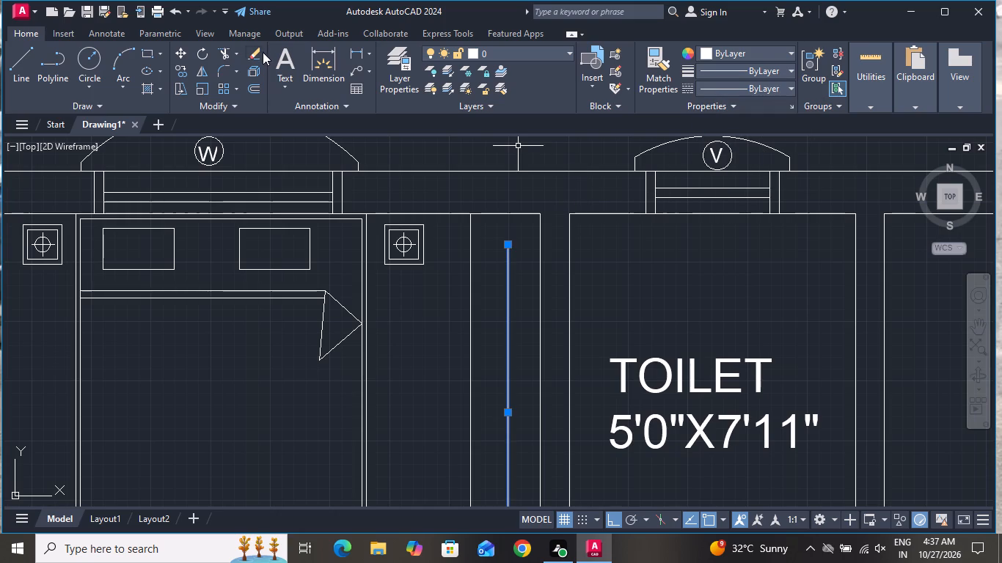
# Draw a horizontal hanger line about 8" long across the rail, just below the rail's upper end.
pyautogui.write('L')
pyautogui.press('space')
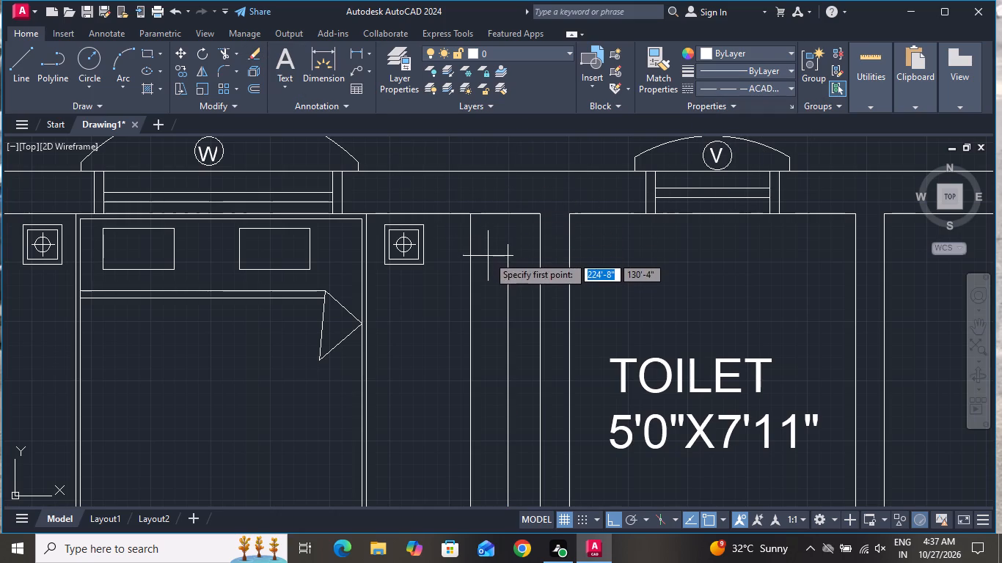
pyautogui.click(488, 262)
pyautogui.click(525, 260)
pyautogui.rightClick(525, 260)
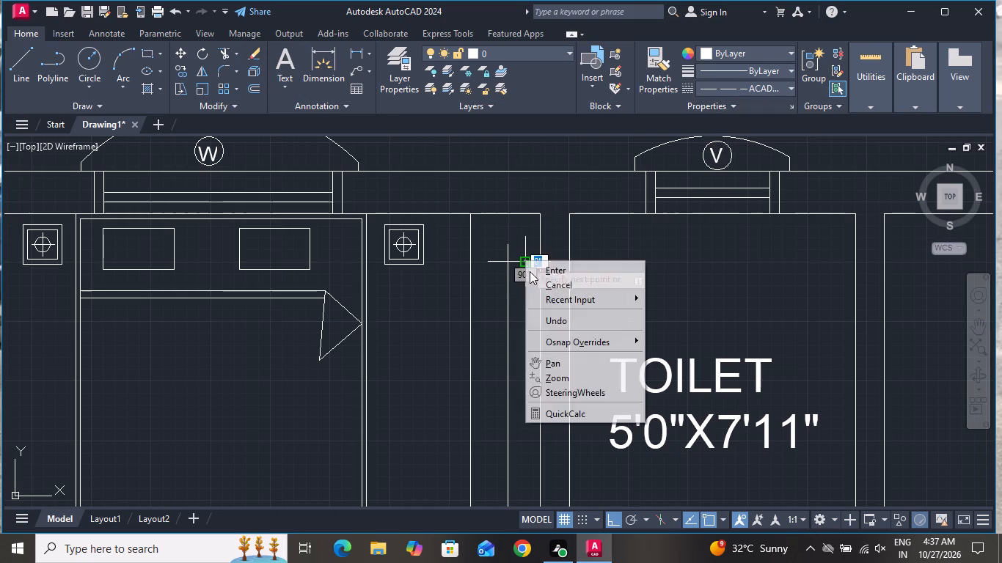
pyautogui.click(537, 285)
# Offset the hanger line downward by 2", repeating from each new line to add six evenly spaced copies along the rail.
pyautogui.press('o')
pyautogui.press('space')
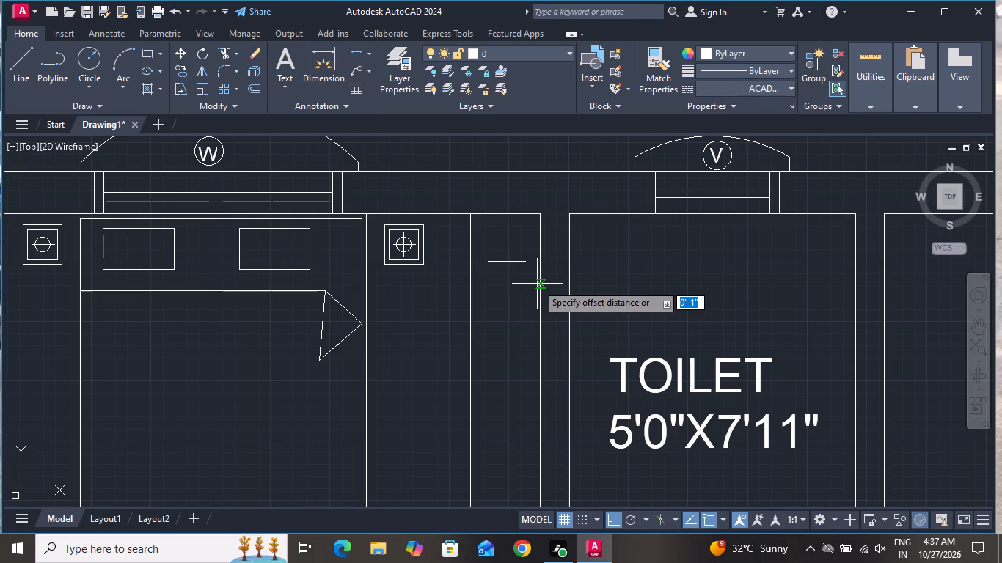
pyautogui.press('2')
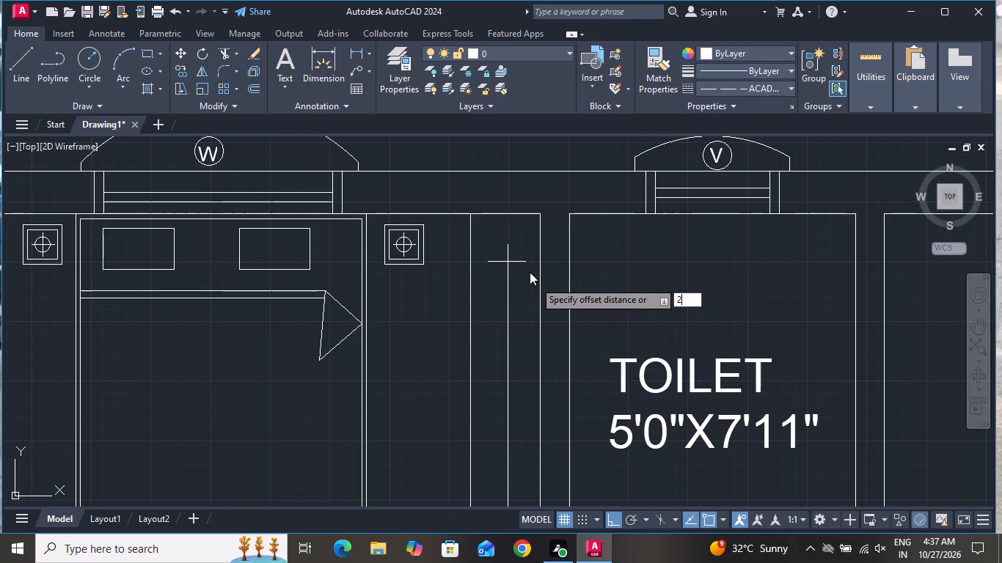
pyautogui.hotkey('shift', '"')
pyautogui.press('Return')
pyautogui.scroll(1, 519, 273)
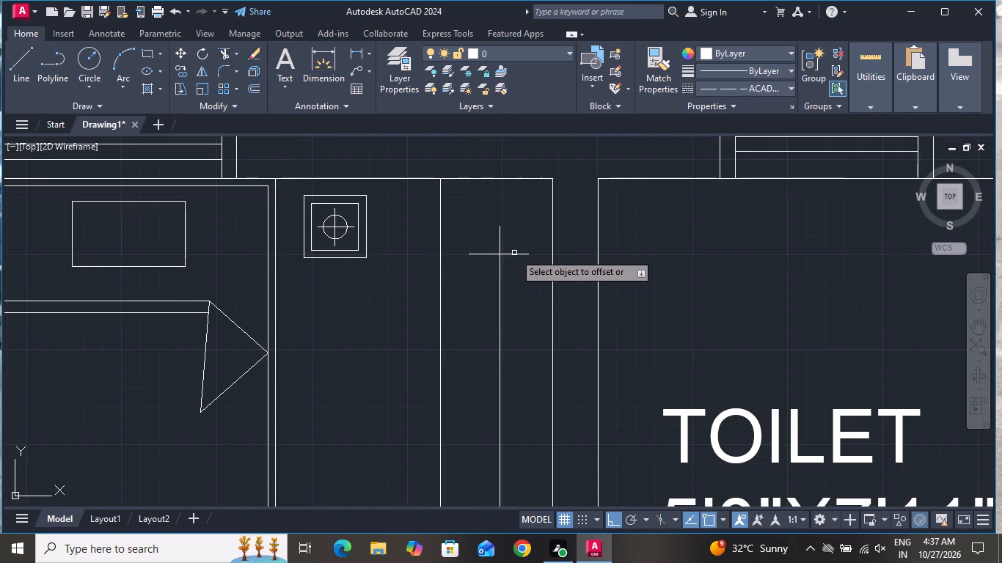
pyautogui.click(514, 253)
pyautogui.click(519, 287)
pyautogui.click(519, 273)
pyautogui.click(522, 292)
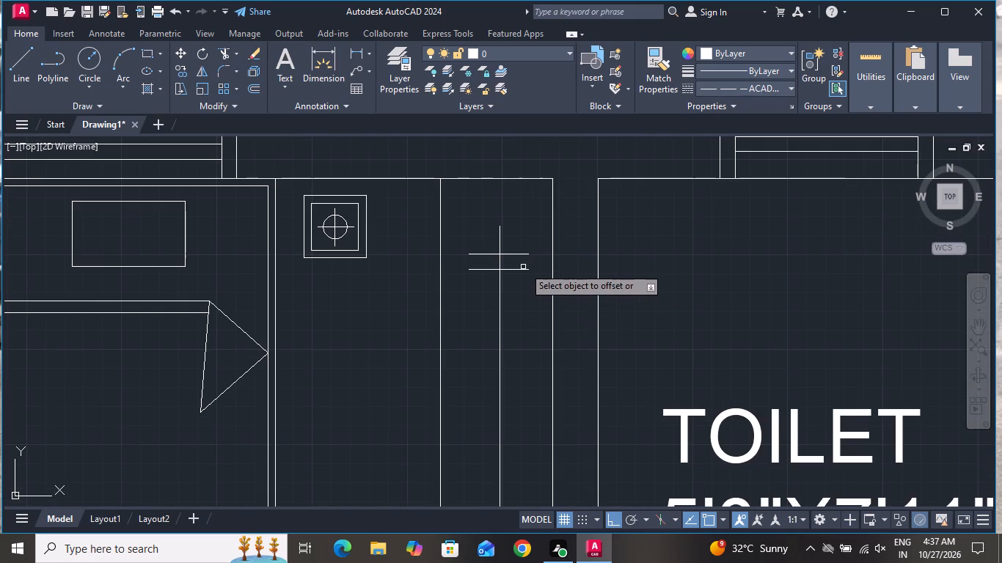
pyautogui.click(523, 271)
pyautogui.click(524, 298)
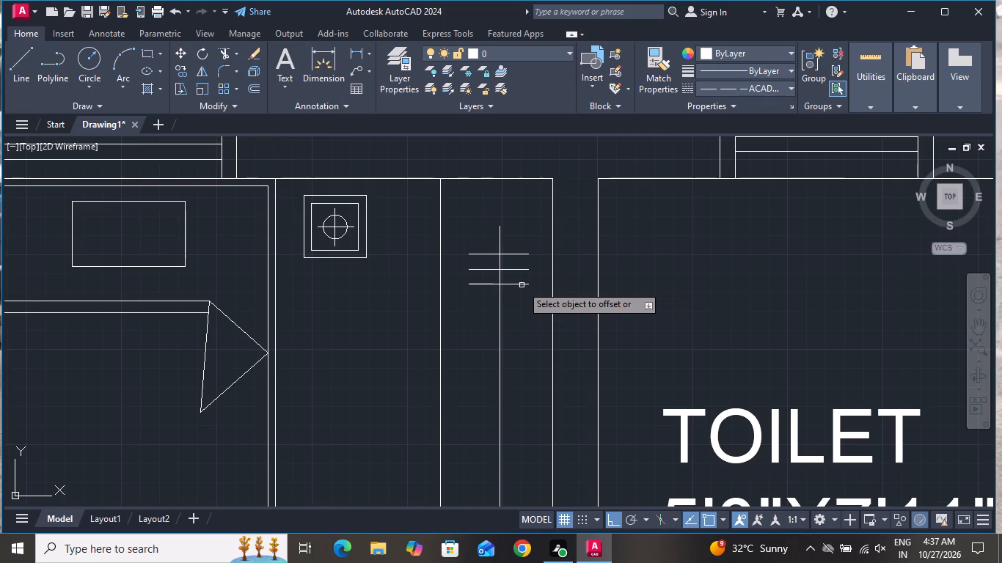
pyautogui.click(522, 285)
pyautogui.click(529, 310)
pyautogui.click(524, 300)
pyautogui.click(528, 325)
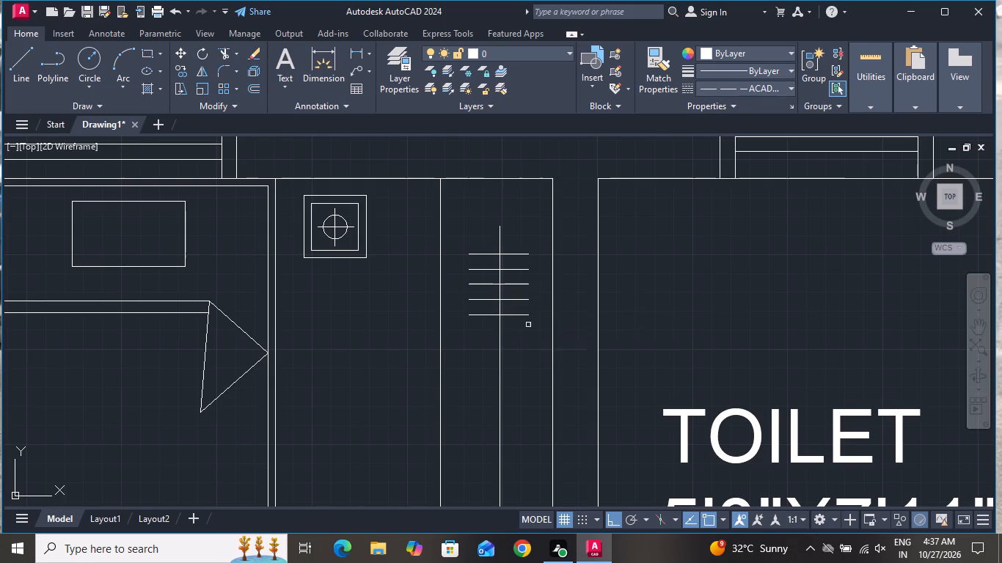
pyautogui.click(526, 313)
pyautogui.click(524, 335)
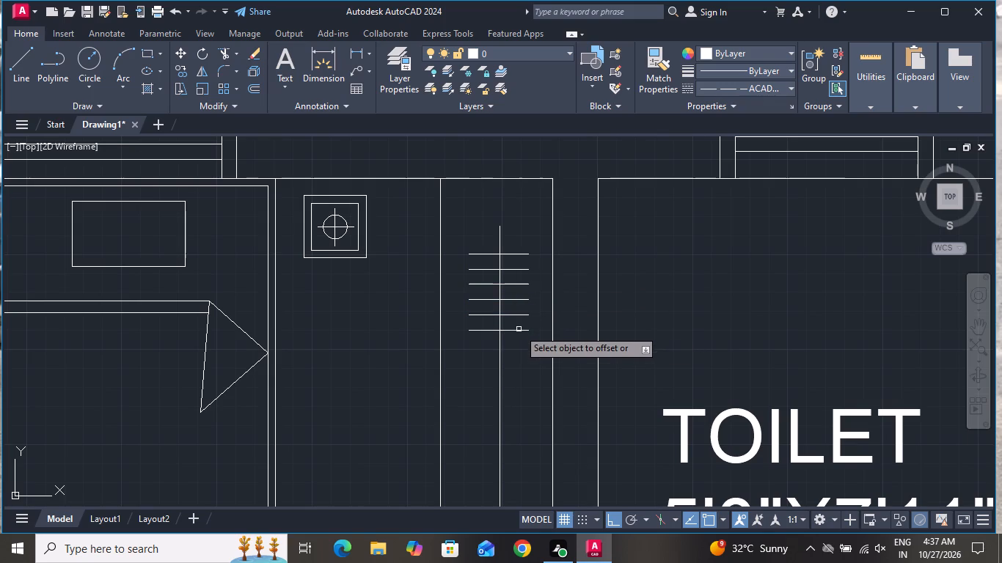
pyautogui.click(519, 331)
pyautogui.click(527, 356)
# Add six more hanger lines down the rail by offsetting the lowest line downward each time at the 2" spacing.
pyautogui.scroll(-1, 523, 312)
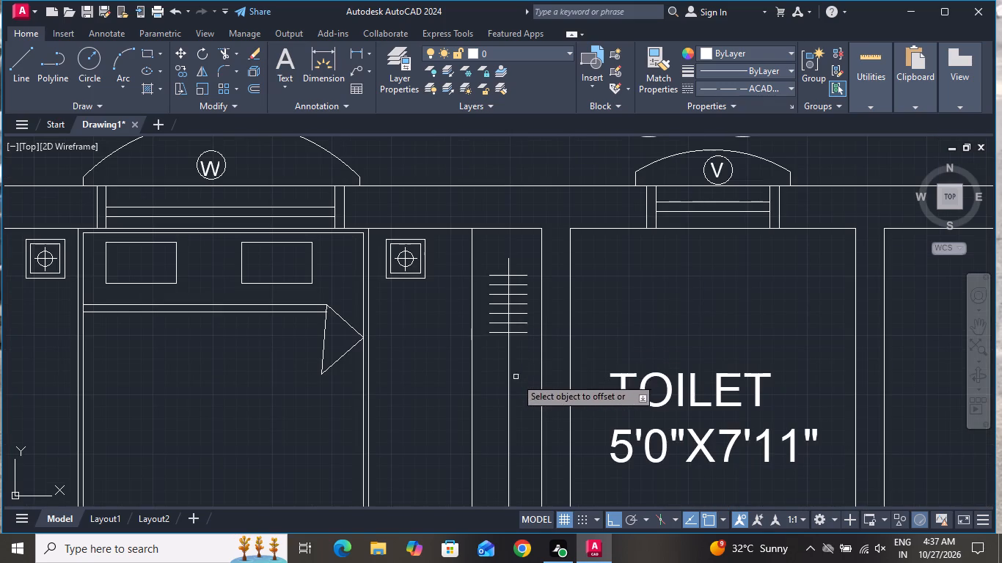
pyautogui.scroll(1, 513, 383)
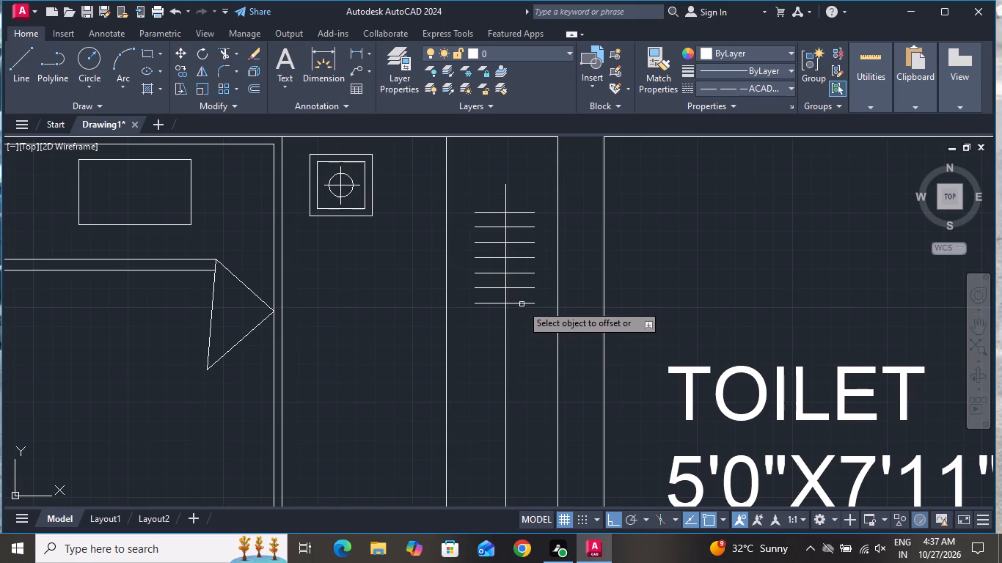
pyautogui.click(522, 304)
pyautogui.click(529, 336)
pyautogui.click(527, 322)
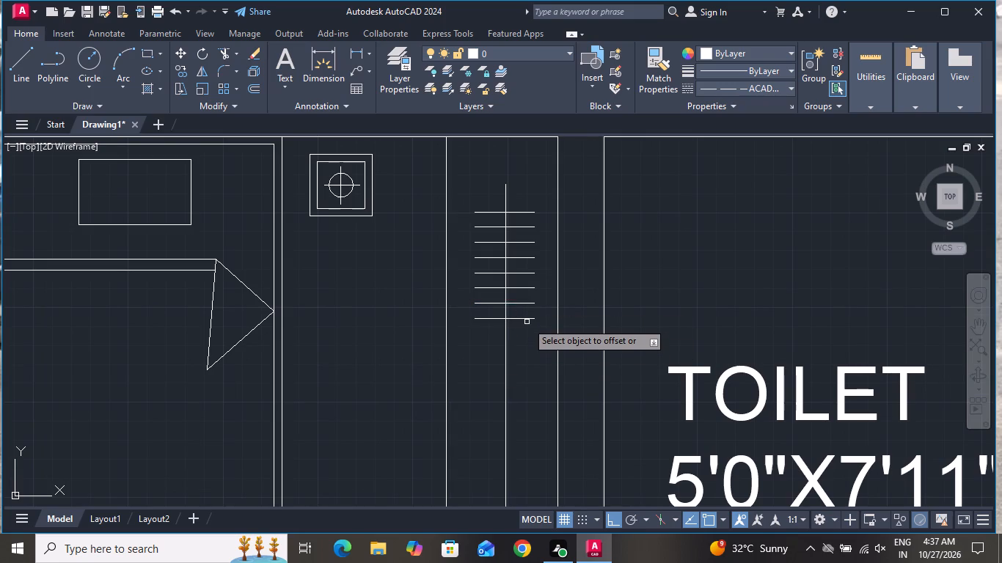
pyautogui.click(527, 320)
pyautogui.click(533, 343)
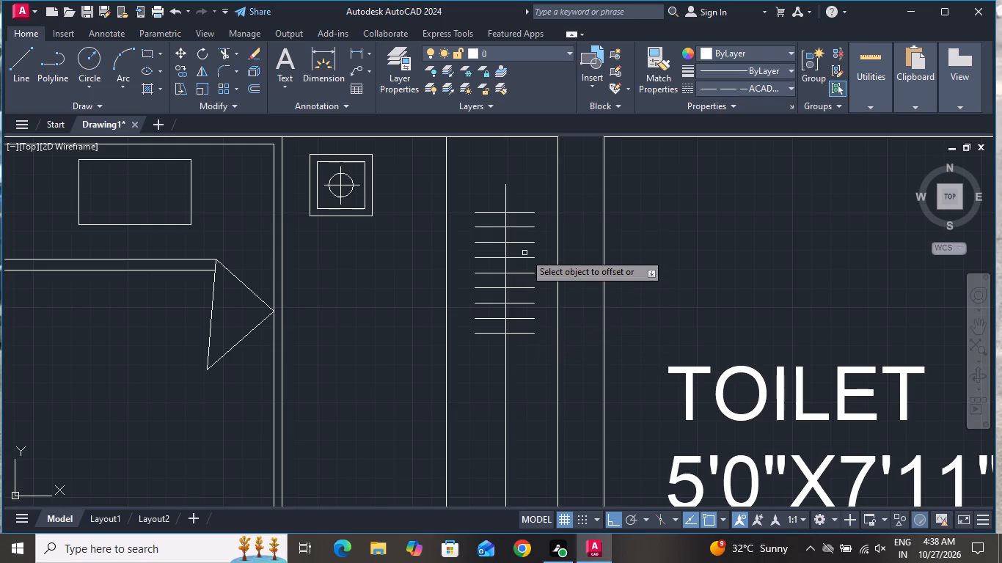
pyautogui.click(493, 334)
pyautogui.click(497, 365)
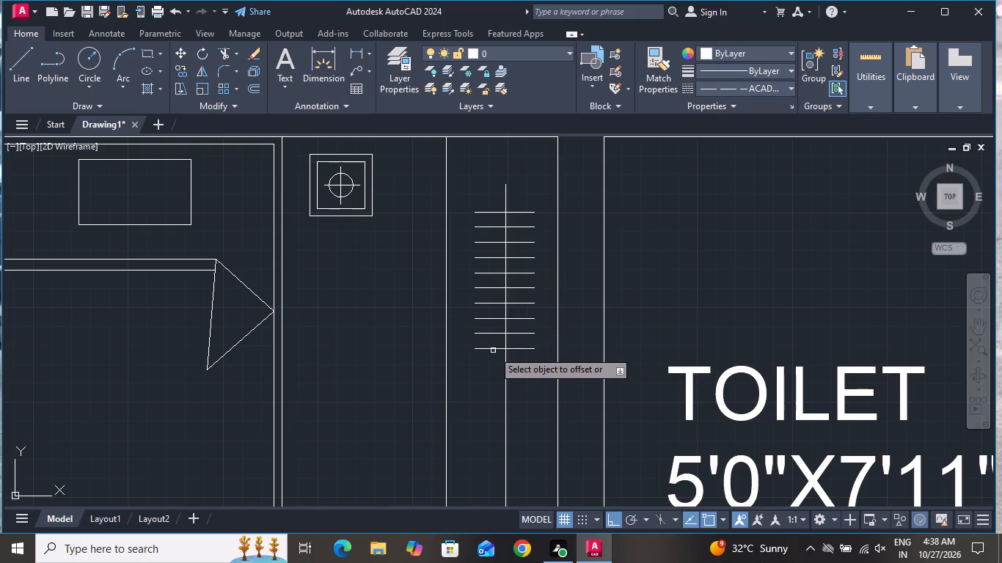
pyautogui.click(493, 350)
pyautogui.click(502, 380)
pyautogui.click(502, 364)
pyautogui.click(507, 394)
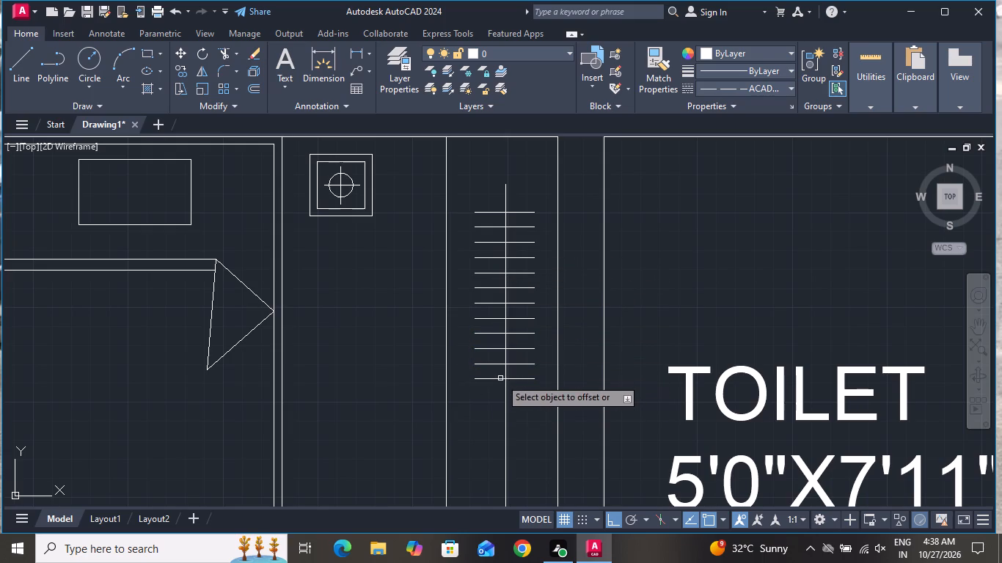
pyautogui.click(499, 372)
pyautogui.click(500, 390)
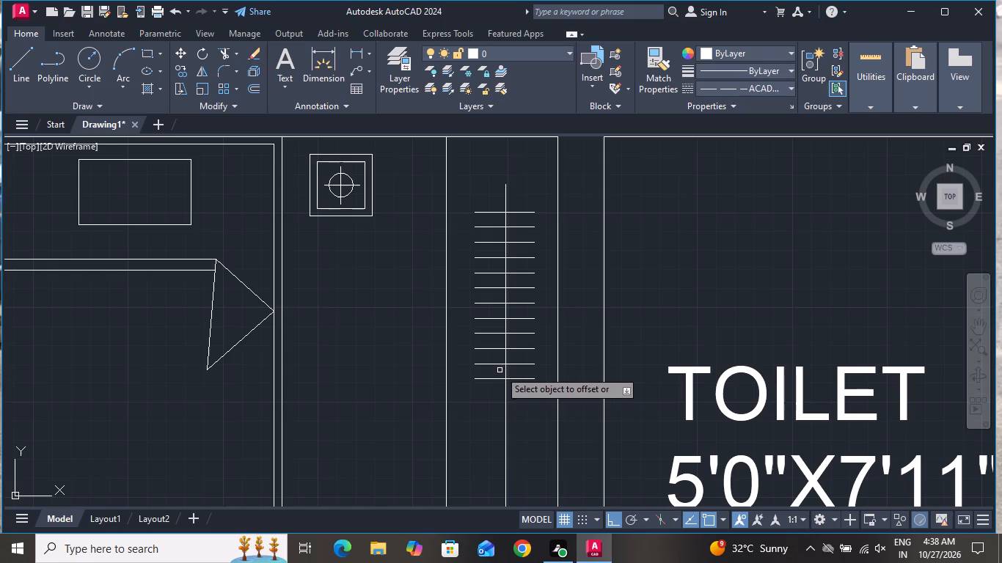
pyautogui.click(498, 378)
pyautogui.click(492, 399)
# Add six more hanger lines down the wardrobe rail, offsetting the lowest line downward by 2" each time.
pyautogui.scroll(-2, 497, 317)
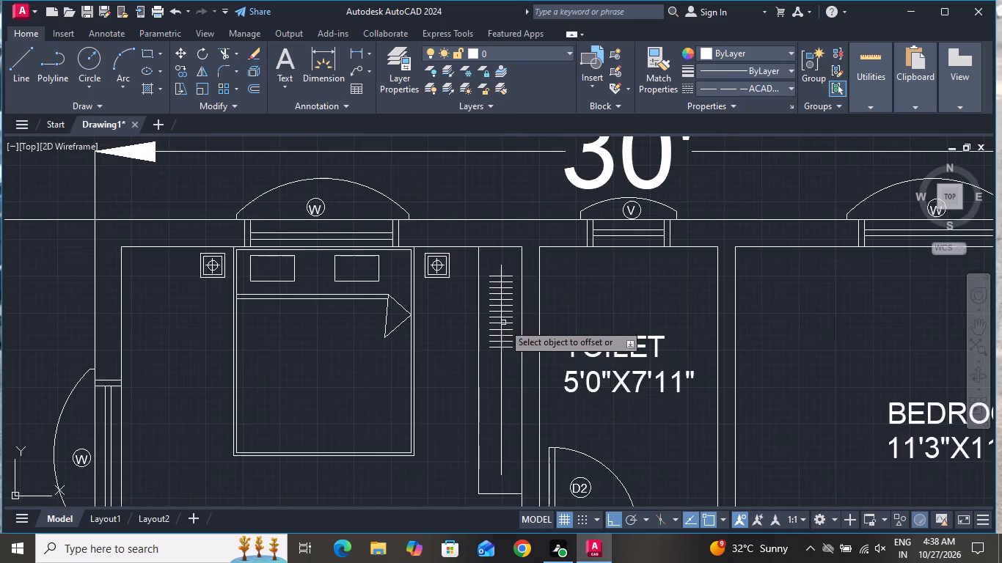
pyautogui.scroll(2, 508, 345)
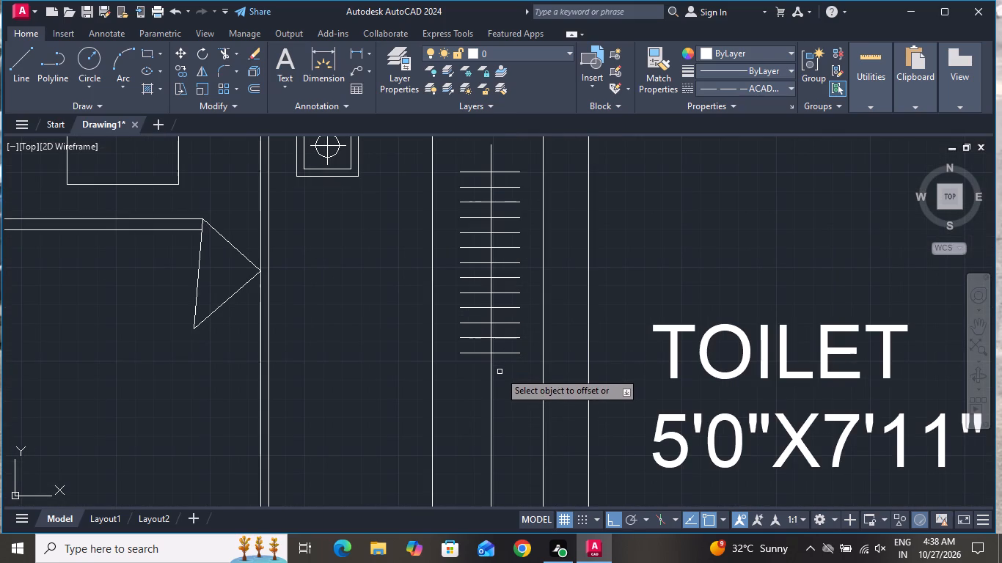
pyautogui.click(502, 355)
pyautogui.click(506, 375)
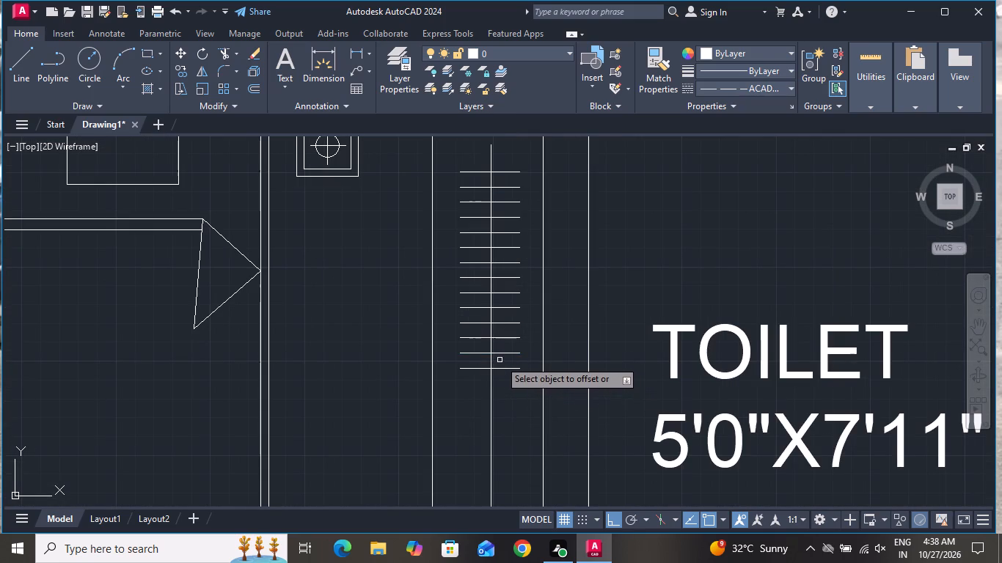
pyautogui.click(500, 364)
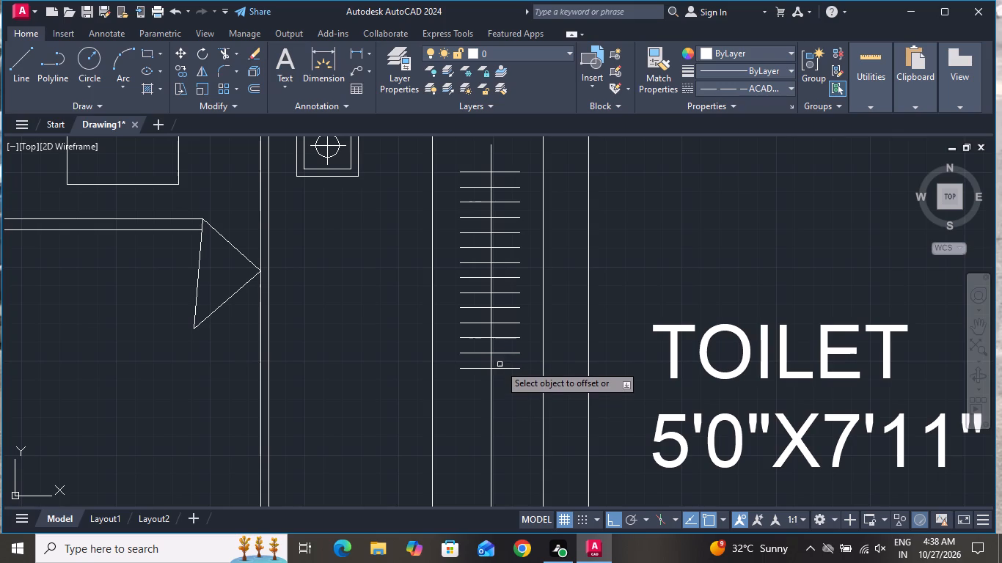
pyautogui.click(505, 370)
pyautogui.click(512, 406)
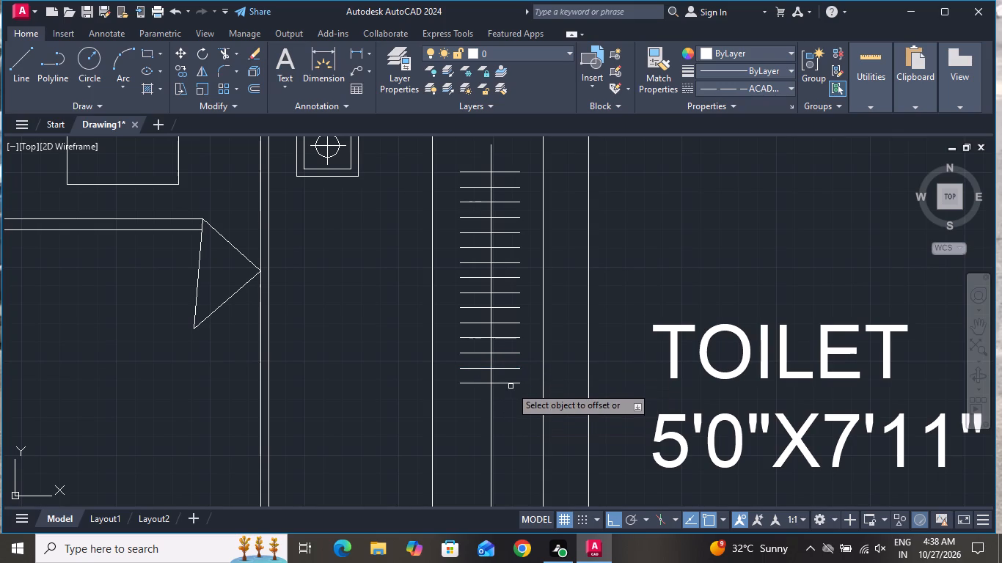
pyautogui.click(511, 382)
pyautogui.click(513, 410)
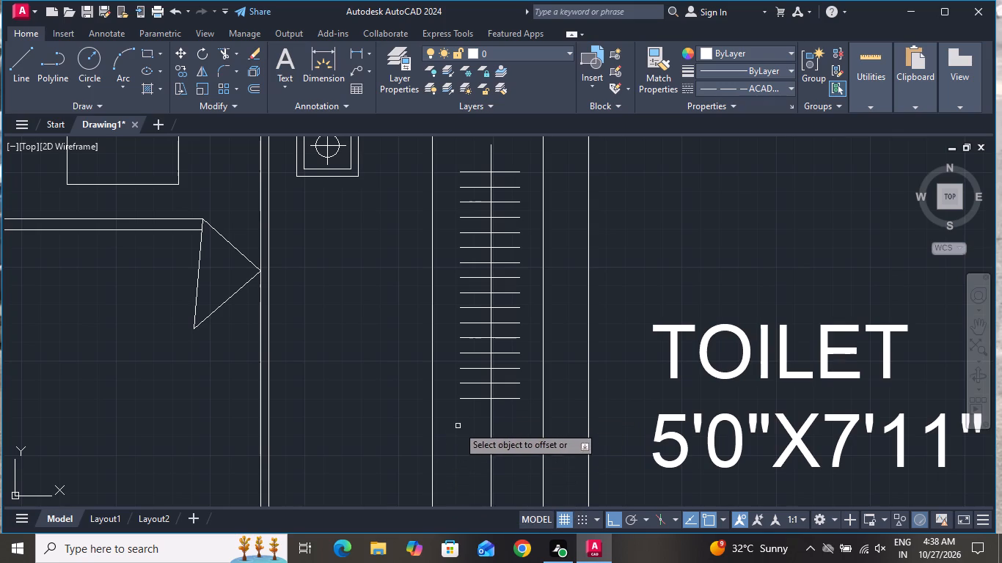
pyautogui.click(481, 398)
pyautogui.click(481, 427)
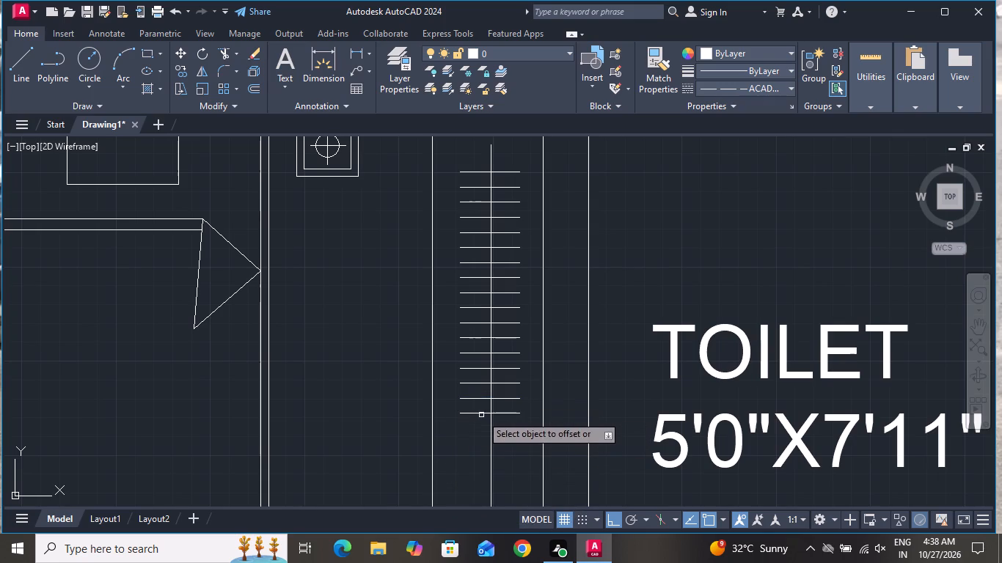
pyautogui.click(482, 414)
pyautogui.click(480, 440)
pyautogui.click(480, 427)
pyautogui.click(482, 446)
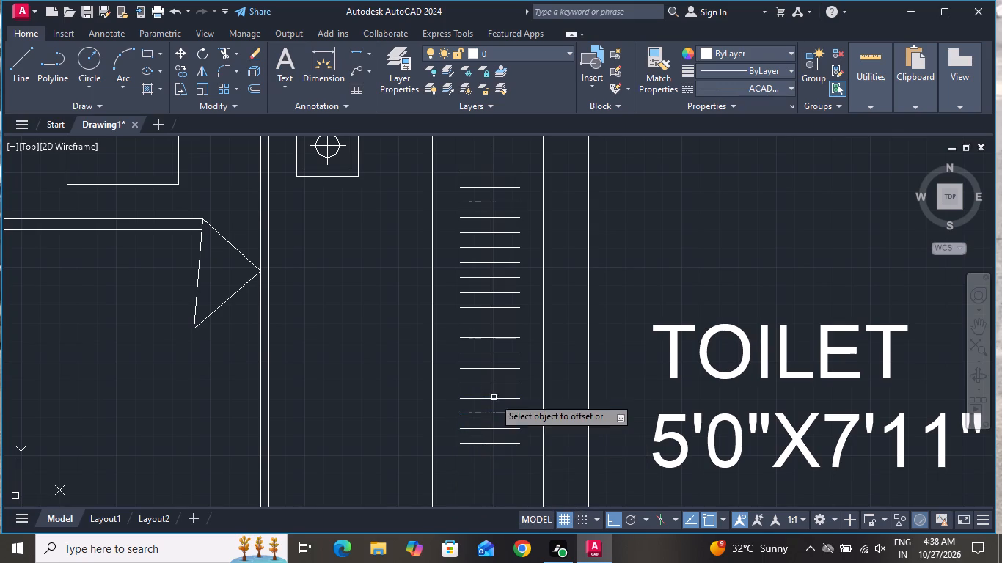
# Continue the hanger row with four more lines, offsetting each newest line 2" further down the rail.
pyautogui.scroll(-2, 499, 367)
pyautogui.scroll(2, 480, 397)
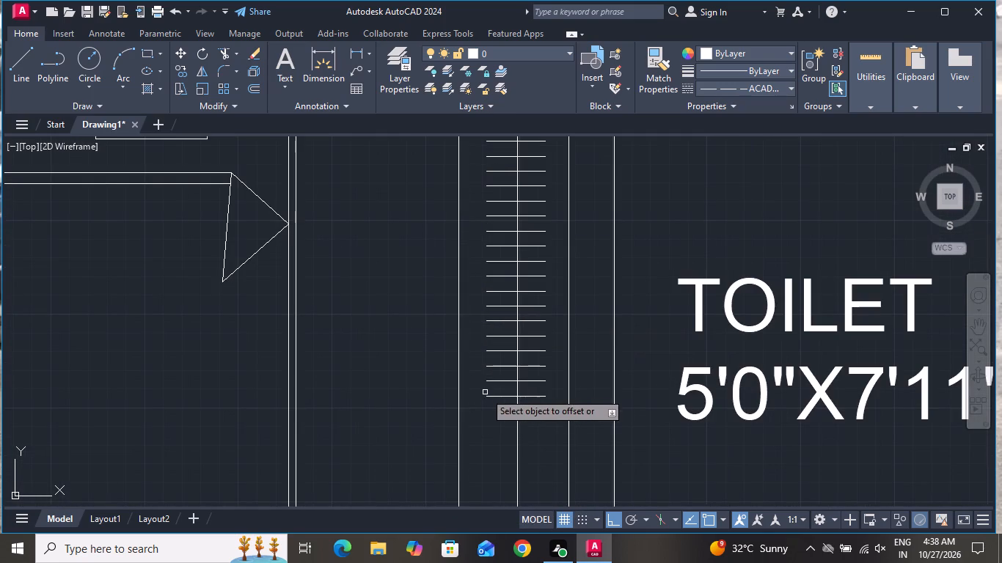
pyautogui.click(491, 397)
pyautogui.click(491, 424)
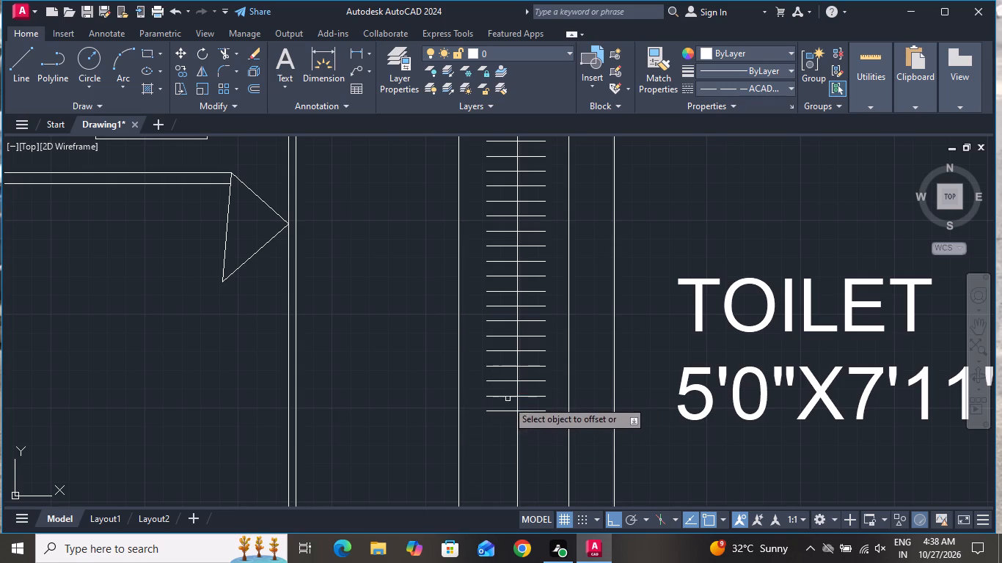
pyautogui.click(503, 410)
pyautogui.click(502, 438)
pyautogui.click(502, 424)
pyautogui.click(506, 451)
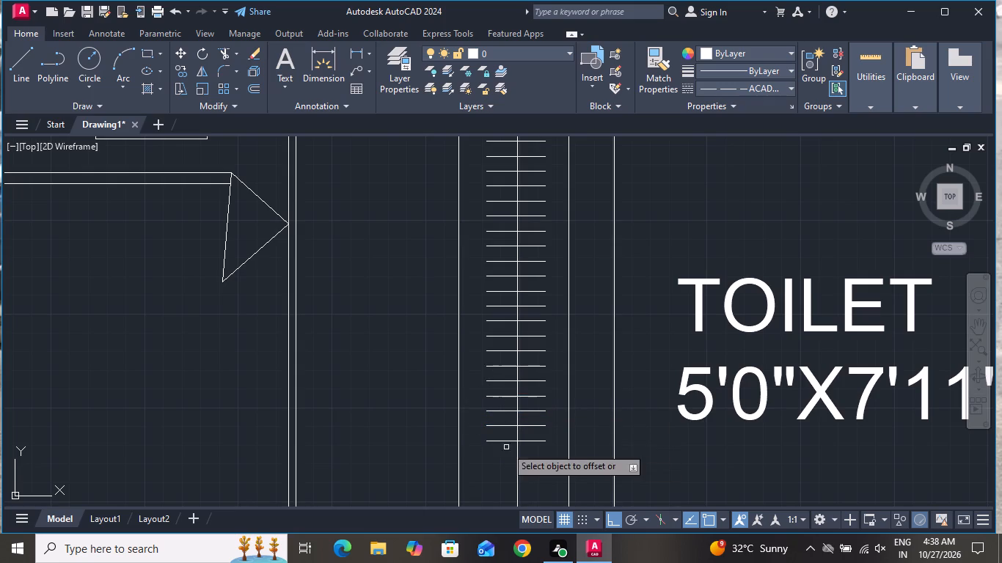
pyautogui.click(508, 442)
pyautogui.click(508, 457)
# Extend the hanger row by four more lines at the 2" offset, working down from the lowest one.
pyautogui.scroll(-2, 533, 395)
pyautogui.scroll(2, 519, 431)
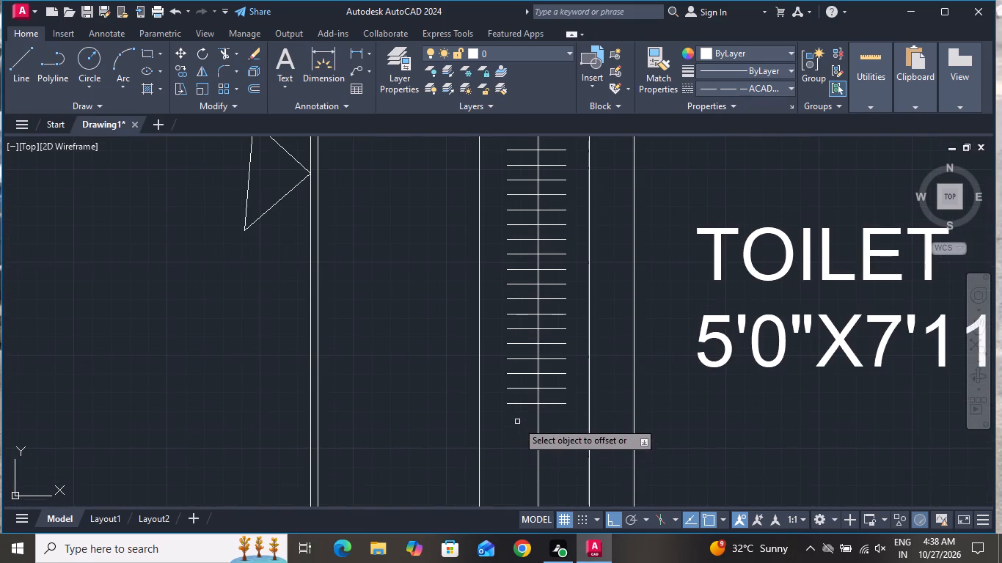
pyautogui.click(522, 402)
pyautogui.click(516, 433)
pyautogui.click(515, 418)
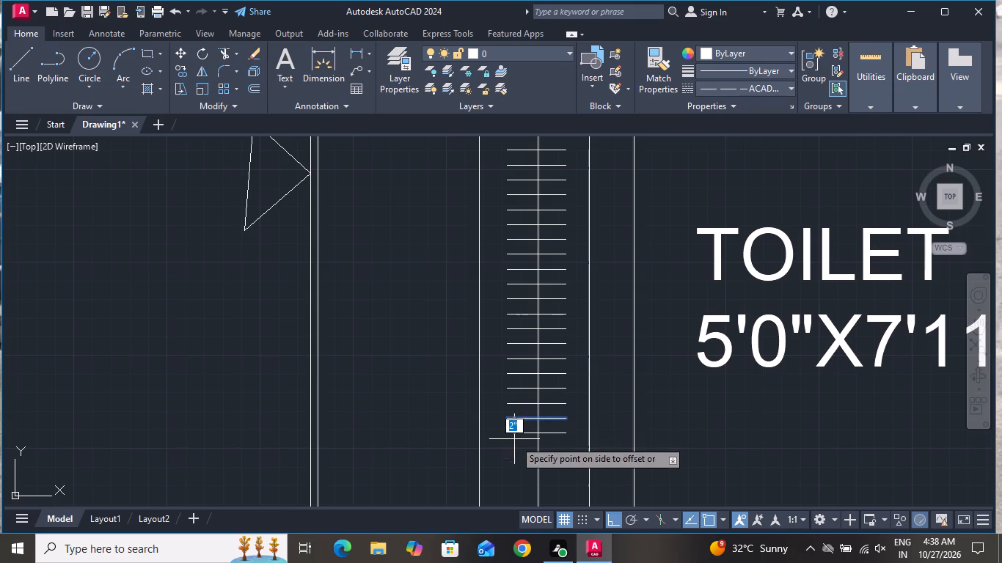
pyautogui.click(514, 446)
pyautogui.click(516, 430)
pyautogui.click(516, 455)
pyautogui.click(520, 433)
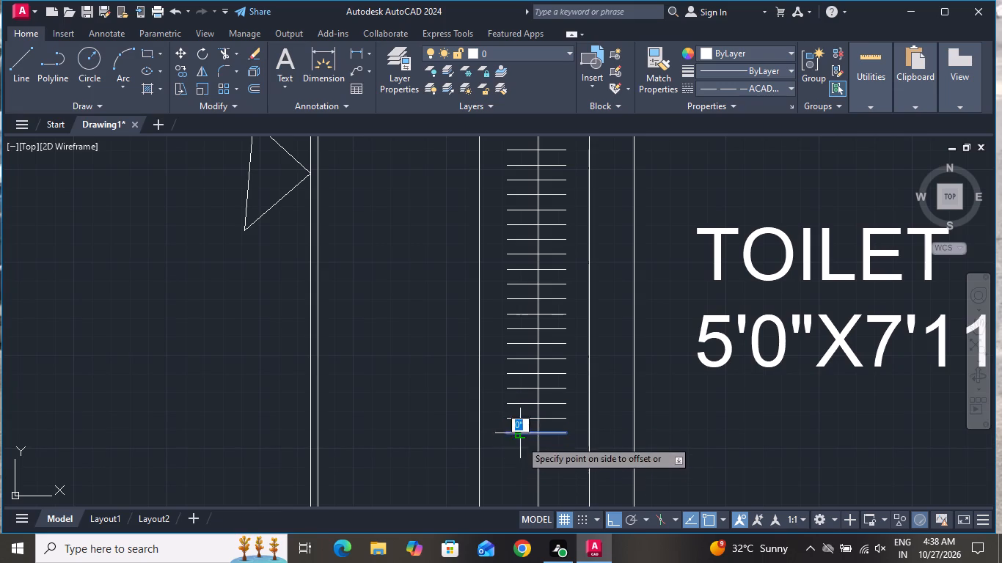
pyautogui.click(520, 454)
pyautogui.click(520, 449)
pyautogui.click(518, 466)
# Offset the lowest hanger line downward by 2" three more times, each from the newest line.
pyautogui.scroll(-1, 524, 410)
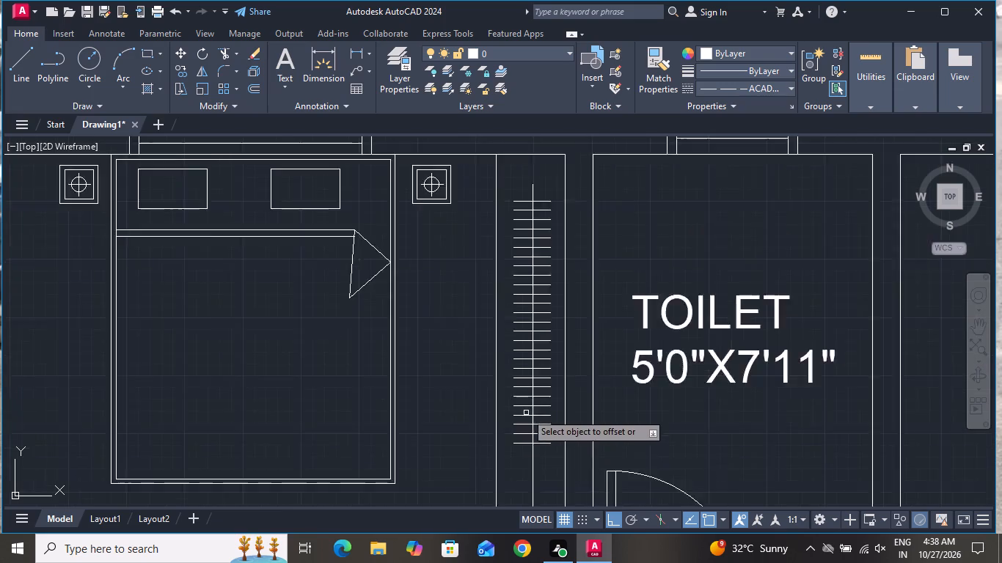
pyautogui.scroll(-1, 526, 413)
pyautogui.scroll(2, 519, 455)
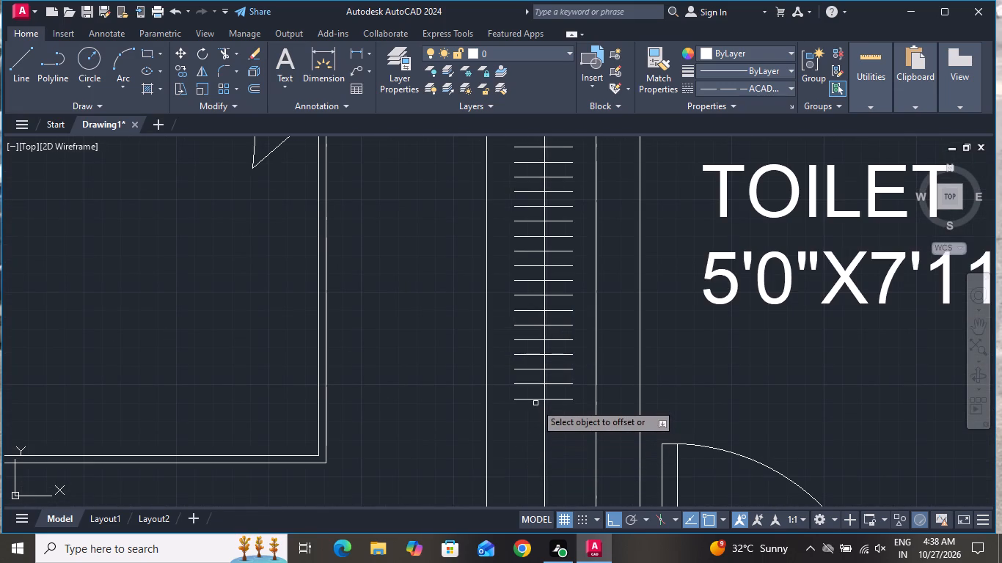
pyautogui.click(535, 402)
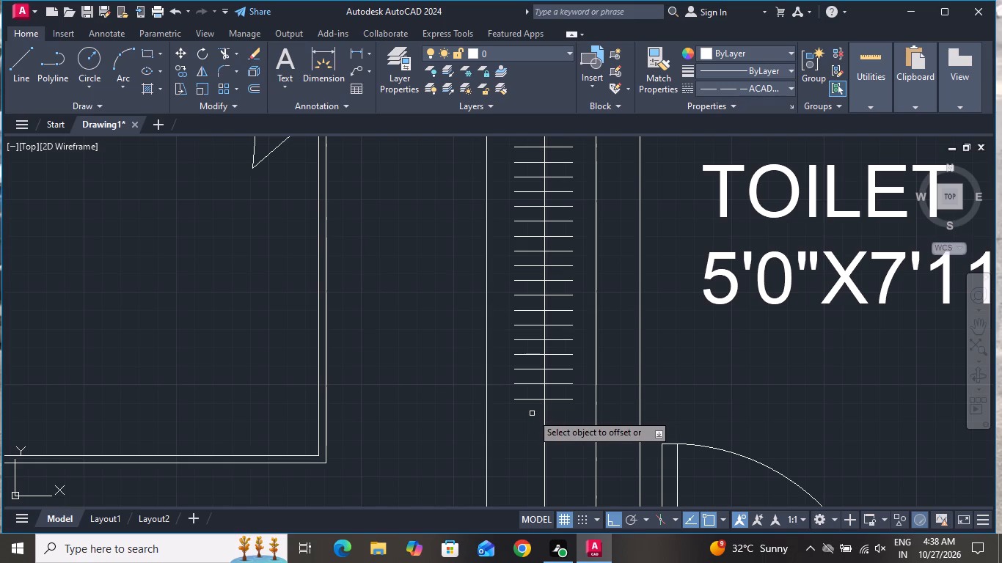
pyautogui.click(532, 416)
pyautogui.click(533, 400)
pyautogui.click(533, 431)
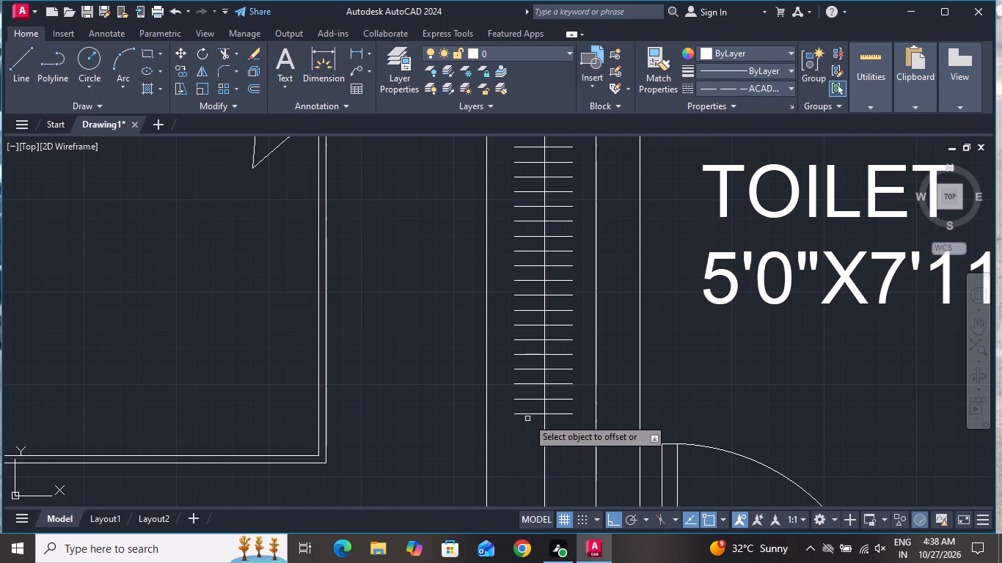
pyautogui.click(529, 414)
pyautogui.click(533, 444)
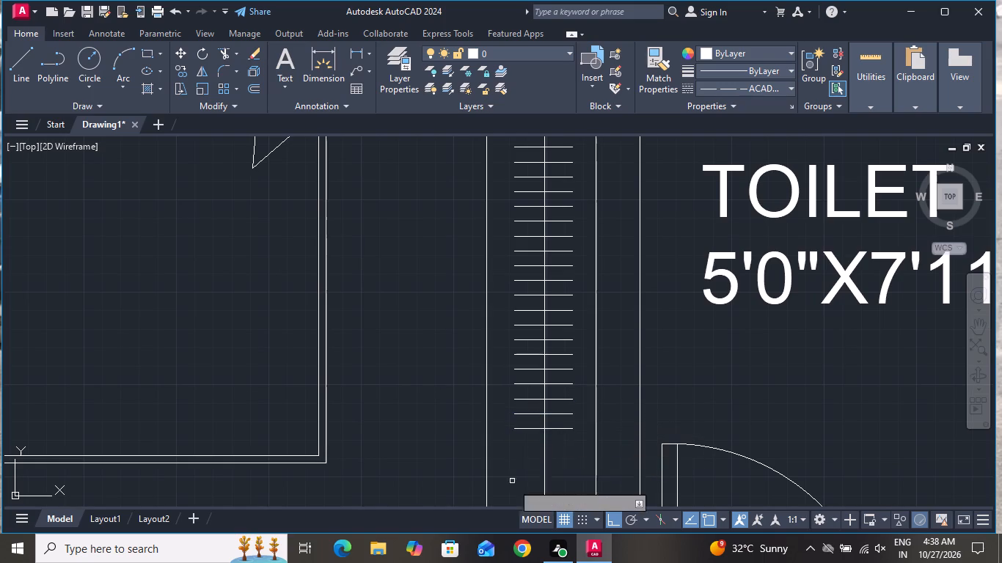
pyautogui.click(527, 428)
pyautogui.click(541, 457)
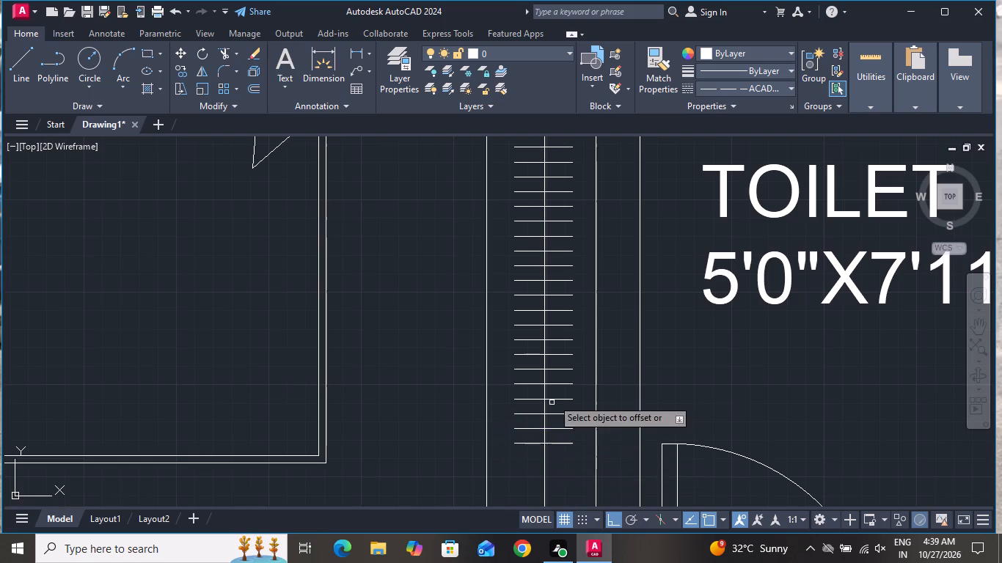
# Complete the hanger row with three final 2" offsets ending just above the rail's lower end, and end the Offset command.
pyautogui.scroll(-2, 555, 385)
pyautogui.scroll(2, 557, 409)
pyautogui.click(559, 402)
pyautogui.click(559, 444)
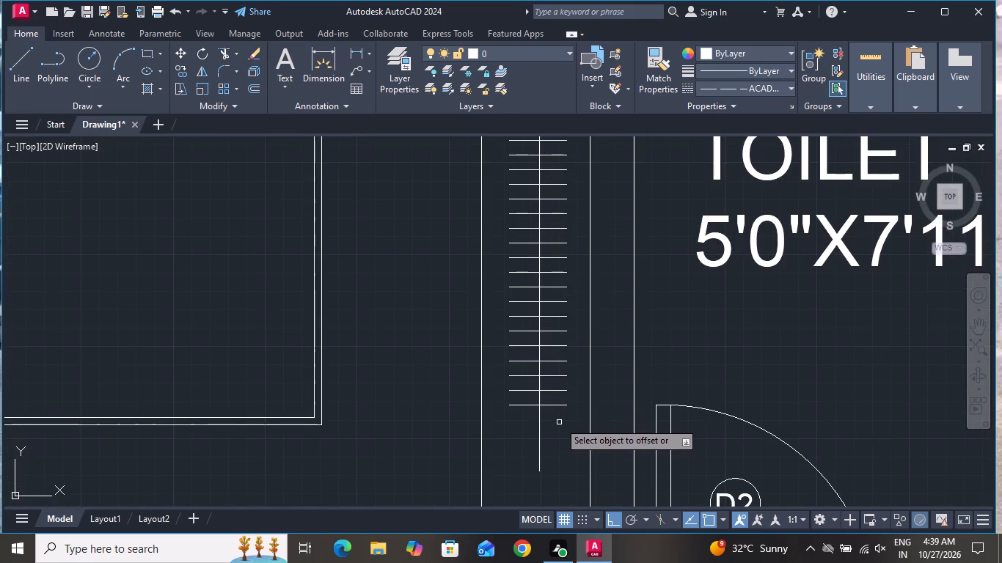
pyautogui.click(562, 407)
pyautogui.click(564, 441)
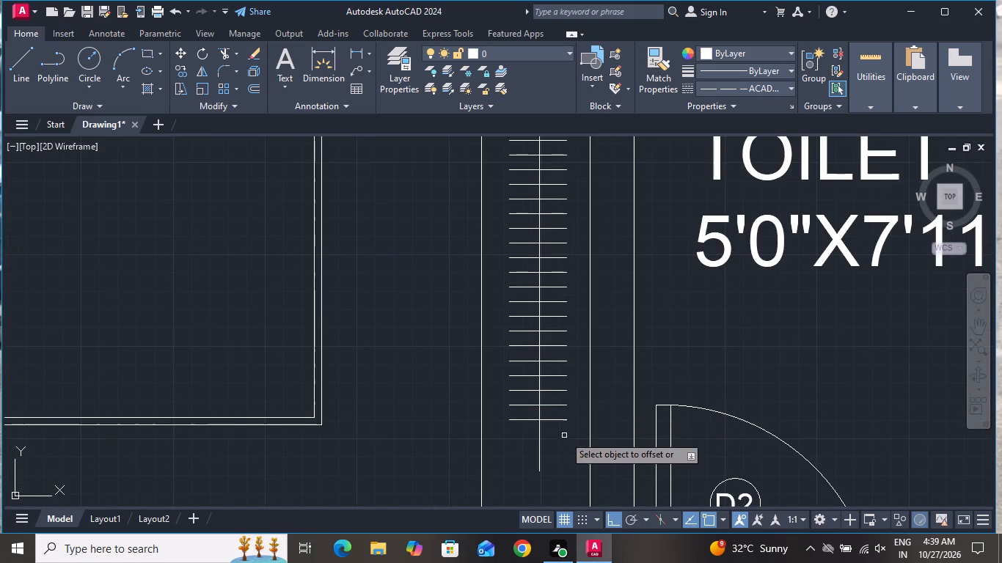
pyautogui.click(563, 420)
pyautogui.click(567, 451)
pyautogui.click(563, 435)
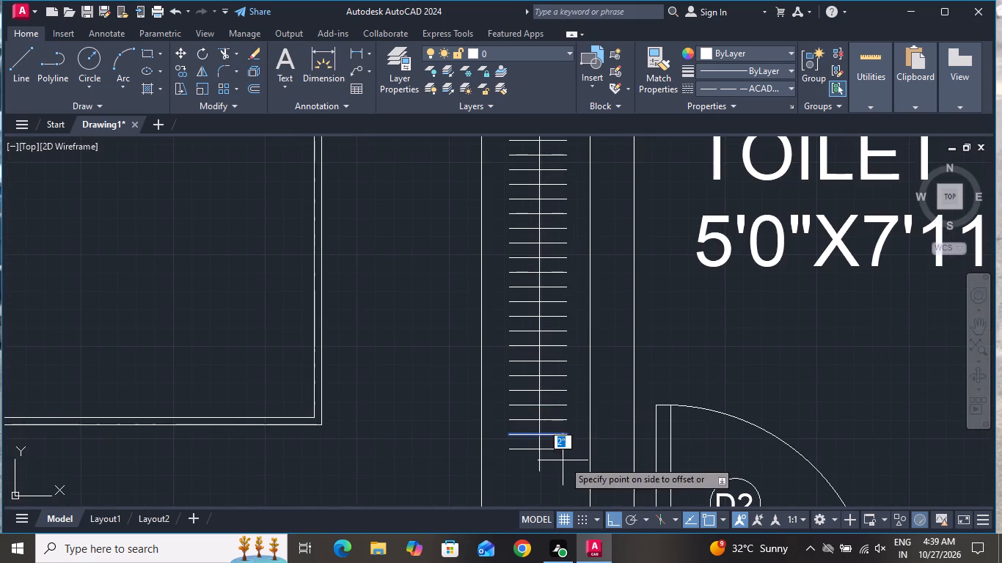
pyautogui.click(564, 461)
pyautogui.click(558, 447)
pyautogui.click(563, 464)
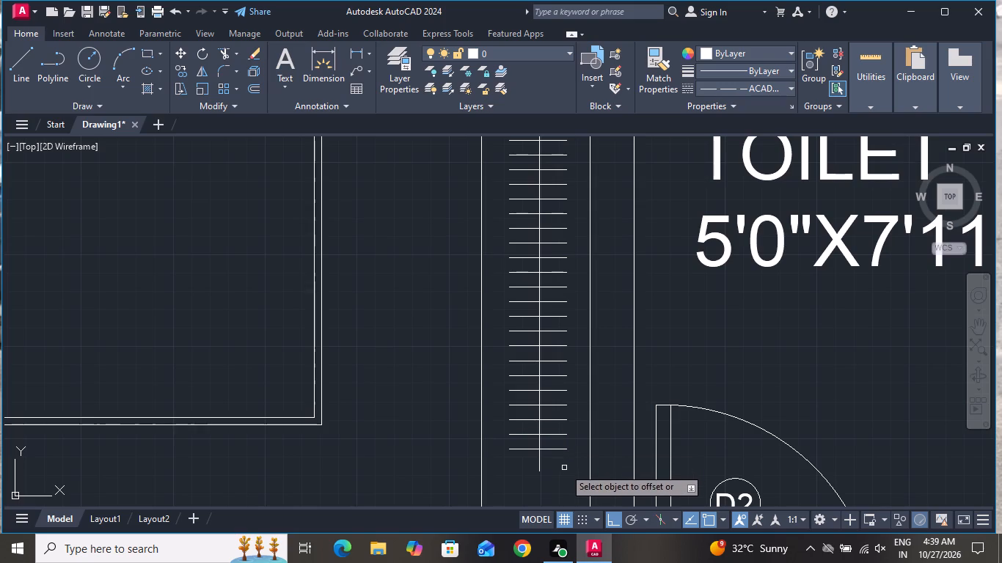
pyautogui.scroll(-2, 574, 421)
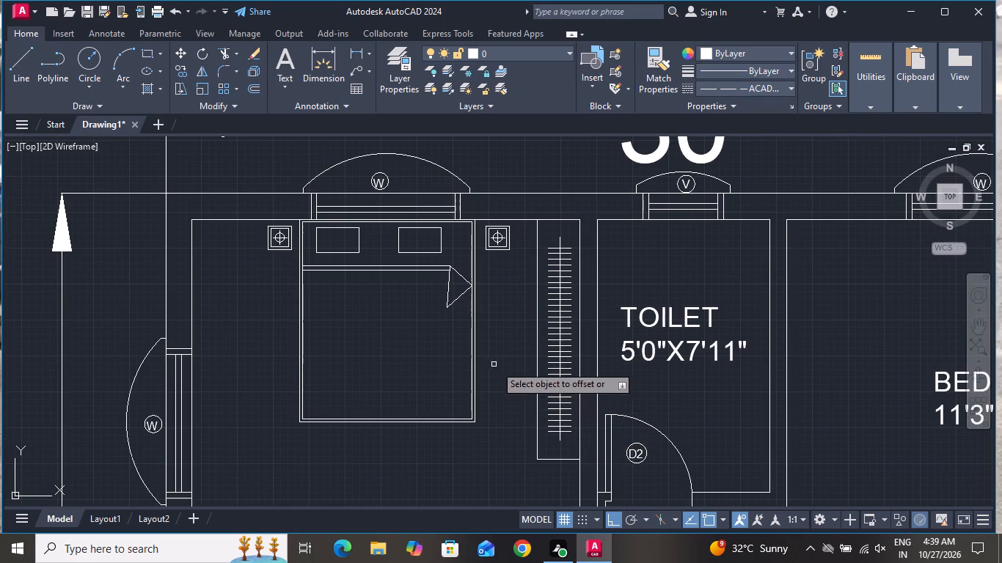
pyautogui.rightClick(500, 394)
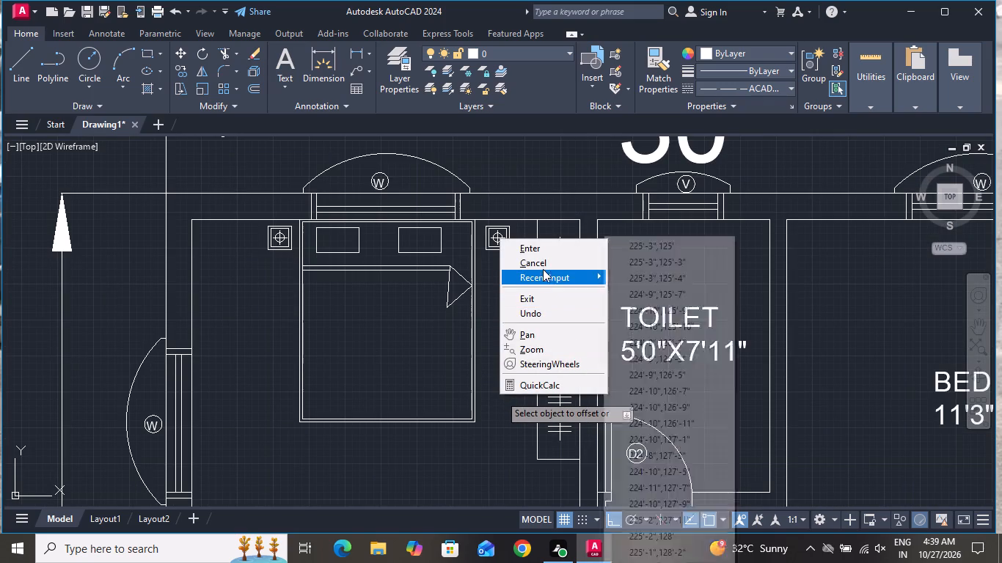
pyautogui.click(542, 265)
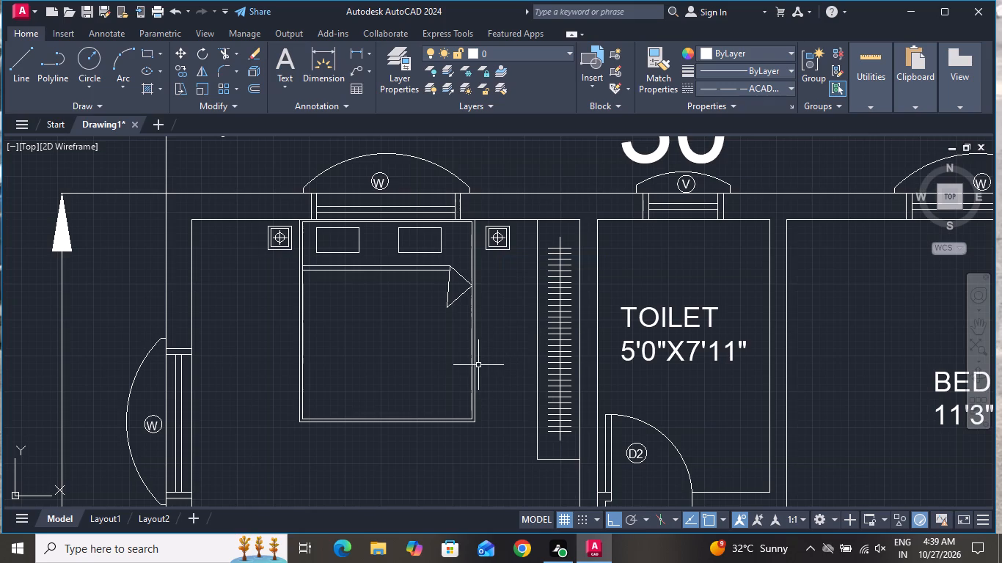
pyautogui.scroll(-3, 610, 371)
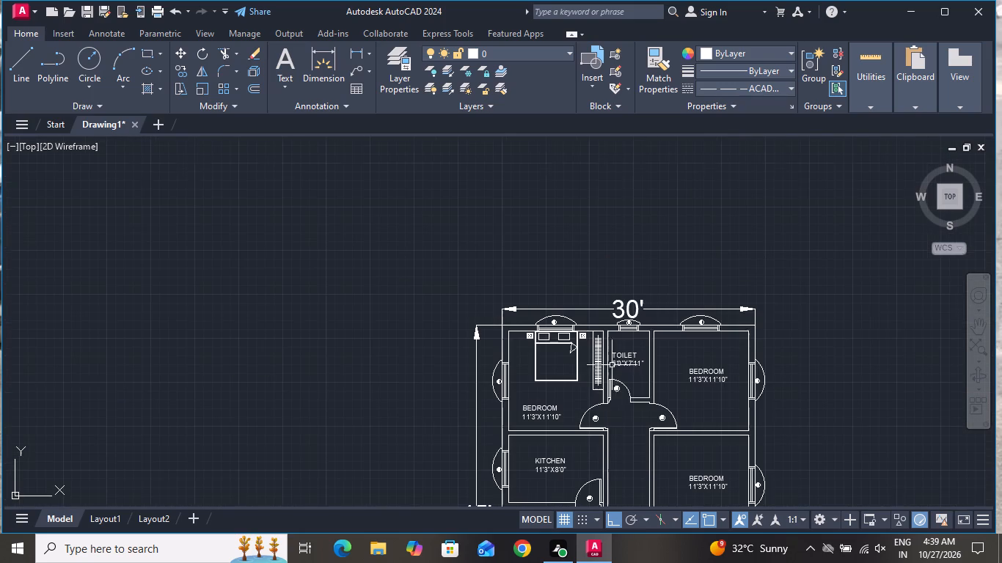
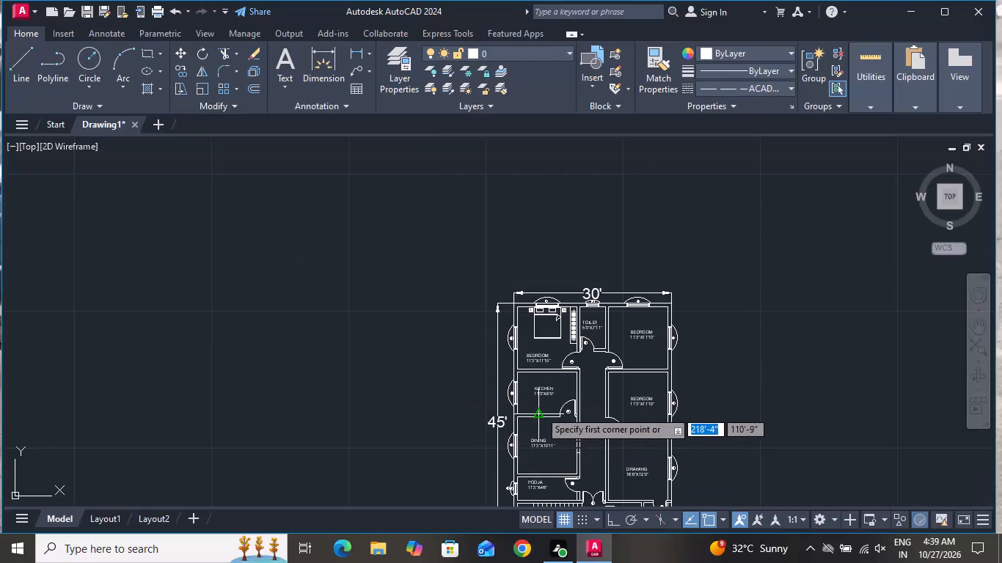
# Draw a rectangle about 3'-7" wide in the upper-left bedroom, resting on the wall shared with the kitchen.
pyautogui.scroll(3, 536, 411)
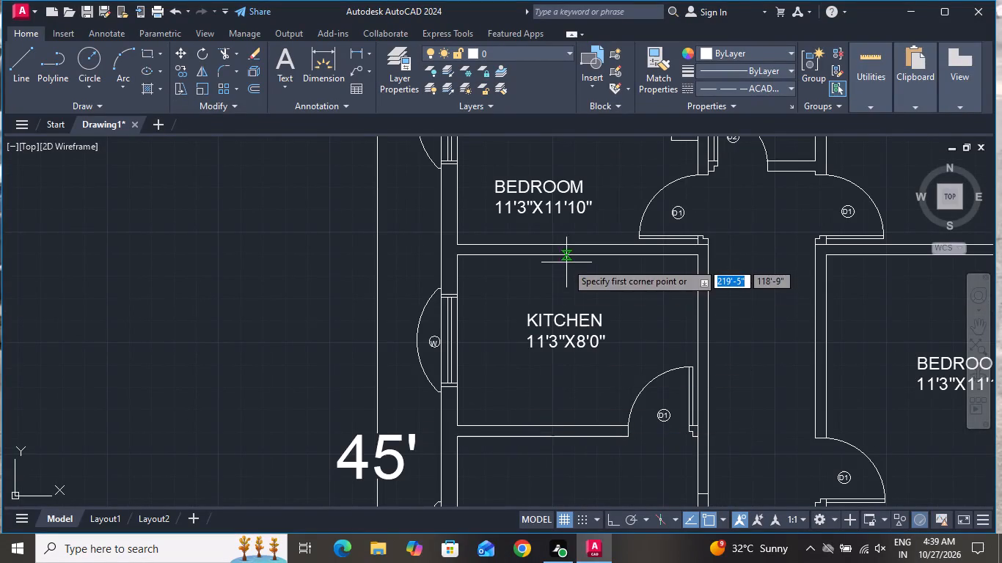
pyautogui.scroll(-1, 566, 262)
pyautogui.scroll(2, 549, 233)
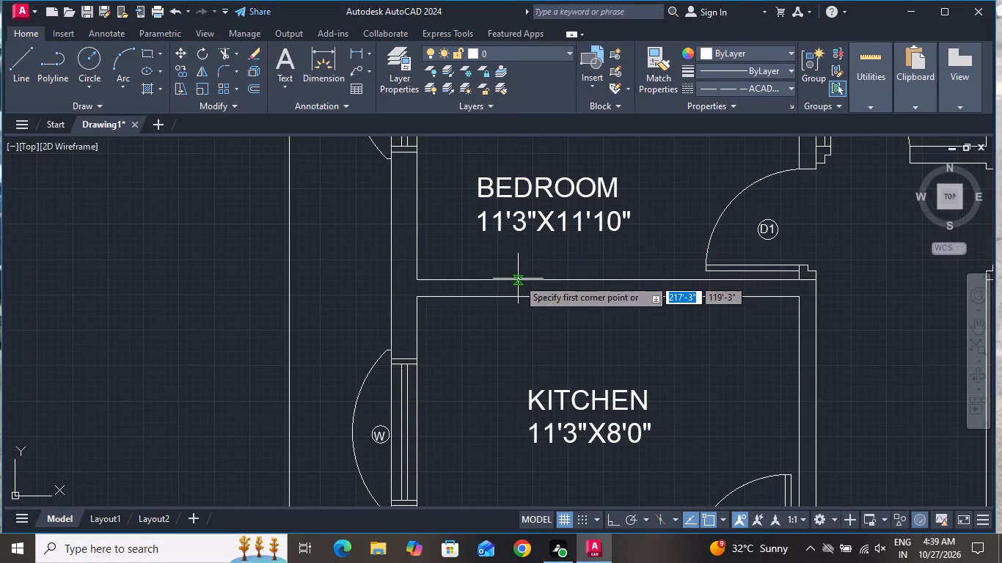
pyautogui.click(518, 279)
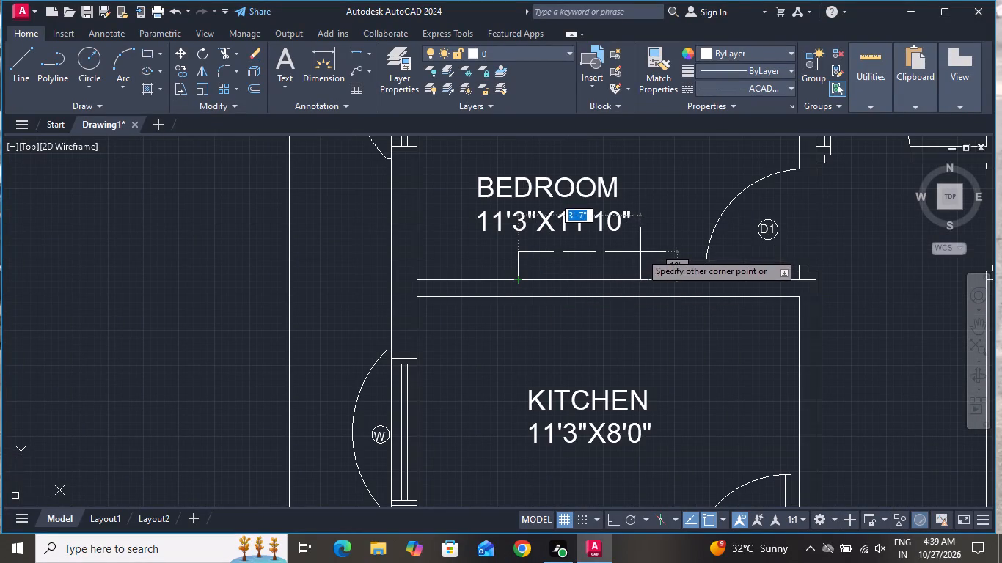
pyautogui.click(643, 253)
# Change the linetype of the rectangle on the bedroom's lower wall to ByLayer.
pyautogui.click(646, 247)
pyautogui.click(635, 260)
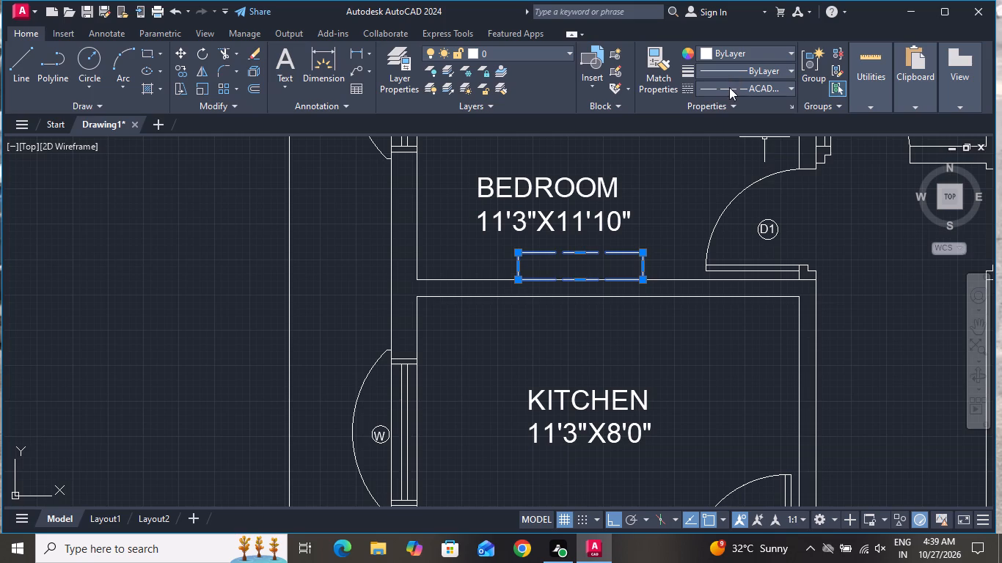
pyautogui.click(729, 87)
pyautogui.click(722, 113)
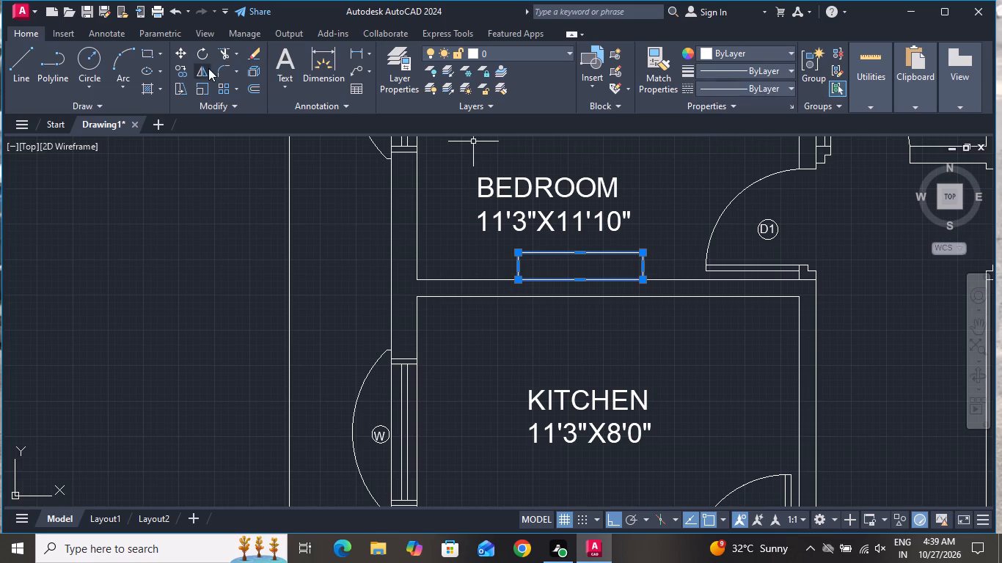
# With the current linetype set to ByLayer, draw a thin rectangle about 2'-10" by 1" inside the bedroom wall rectangle.
pyautogui.click(147, 54)
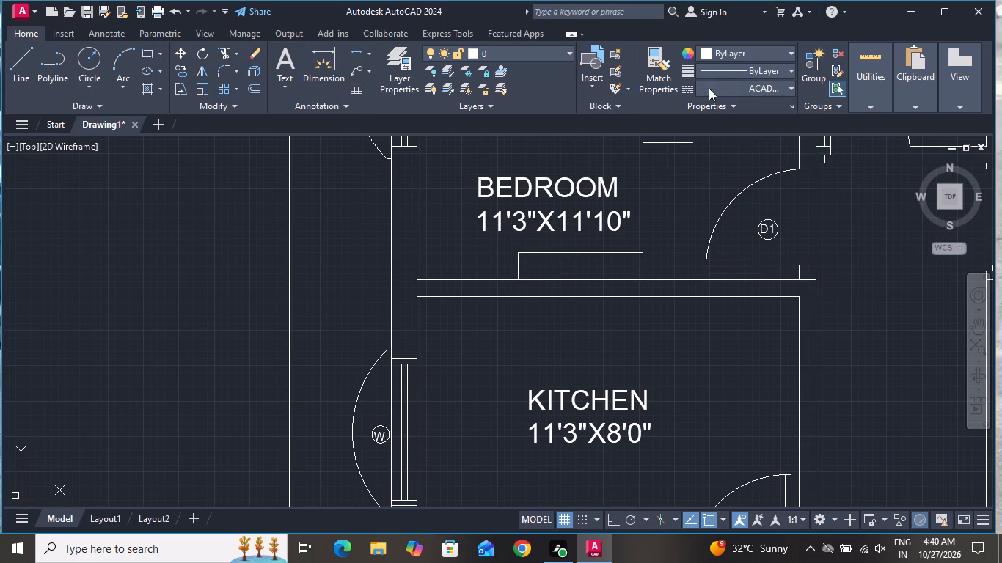
pyautogui.click(710, 88)
pyautogui.click(709, 103)
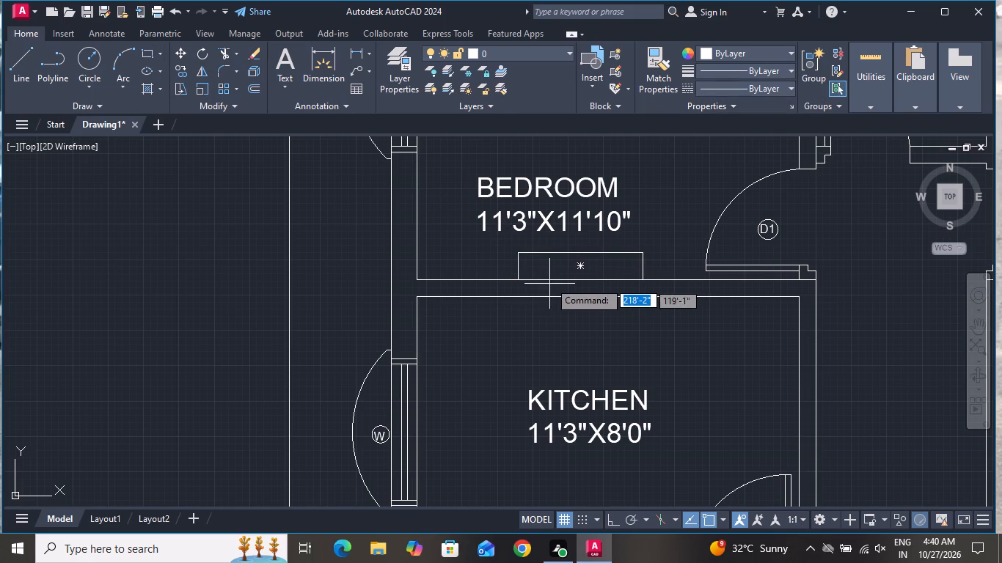
pyautogui.scroll(1, 549, 273)
pyautogui.click(524, 261)
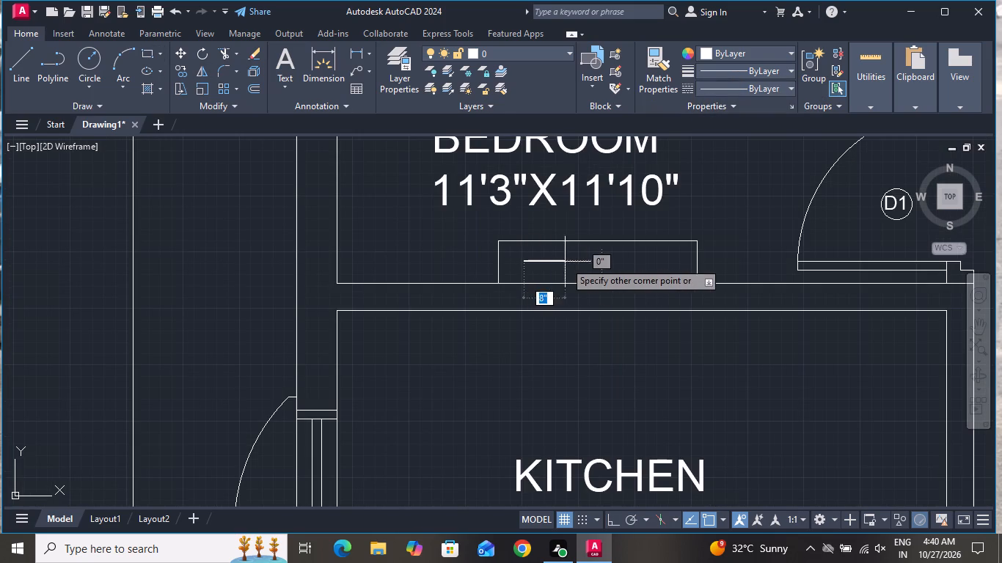
pyautogui.click(677, 255)
# Draw a tapered line outline below the thin rectangle: a 2" diagonal, a long horizontal segment, and a diagonal back to its lower edge.
pyautogui.click(26, 59)
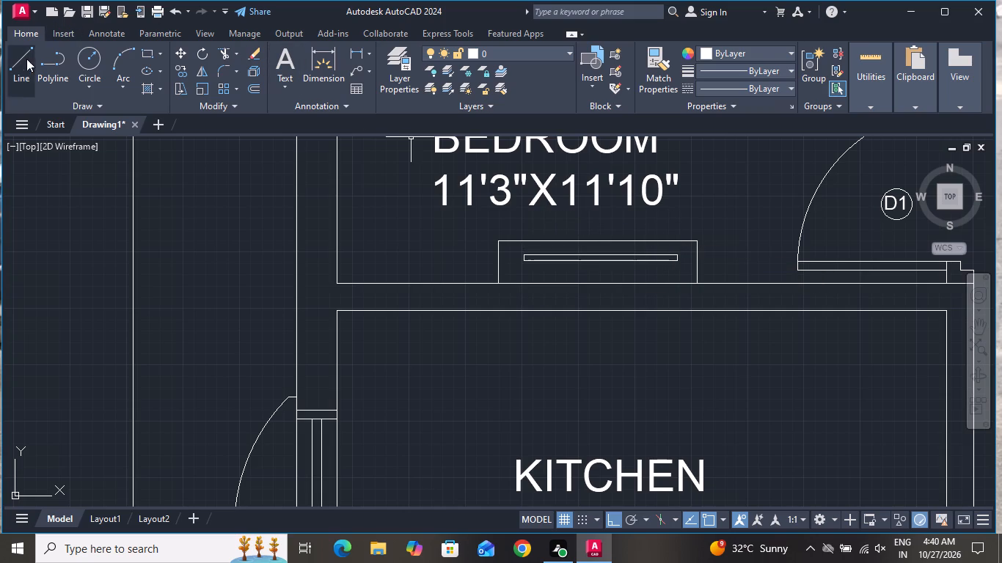
pyautogui.scroll(1, 524, 257)
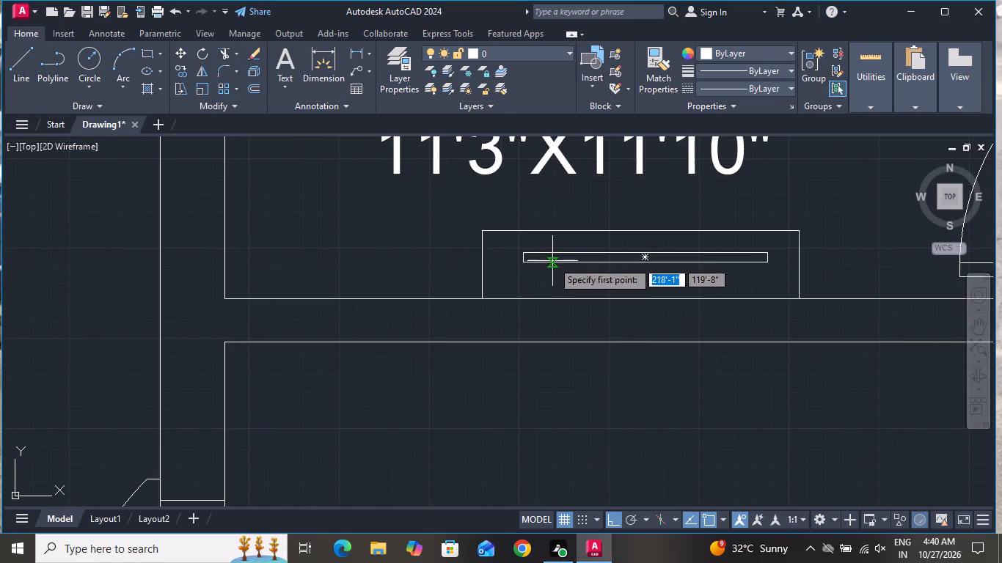
pyautogui.click(554, 261)
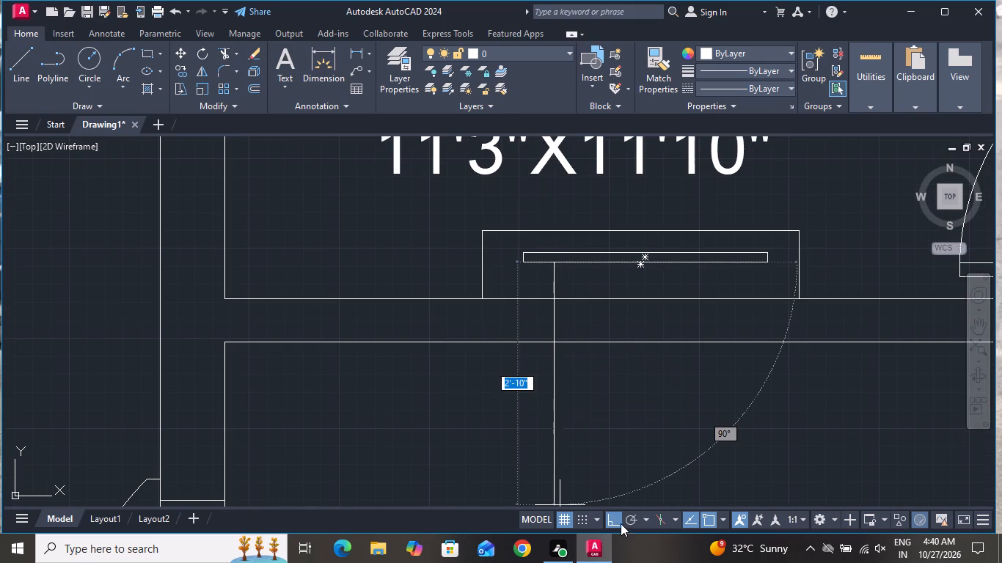
pyautogui.click(626, 520)
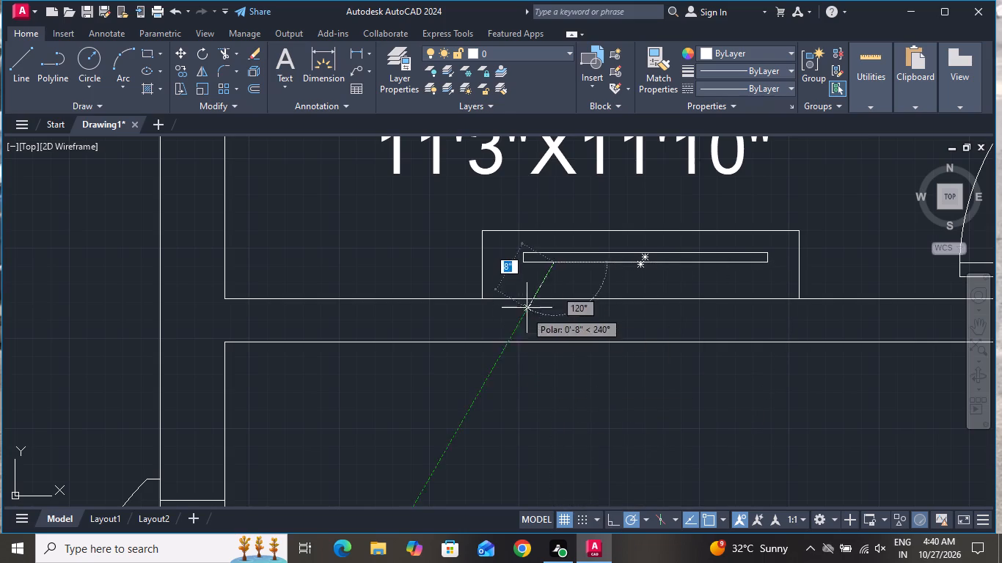
pyautogui.scroll(2, 530, 291)
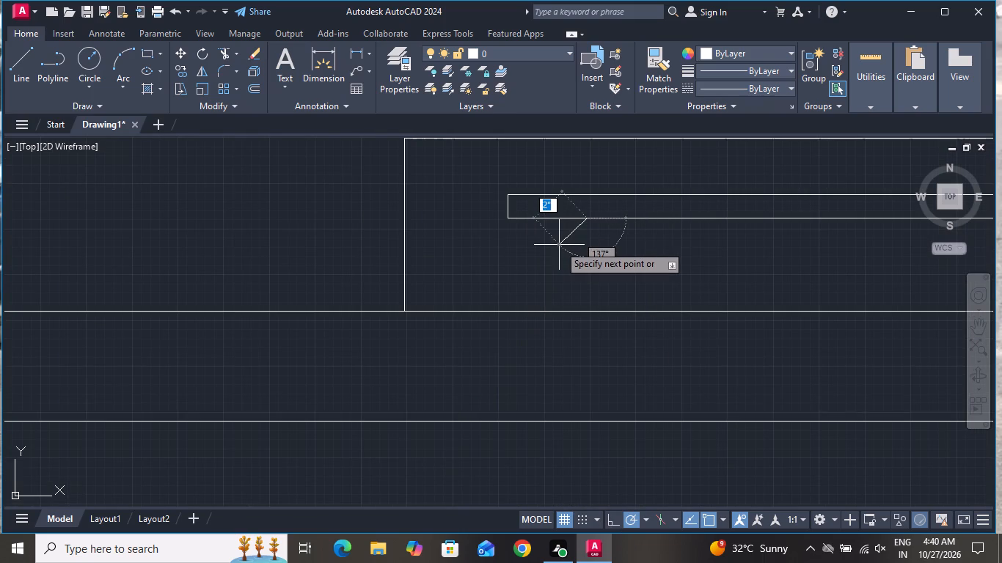
pyautogui.click(559, 245)
pyautogui.scroll(-3, 654, 249)
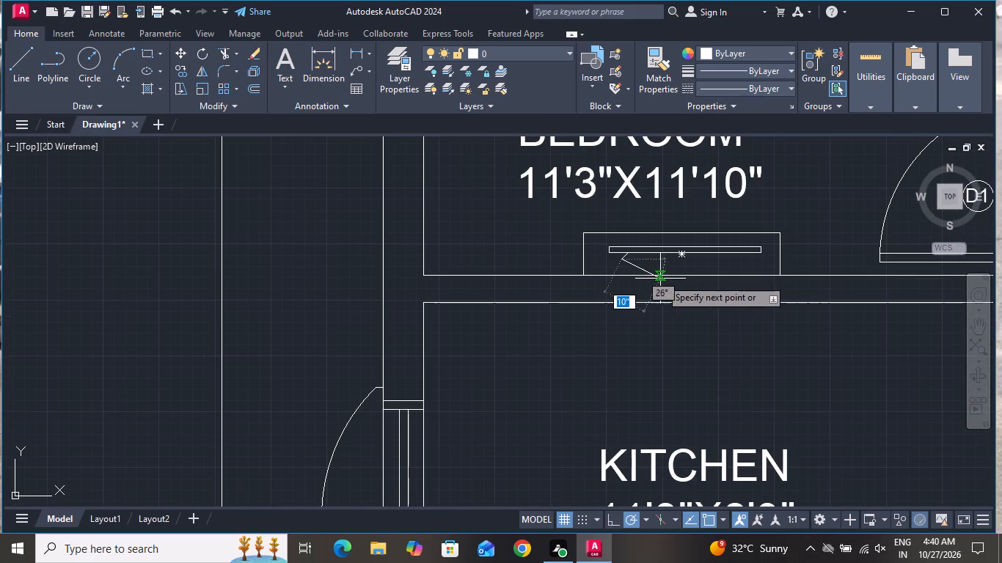
pyautogui.scroll(1, 734, 268)
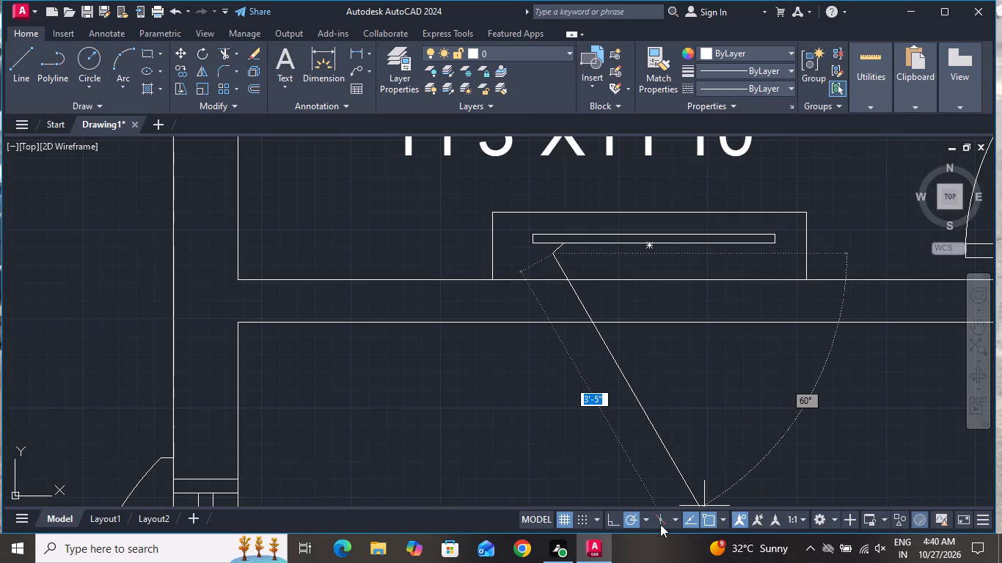
pyautogui.click(608, 514)
pyautogui.scroll(2, 763, 243)
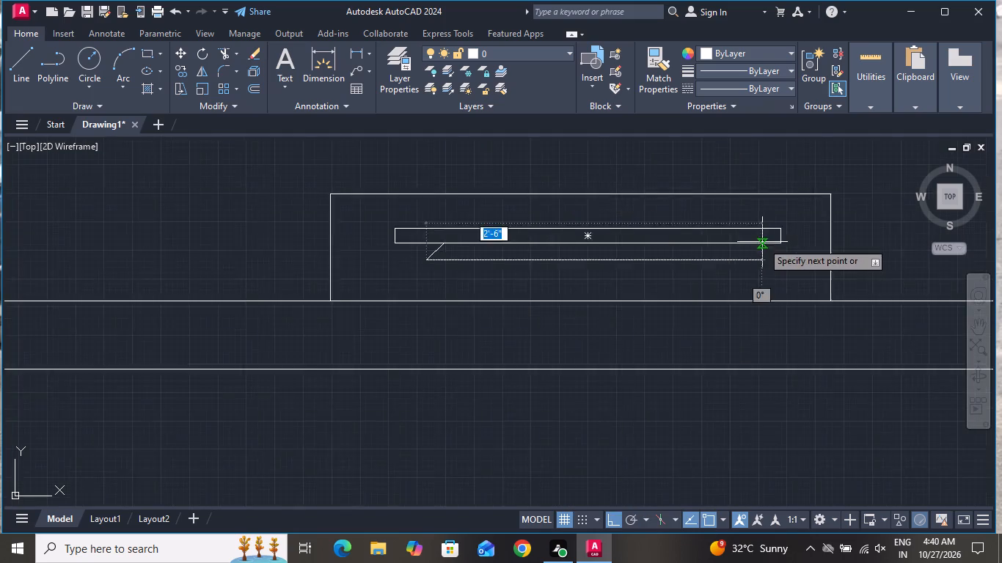
pyautogui.scroll(1, 762, 242)
pyautogui.click(739, 284)
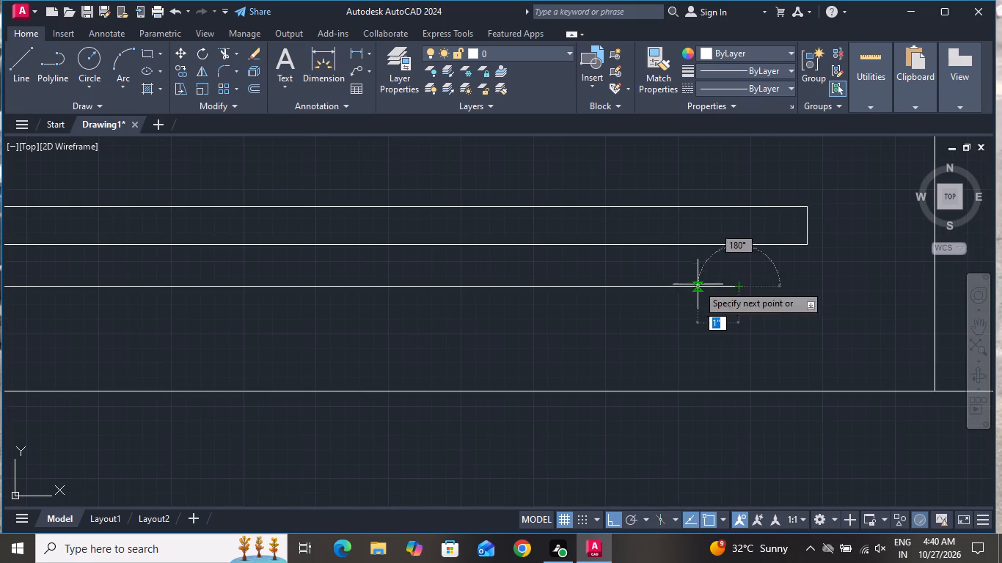
pyautogui.click(681, 246)
pyautogui.rightClick(681, 246)
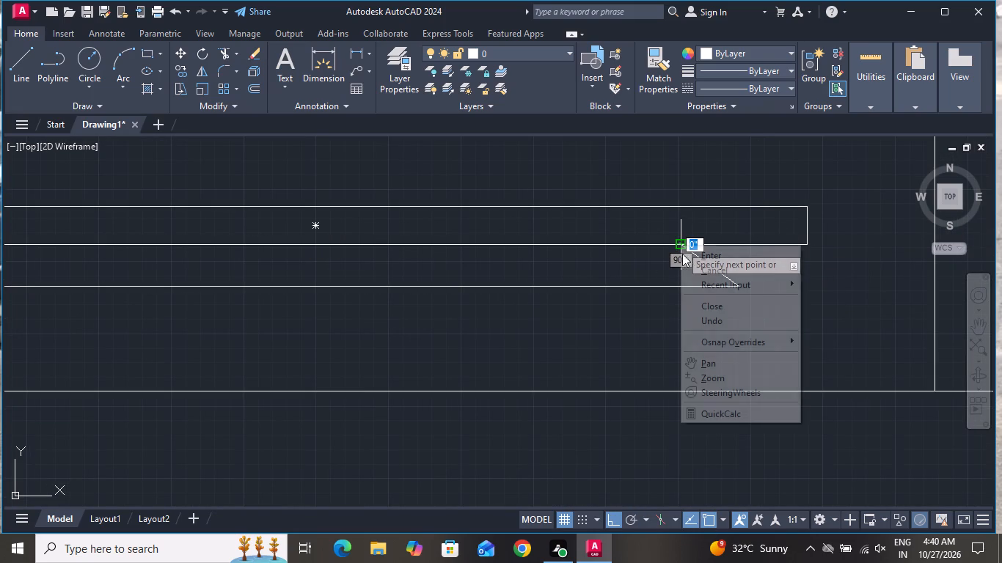
pyautogui.click(703, 274)
# Insert the Toilet - Imperial block from the architectural tool palette just outside the bedroom's left wall, and close the palette.
pyautogui.scroll(-3, 709, 291)
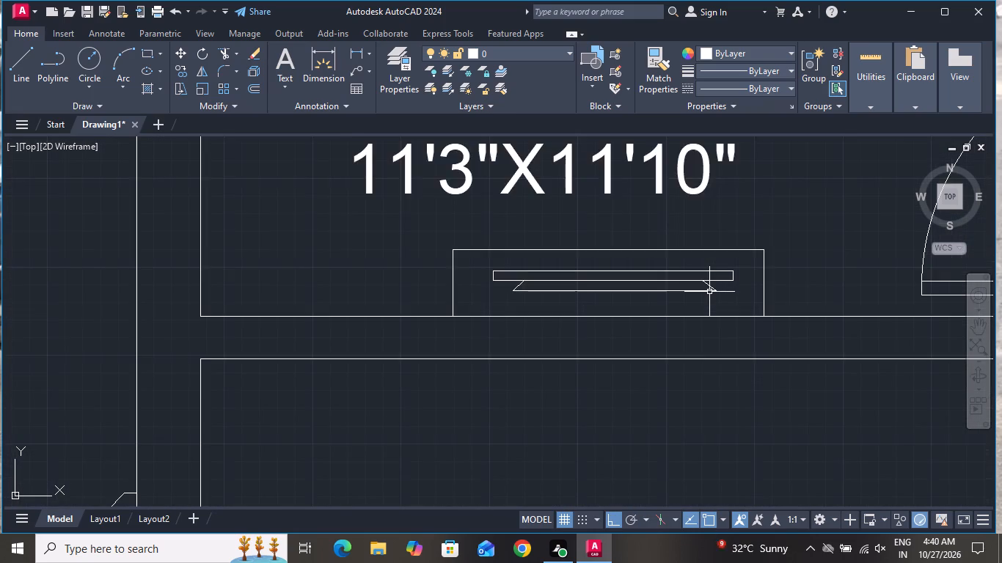
pyautogui.scroll(-2, 709, 292)
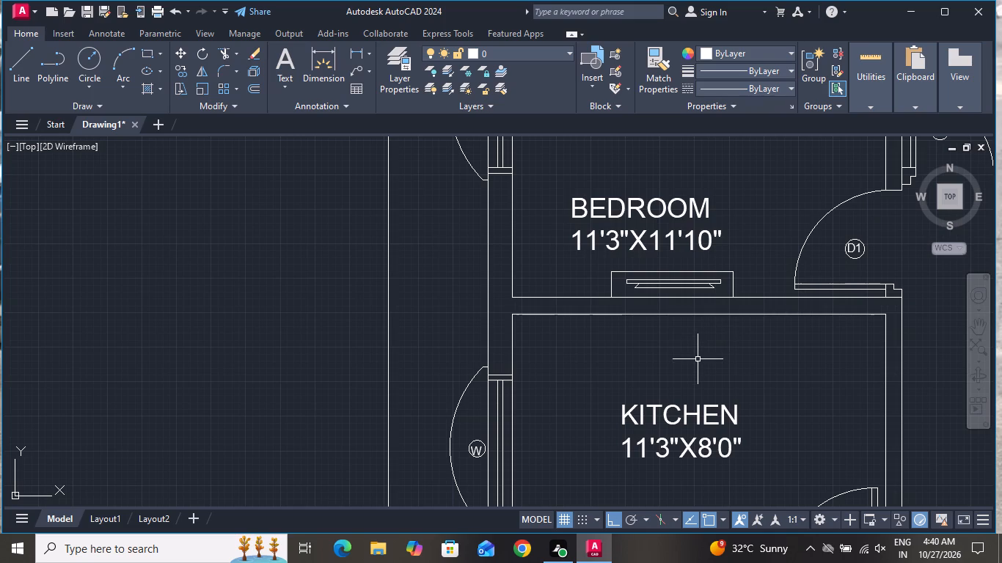
pyautogui.write('TP')
pyautogui.press('space')
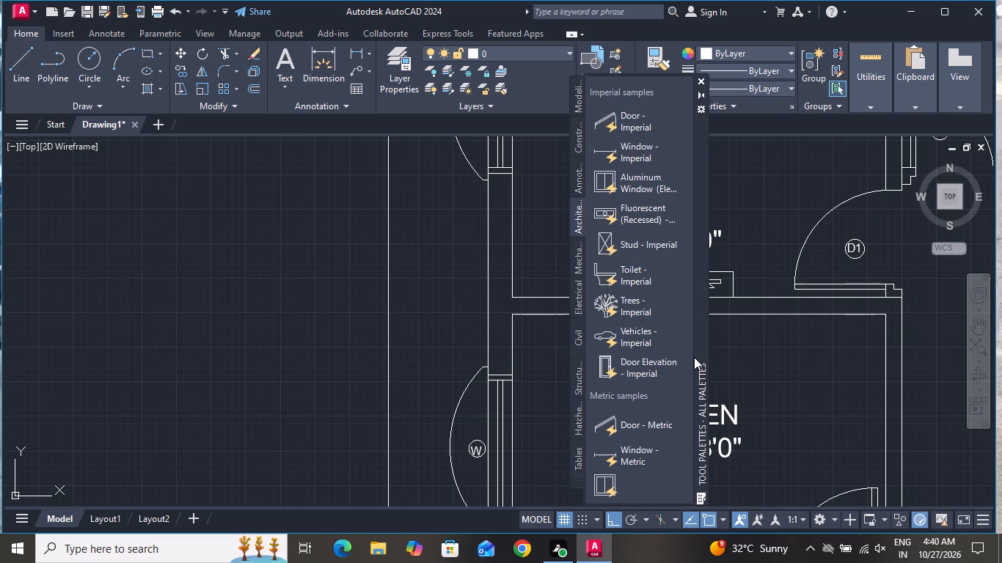
pyautogui.moveTo(627, 287); pyautogui.dragTo(542, 279)
pyautogui.click(546, 278)
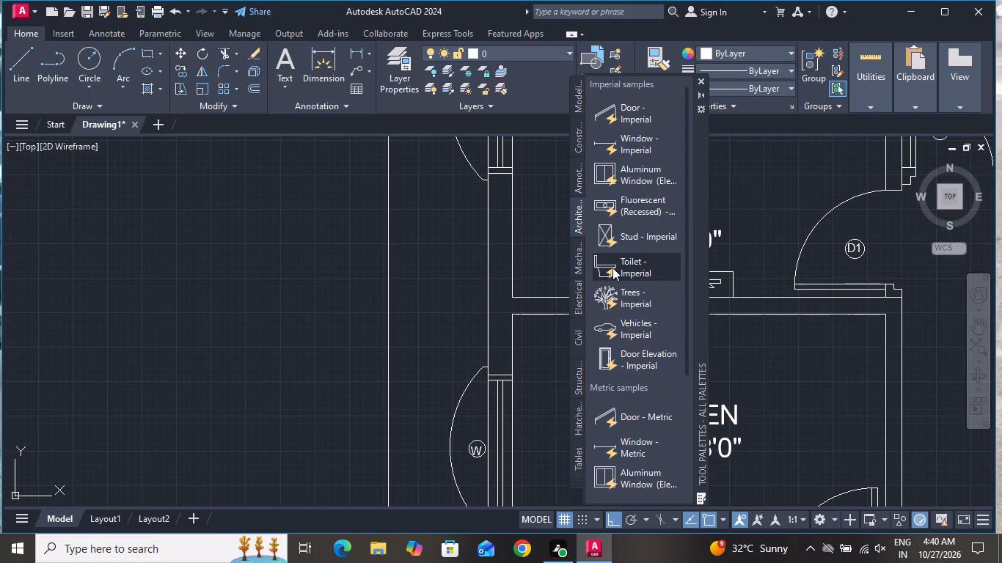
pyautogui.moveTo(612, 267); pyautogui.dragTo(457, 283)
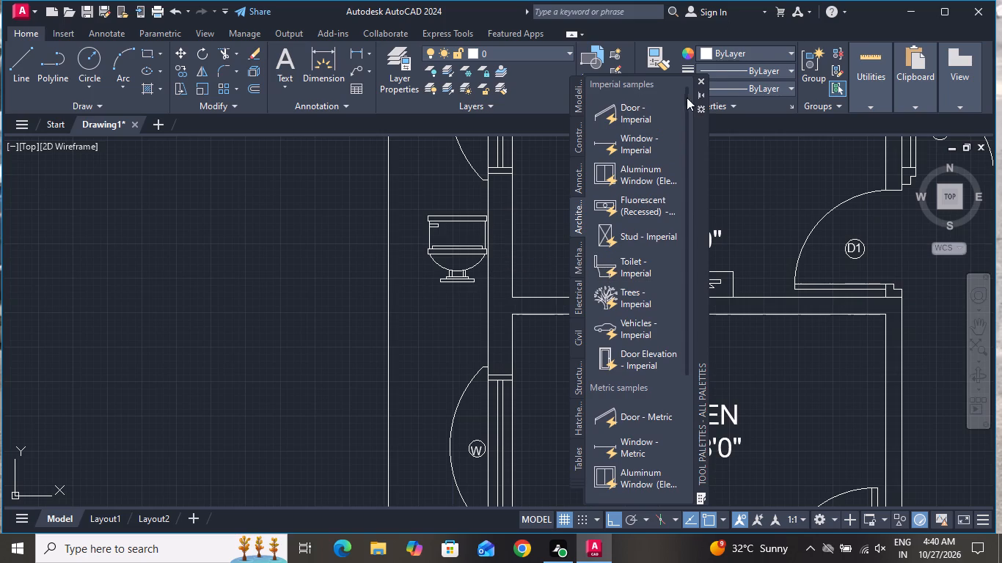
pyautogui.click(704, 79)
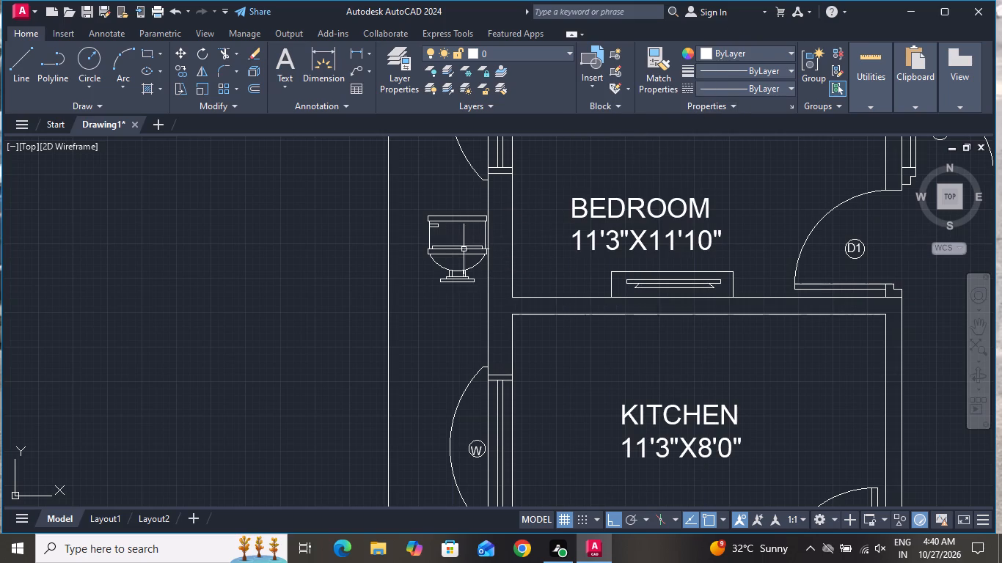
# Switch the inserted toilet block to its Round (Plan) view.
pyautogui.click(462, 250)
pyautogui.click(415, 298)
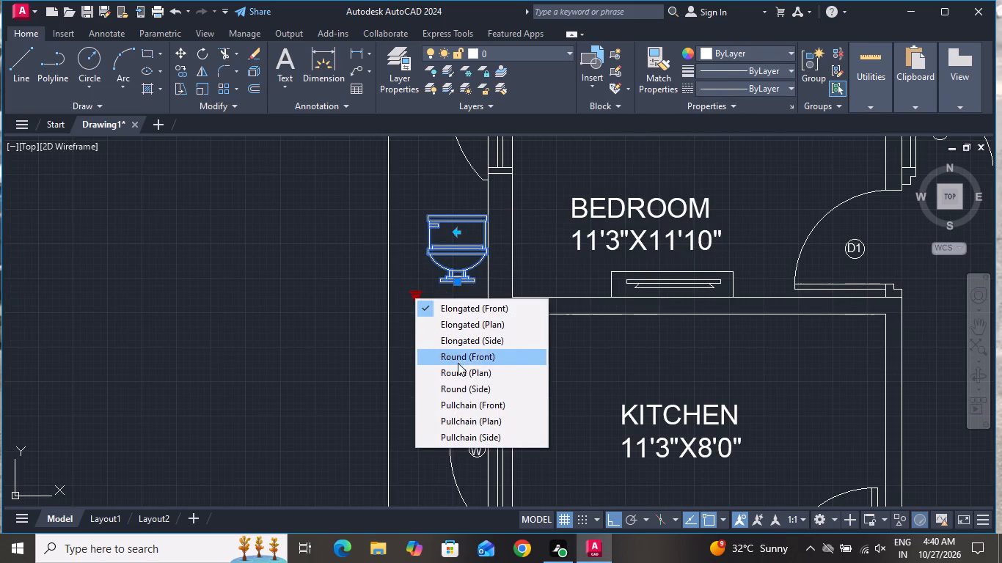
pyautogui.click(462, 369)
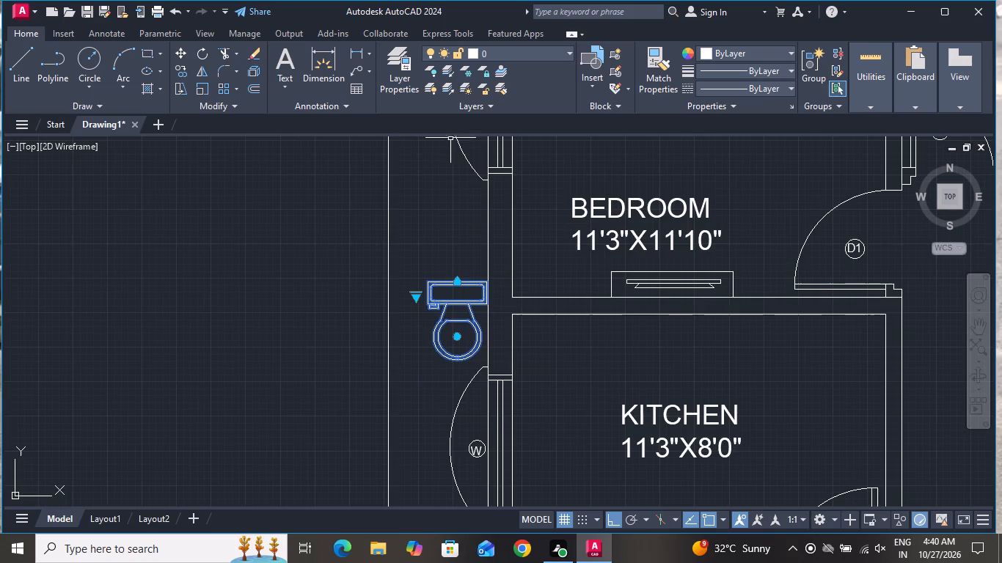
# Move the toilet block into the 5'0"X7'11" toilet room, with its tank against the top wall below the ventilator.
pyautogui.scroll(-3, 511, 212)
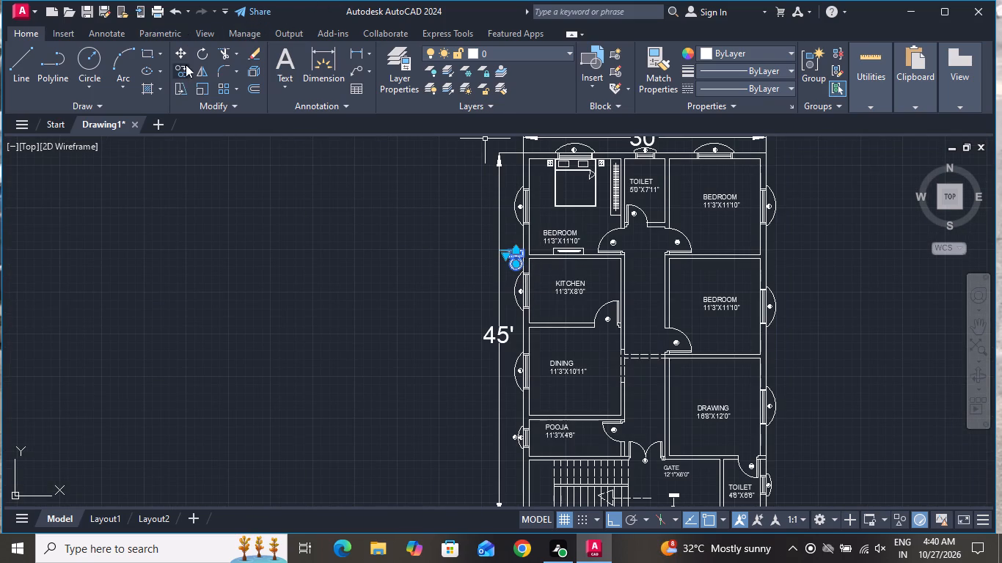
pyautogui.click(181, 50)
pyautogui.click(516, 252)
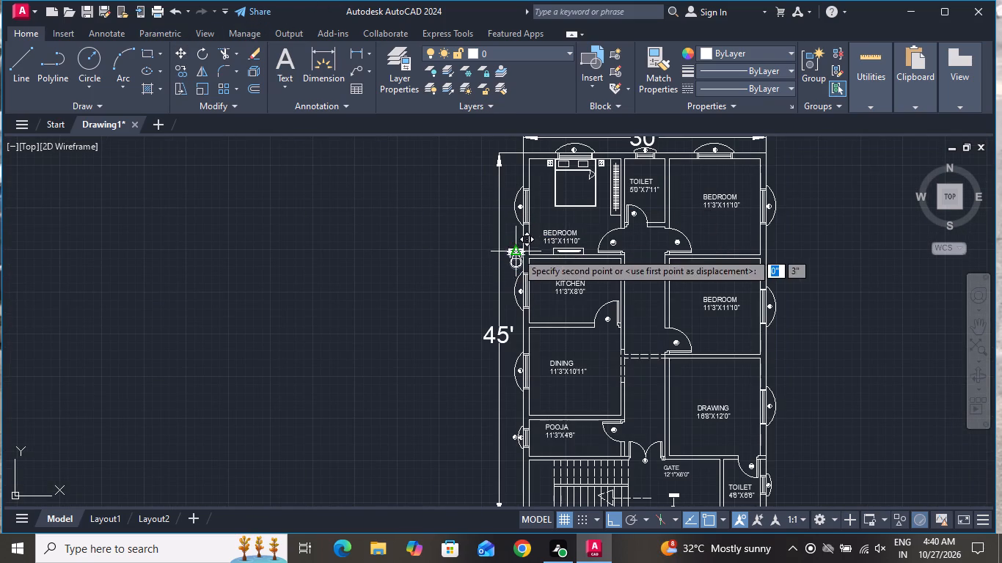
pyautogui.click(621, 523)
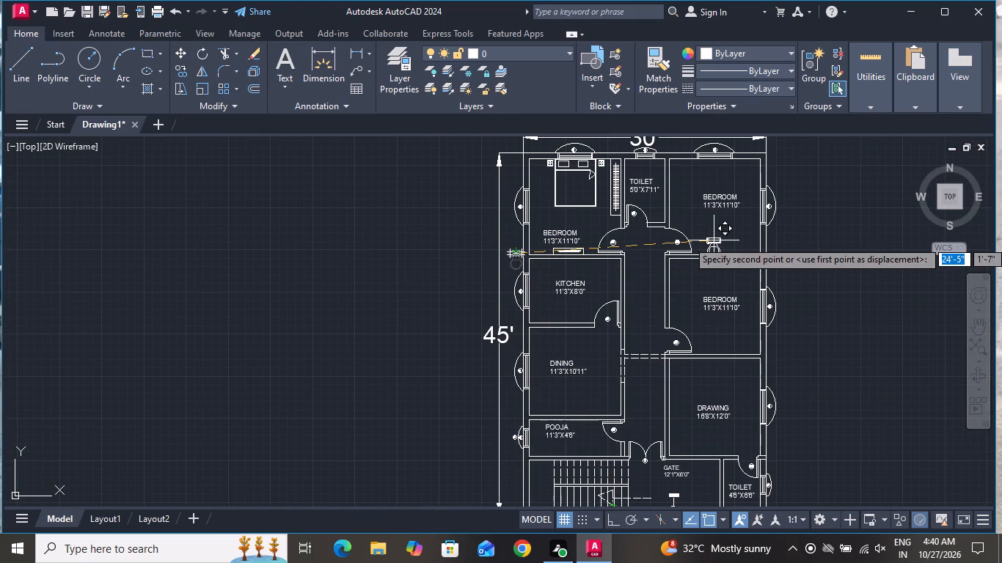
pyautogui.scroll(2, 661, 206)
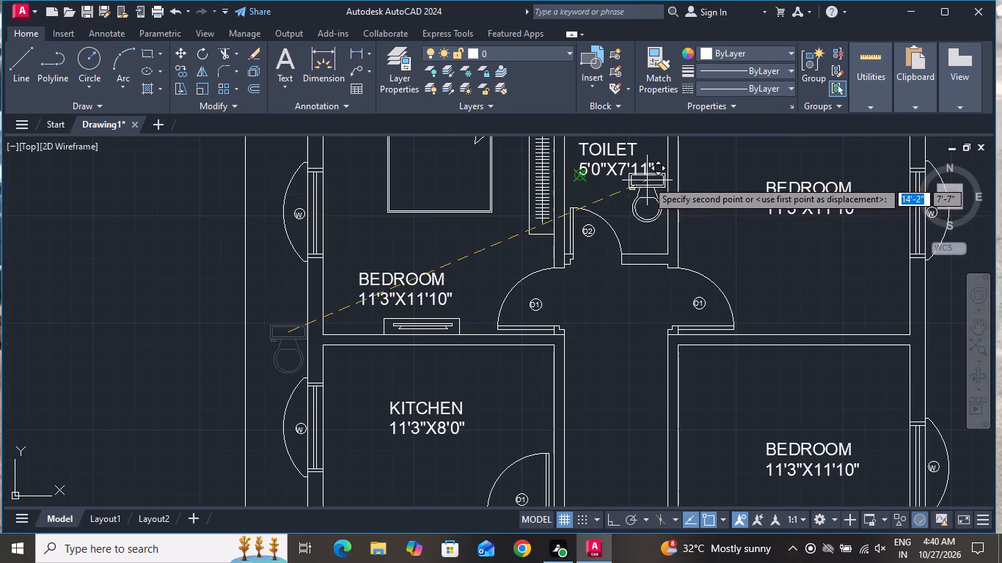
pyautogui.scroll(1, 647, 180)
pyautogui.scroll(-2, 637, 221)
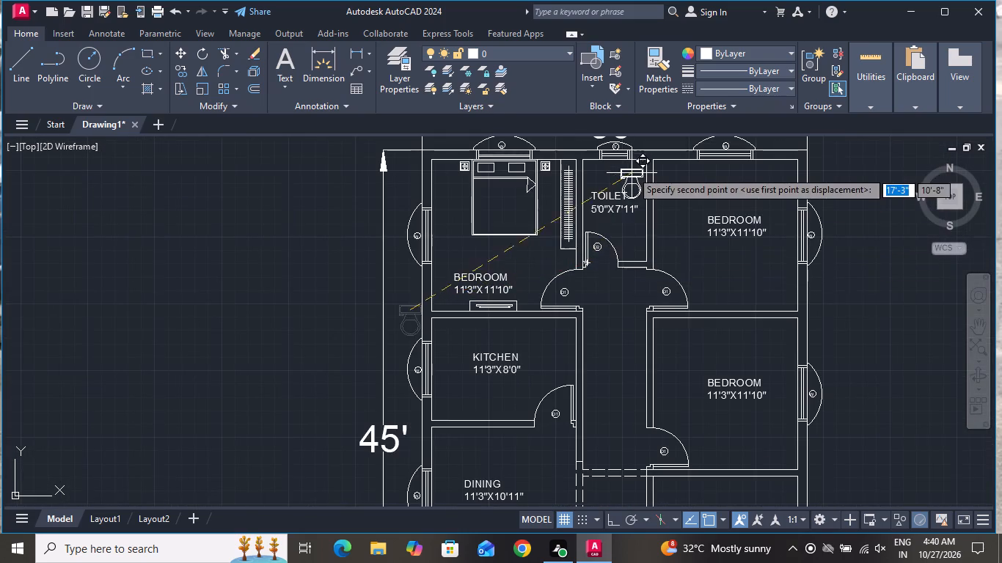
pyautogui.scroll(4, 629, 167)
pyautogui.scroll(-3, 627, 172)
pyautogui.scroll(5, 601, 166)
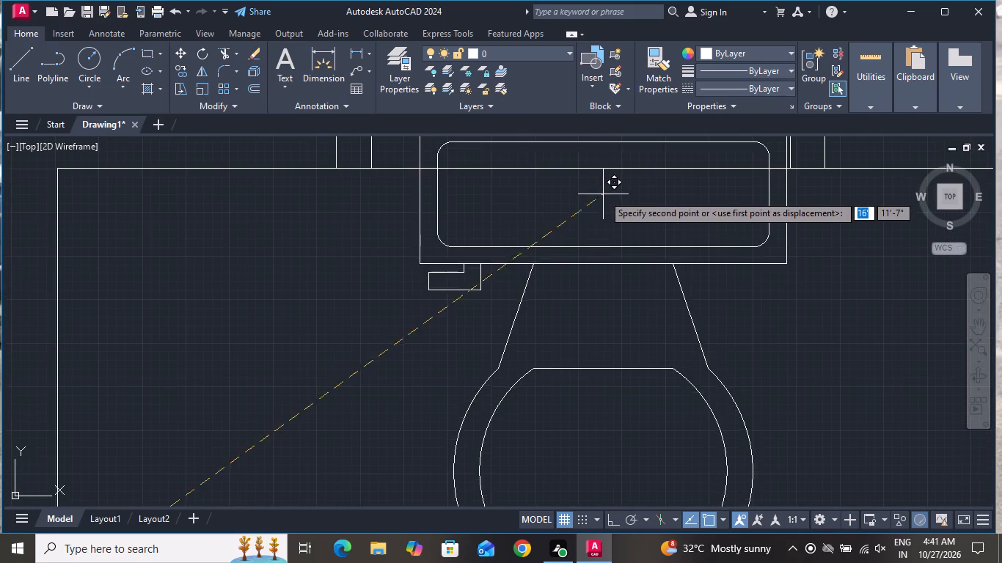
pyautogui.click(597, 238)
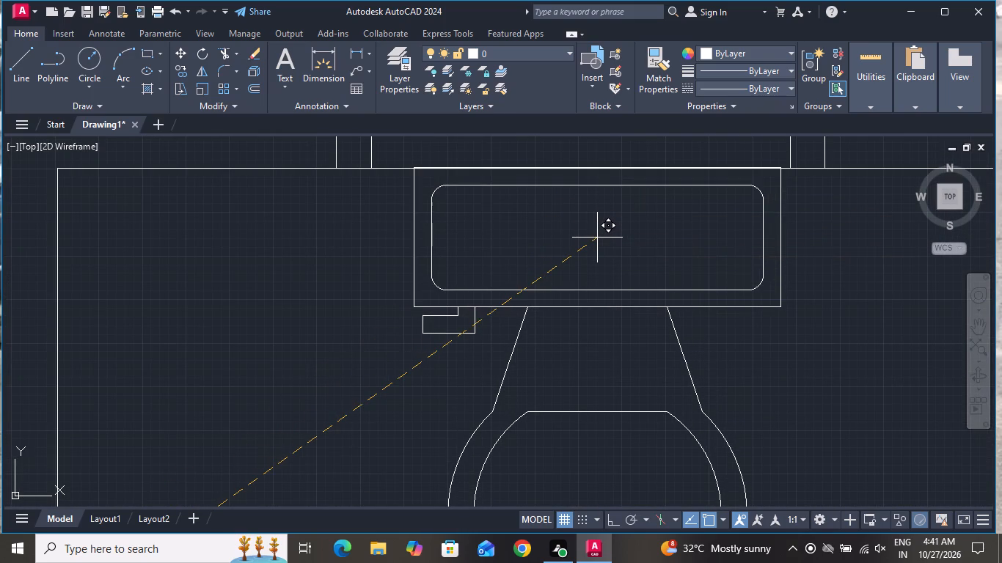
pyautogui.scroll(-5, 602, 237)
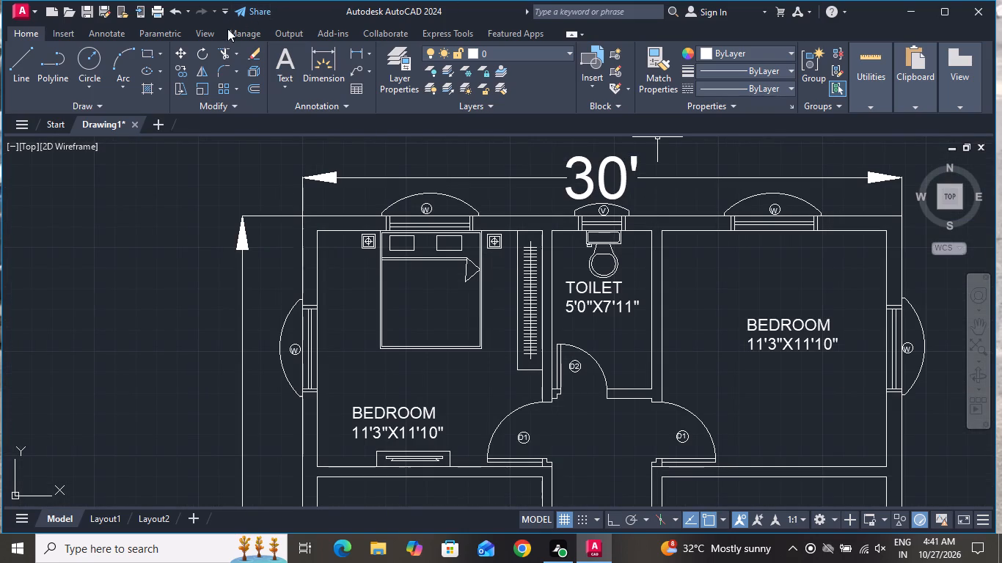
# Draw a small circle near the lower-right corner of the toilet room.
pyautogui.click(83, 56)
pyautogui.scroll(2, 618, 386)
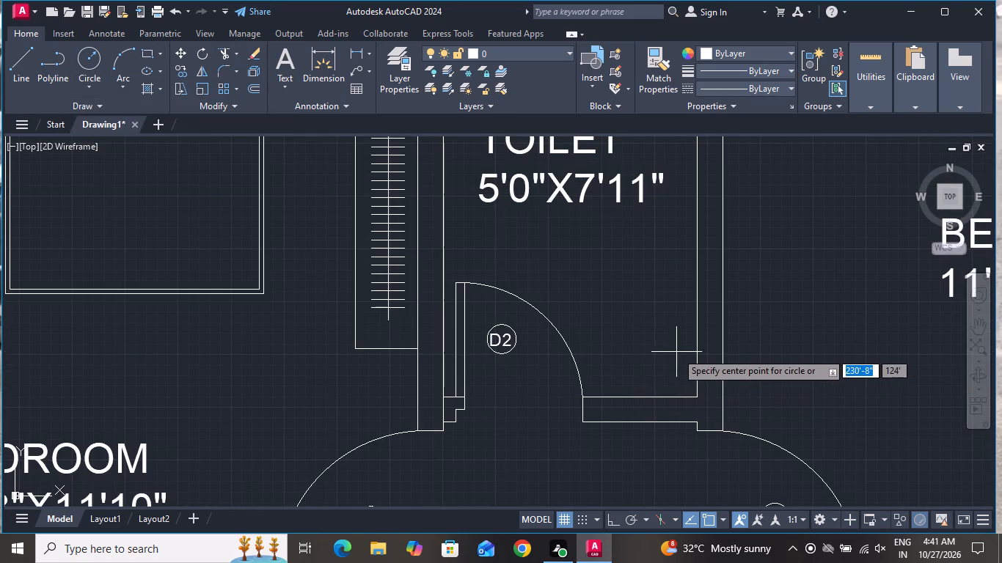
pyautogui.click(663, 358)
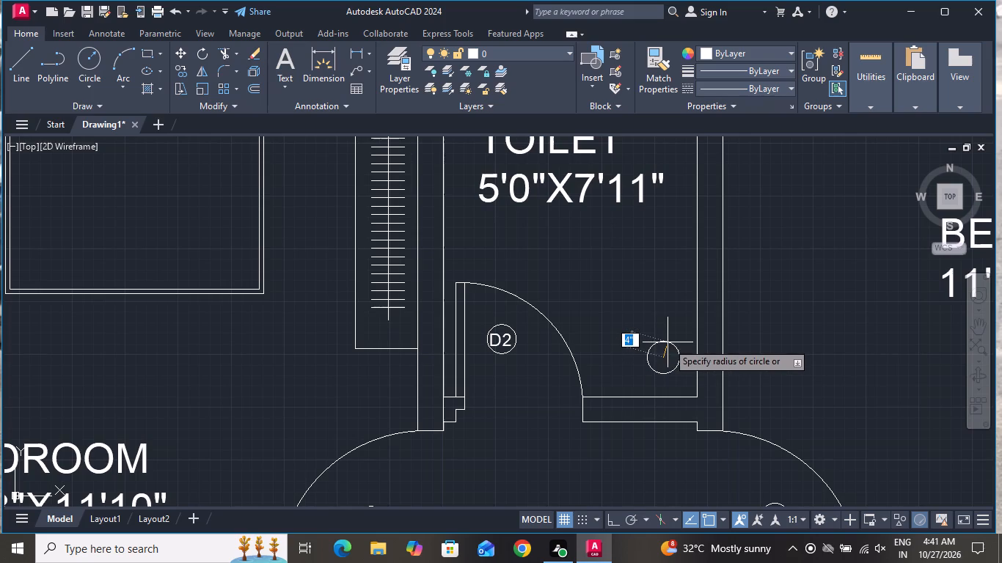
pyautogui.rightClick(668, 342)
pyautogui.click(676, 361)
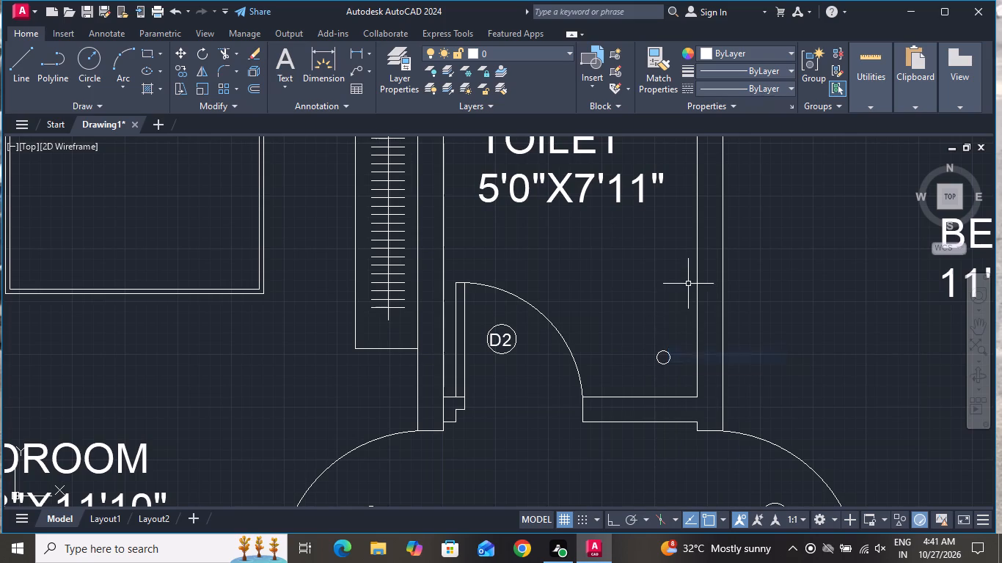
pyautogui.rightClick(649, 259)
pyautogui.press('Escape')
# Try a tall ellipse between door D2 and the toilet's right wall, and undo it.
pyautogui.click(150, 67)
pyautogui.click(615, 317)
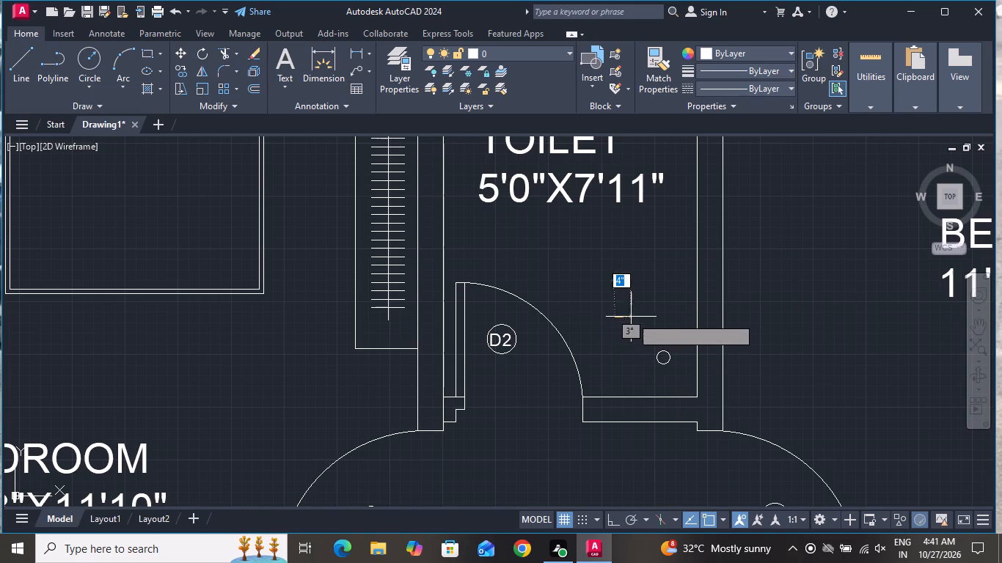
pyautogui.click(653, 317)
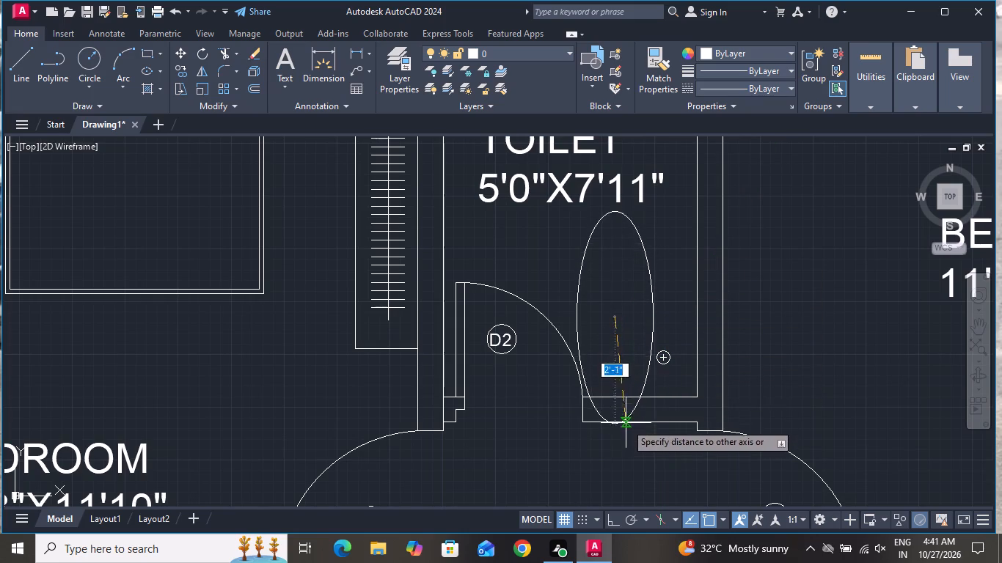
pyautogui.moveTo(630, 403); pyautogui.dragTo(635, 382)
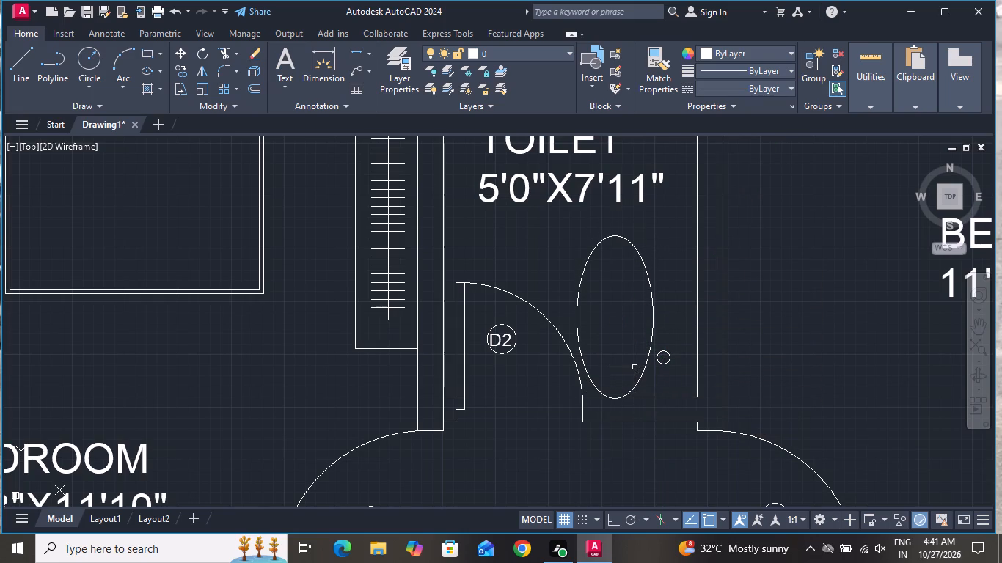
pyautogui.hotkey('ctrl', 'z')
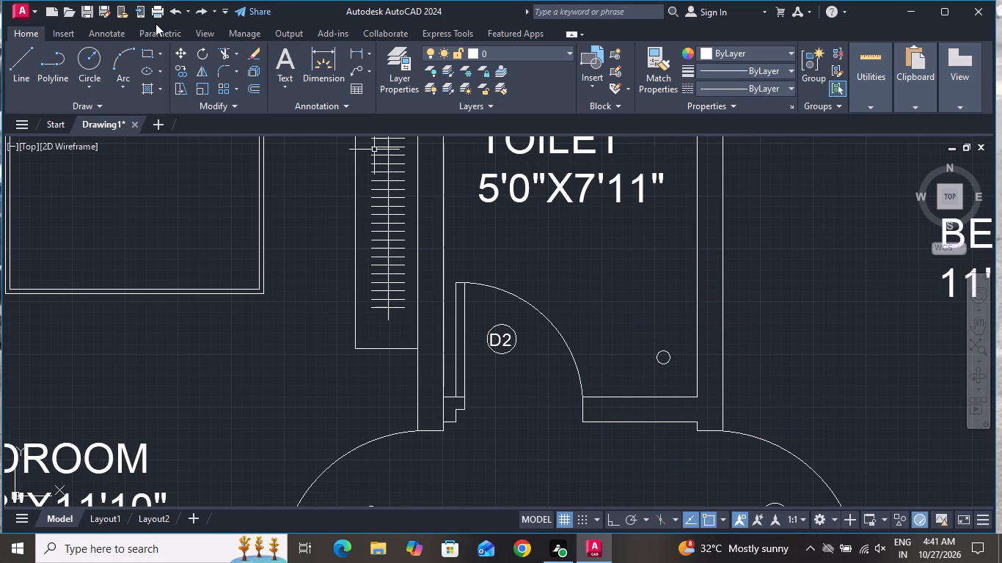
# Draw an ellipse beside door D2 in the toilet with a vertical half-axis of about 8", and narrow it horizontally into an upright oval.
pyautogui.click(147, 69)
pyautogui.click(580, 284)
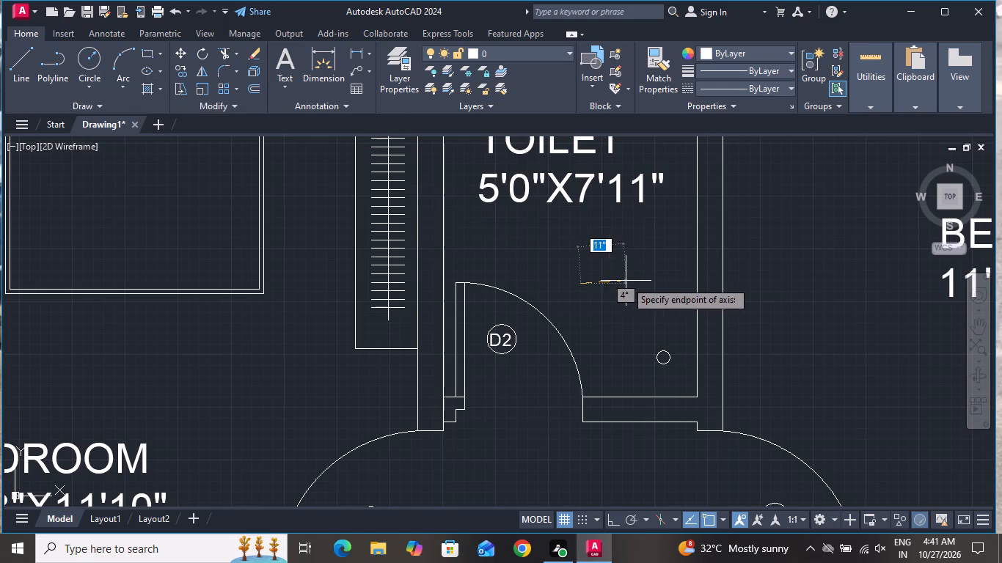
pyautogui.click(627, 280)
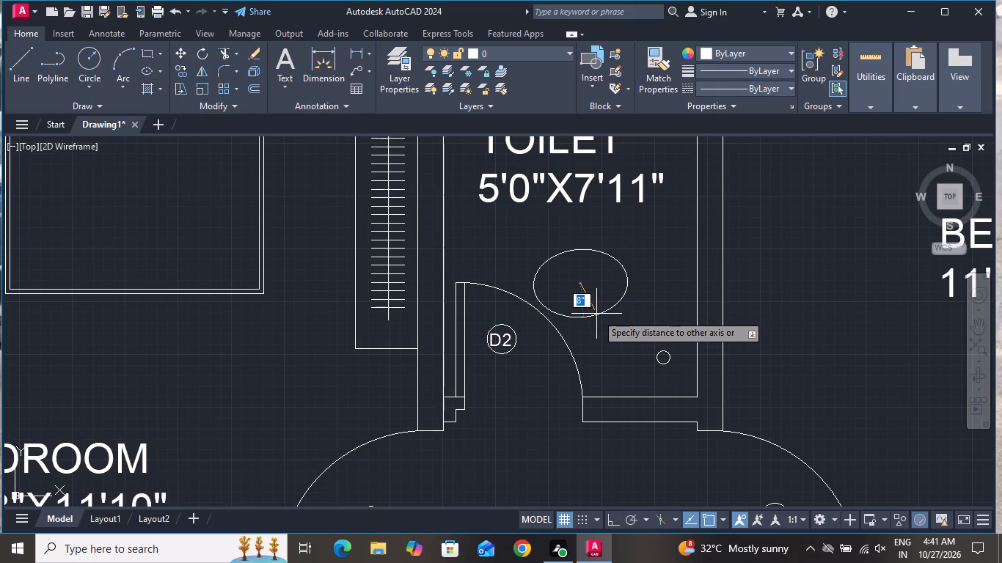
pyautogui.click(596, 314)
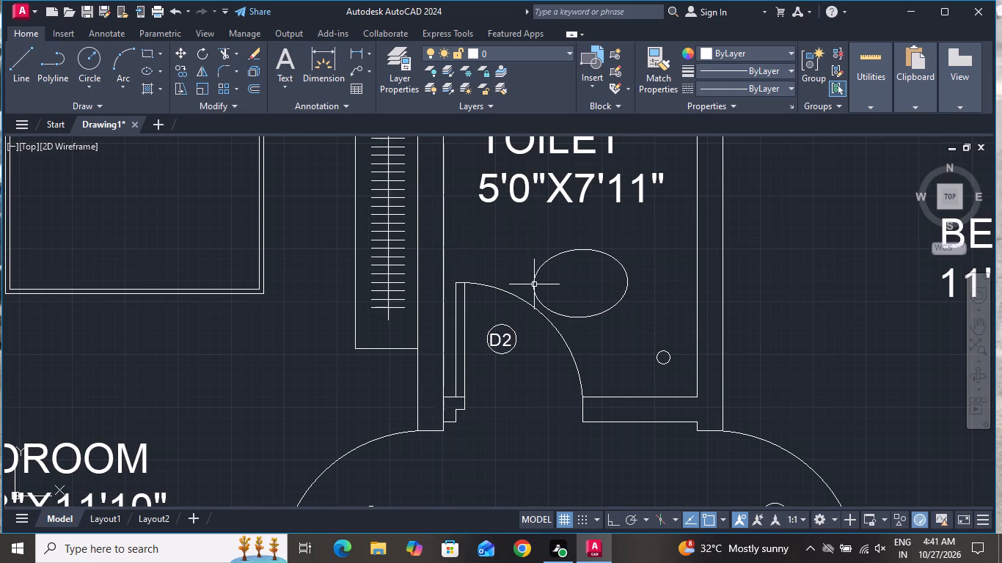
pyautogui.click(532, 281)
pyautogui.click(533, 289)
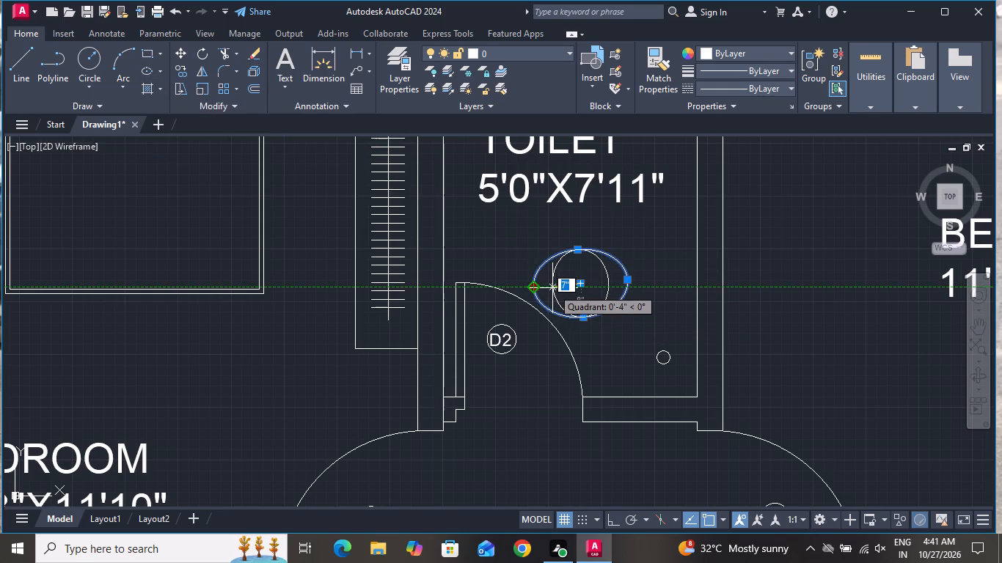
pyautogui.click(555, 287)
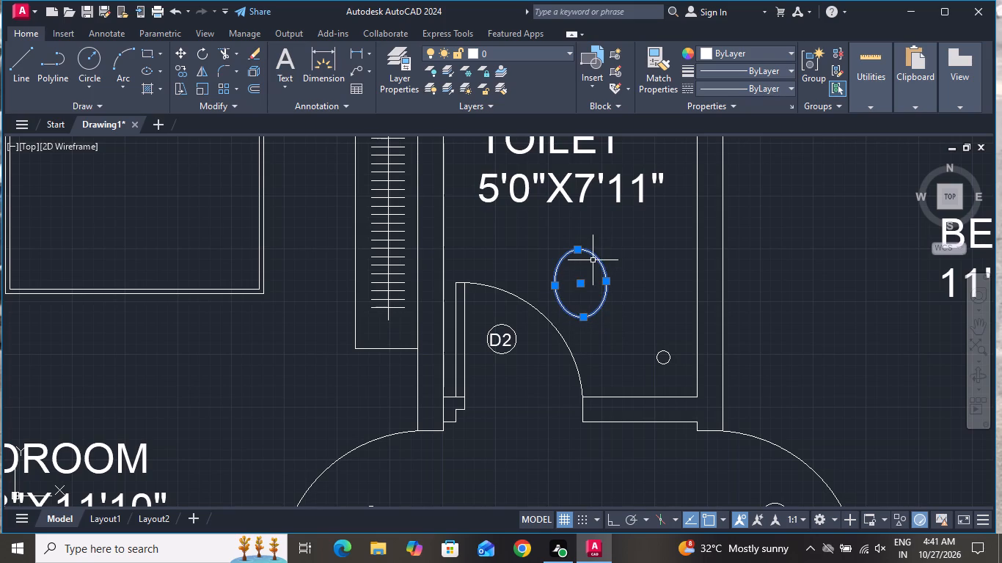
# Turn on ortho and rotate the oval 270° about a point just below it, so its long axis runs horizontally.
pyautogui.click(201, 51)
pyautogui.click(615, 520)
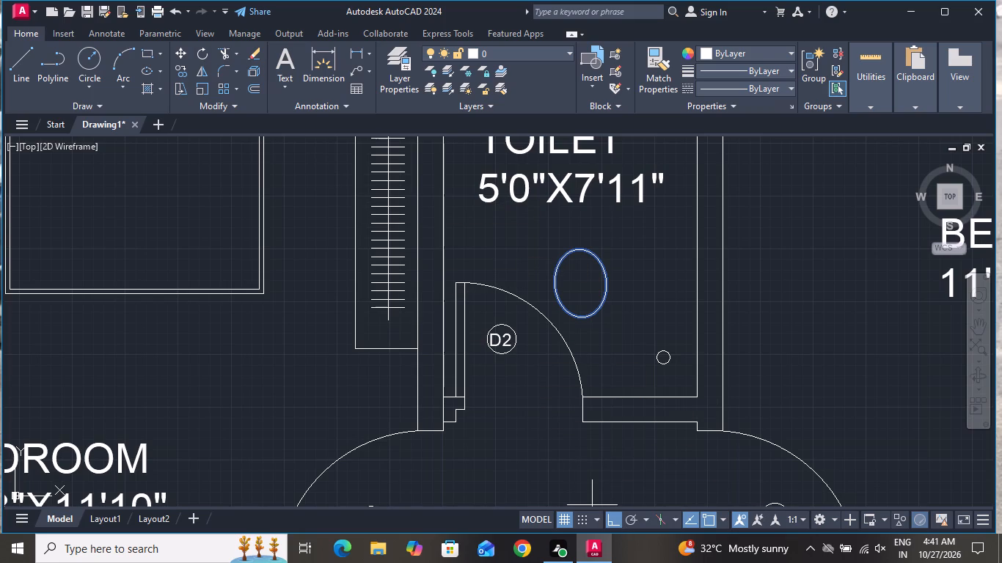
pyautogui.click(597, 326)
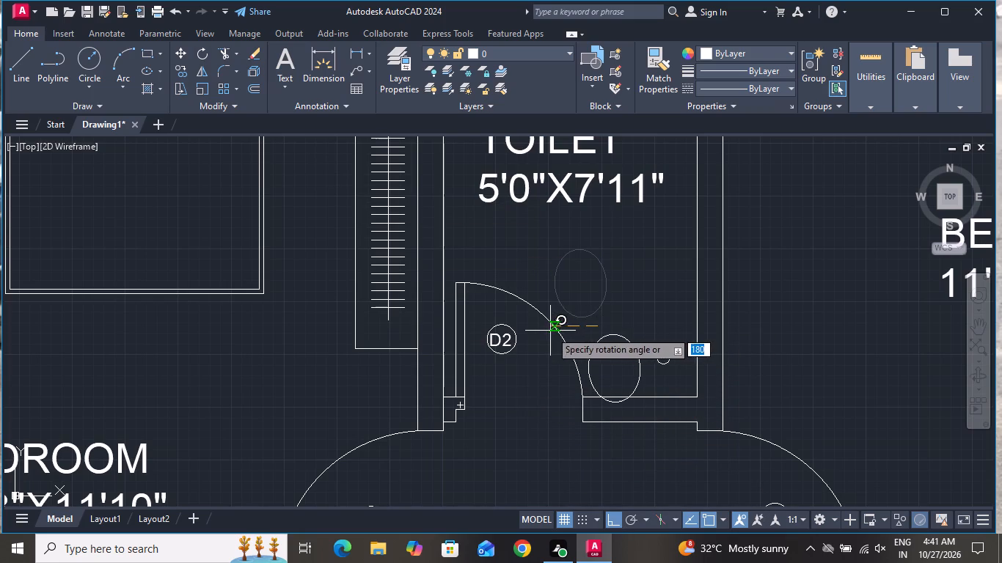
pyautogui.click(593, 339)
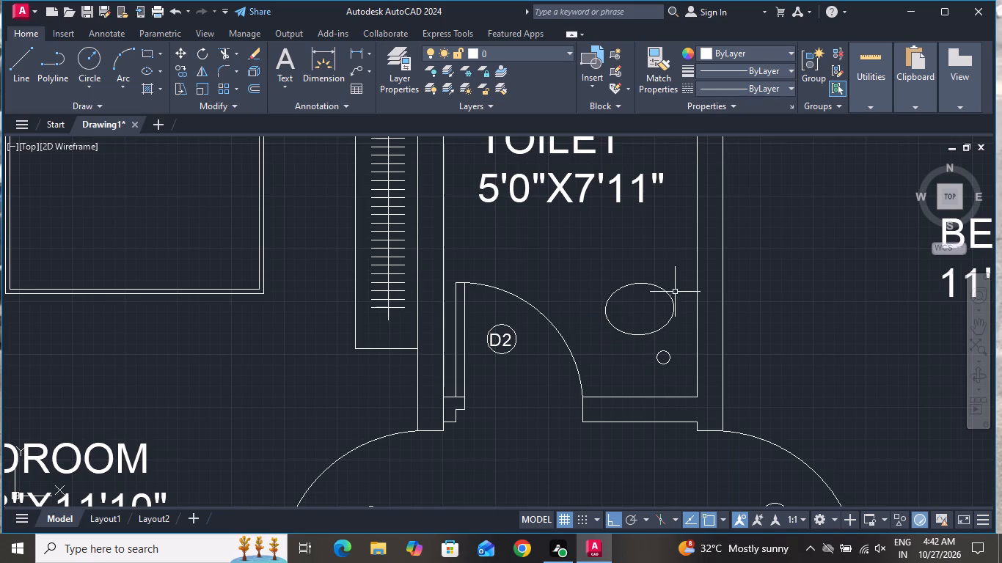
# Move the ellipse straight down to just above the toilet room's bottom wall.
pyautogui.click(682, 286)
pyautogui.click(613, 345)
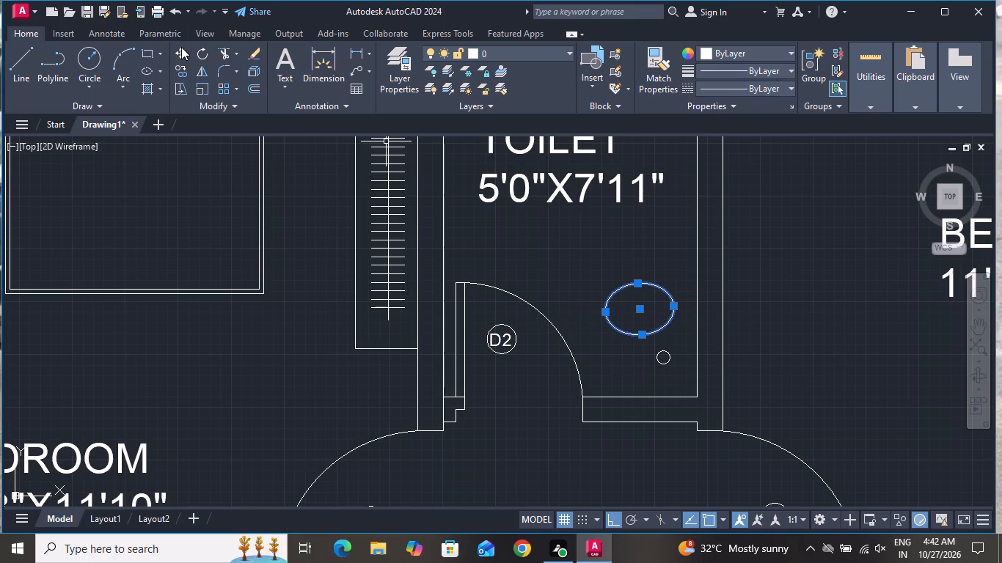
pyautogui.click(181, 47)
pyautogui.click(634, 309)
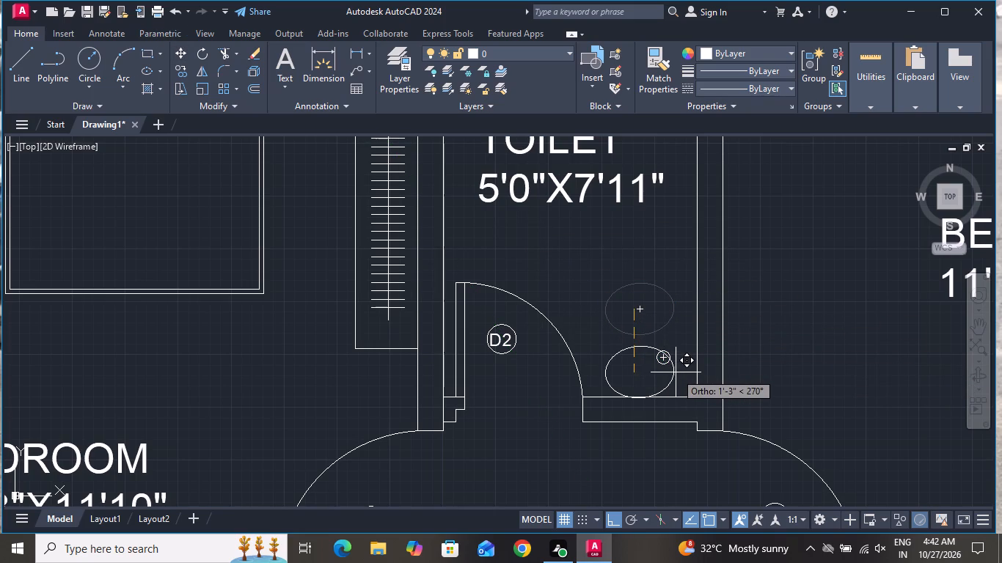
pyautogui.click(687, 368)
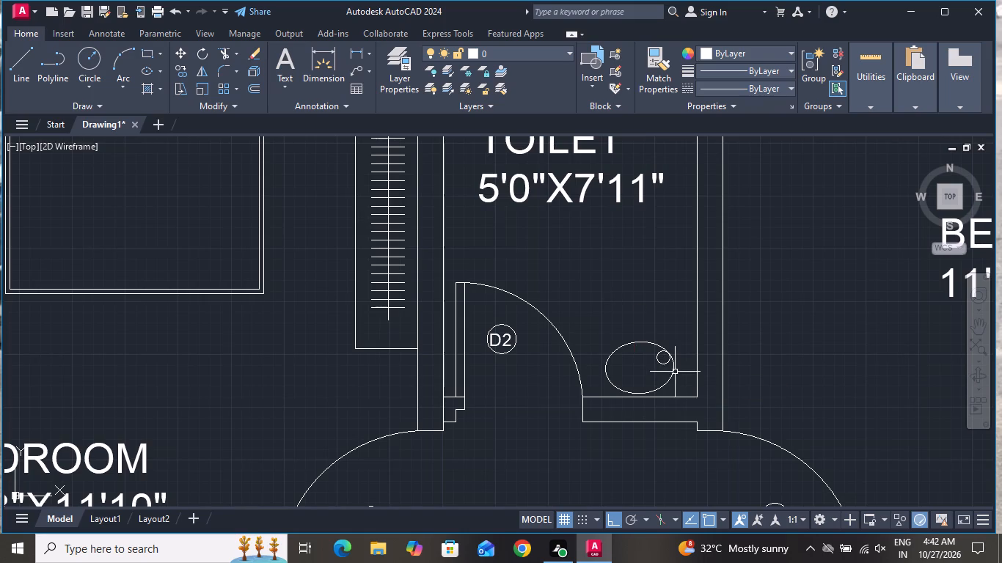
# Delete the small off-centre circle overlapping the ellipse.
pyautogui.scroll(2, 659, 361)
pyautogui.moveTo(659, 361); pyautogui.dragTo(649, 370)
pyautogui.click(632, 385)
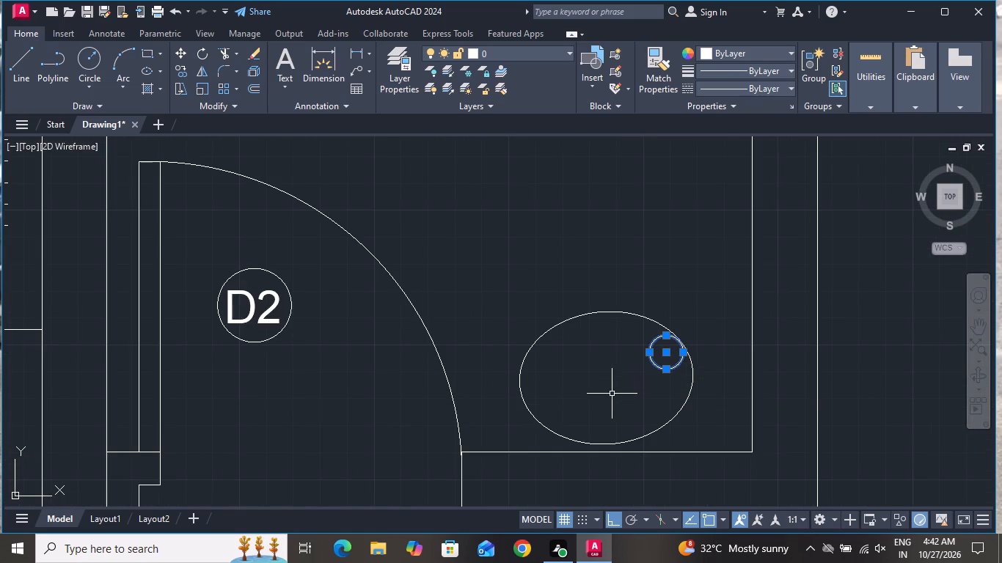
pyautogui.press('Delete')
# Draw a small drain circle at the centre of the basin ellipse.
pyautogui.scroll(-4, 604, 311)
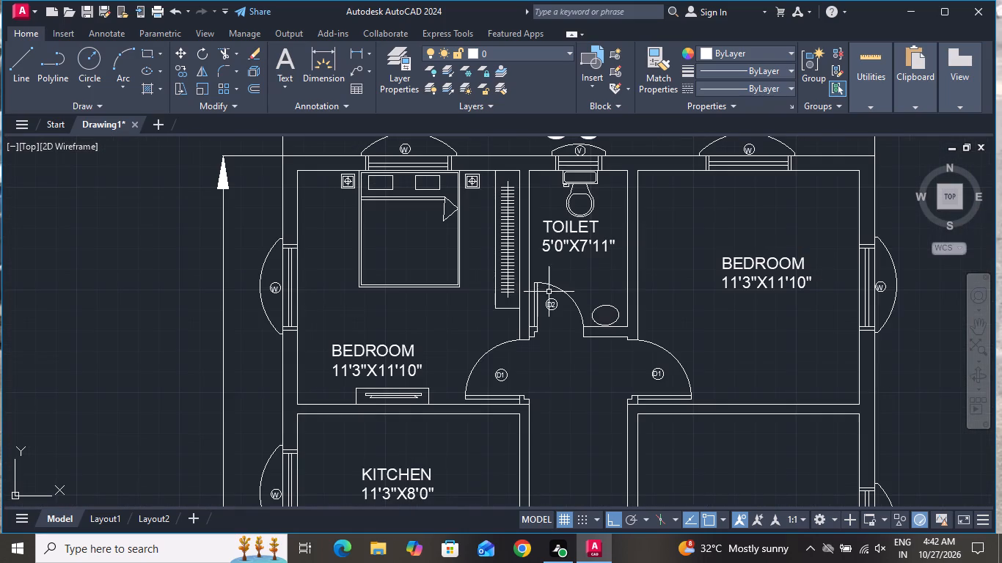
pyautogui.click(91, 51)
pyautogui.scroll(2, 596, 306)
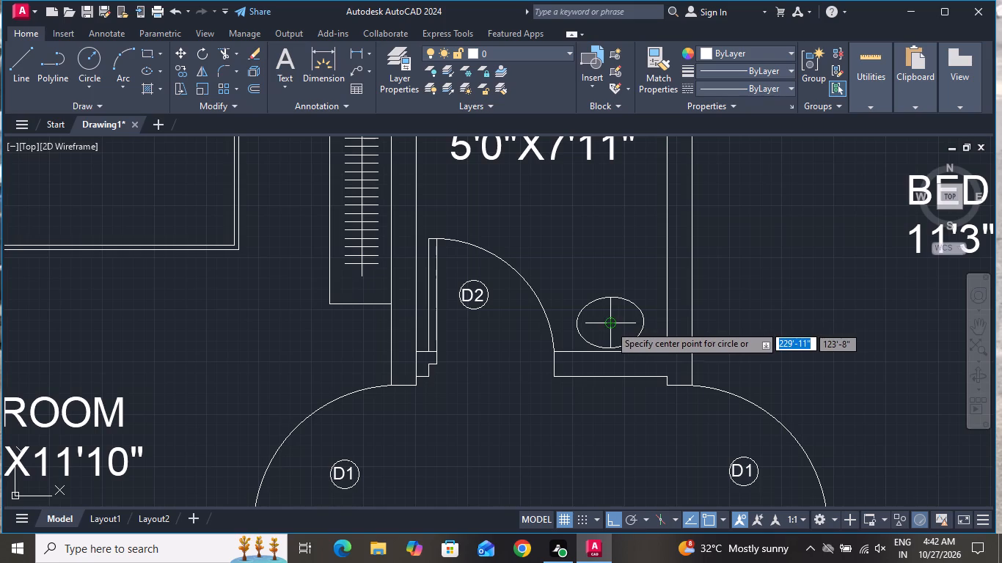
pyautogui.click(610, 324)
pyautogui.click(612, 326)
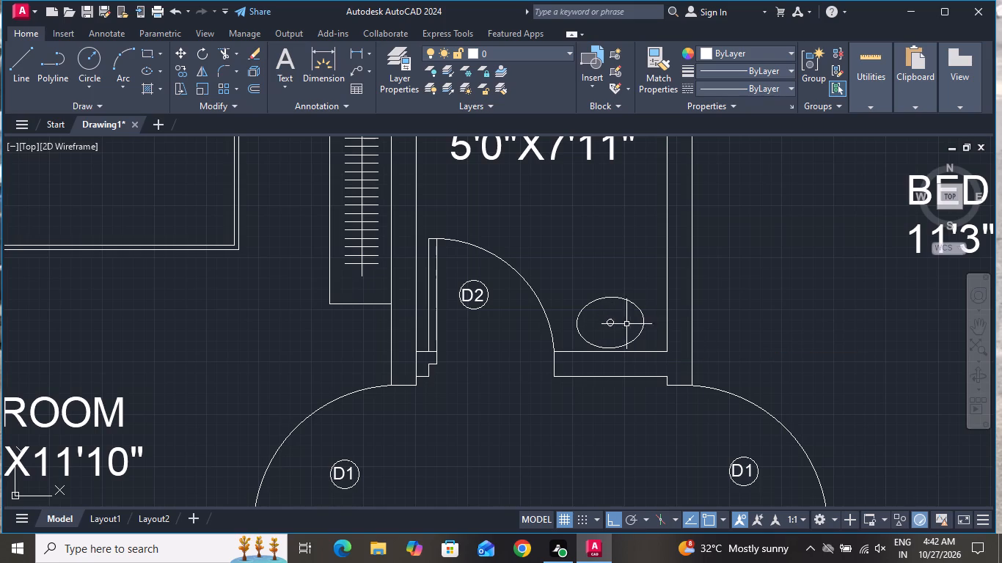
# Draw counter lines around the basin: about 1'-3" up from the bottom wall, and about 2' across to the right wall.
pyautogui.click(15, 57)
pyautogui.scroll(1, 536, 308)
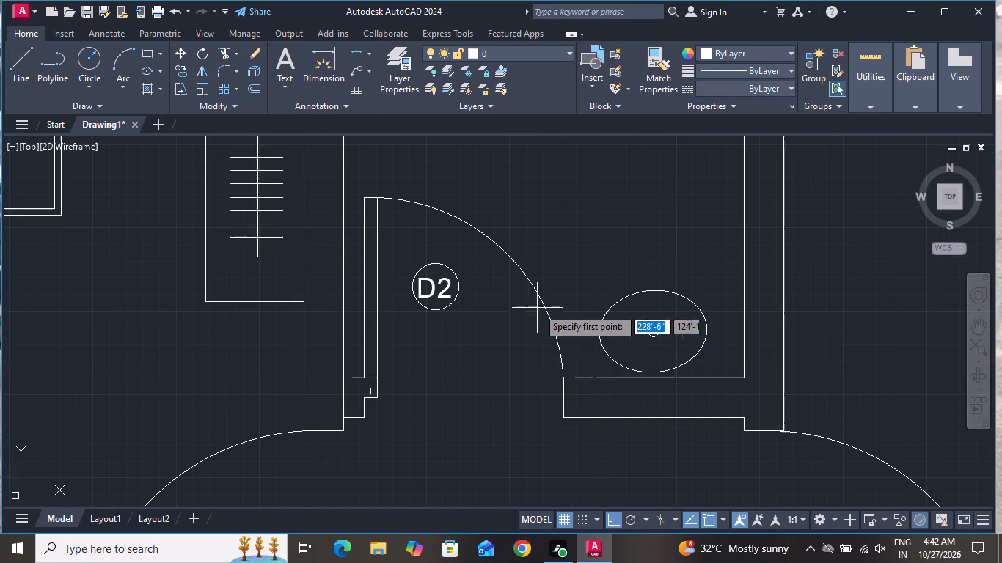
pyautogui.click(586, 379)
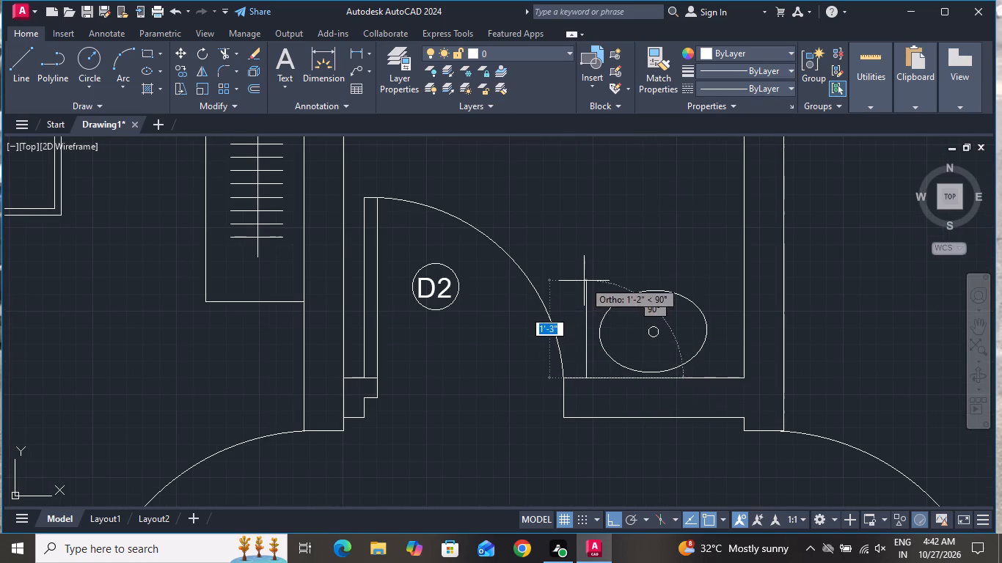
pyautogui.click(584, 280)
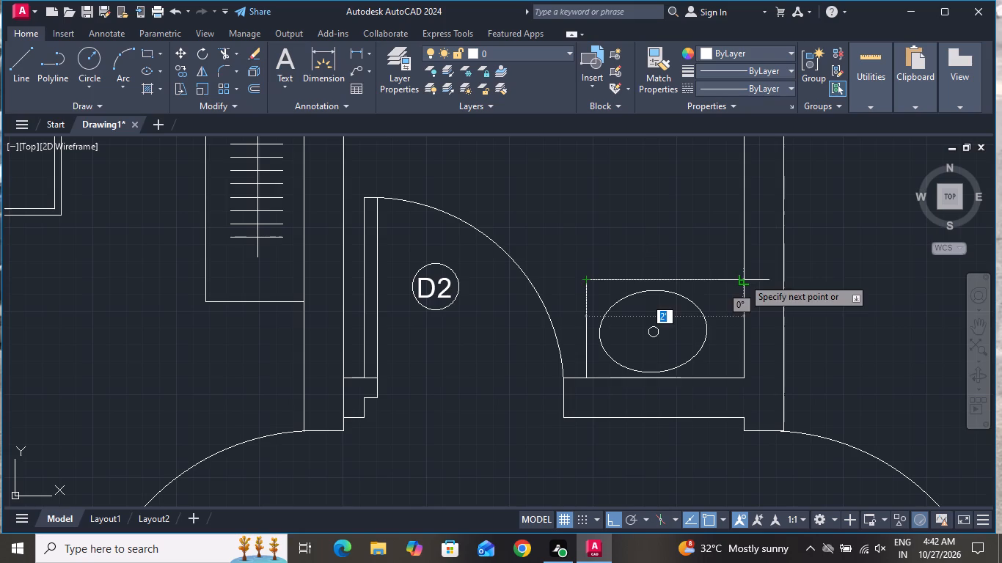
pyautogui.click(743, 278)
pyautogui.rightClick(742, 271)
pyautogui.click(745, 295)
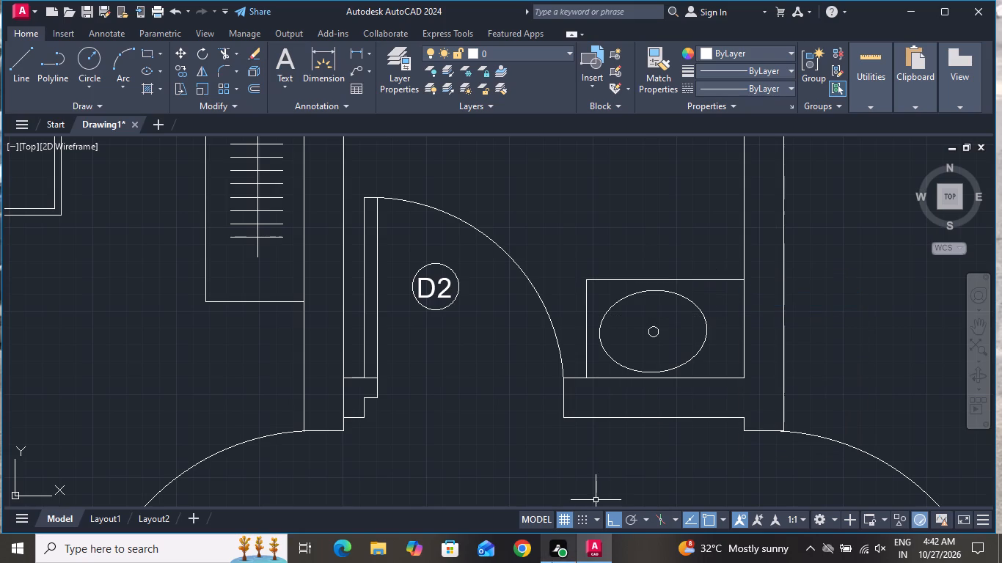
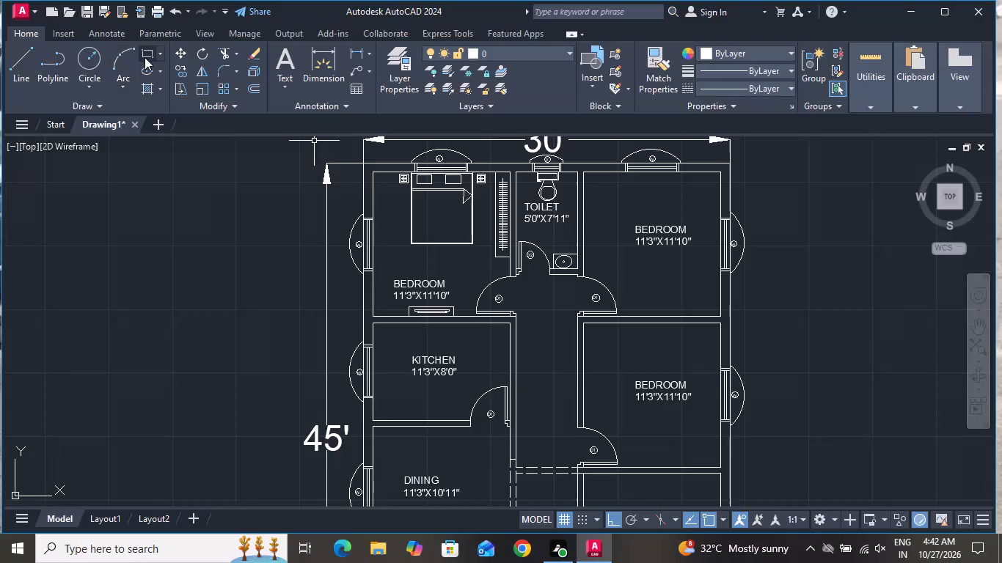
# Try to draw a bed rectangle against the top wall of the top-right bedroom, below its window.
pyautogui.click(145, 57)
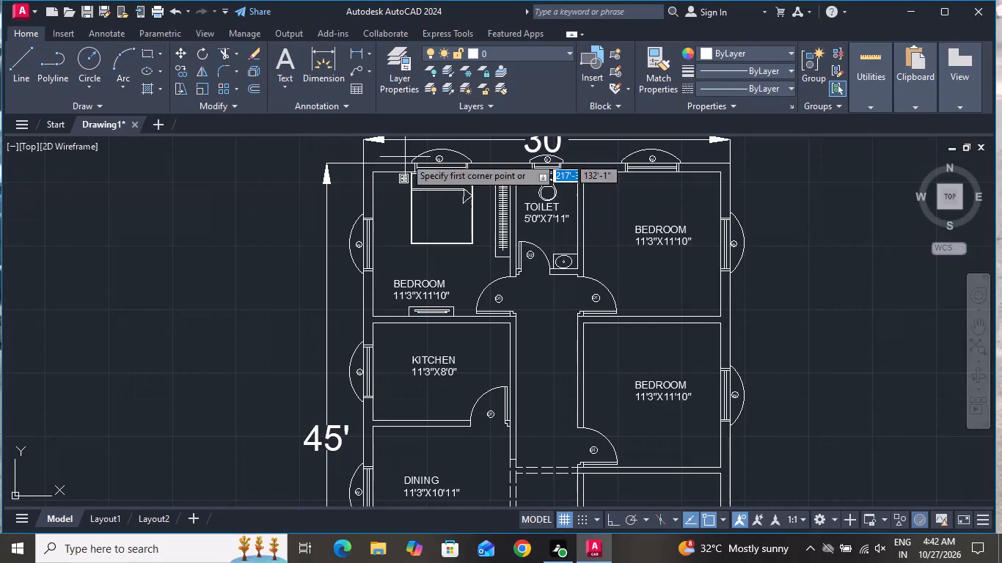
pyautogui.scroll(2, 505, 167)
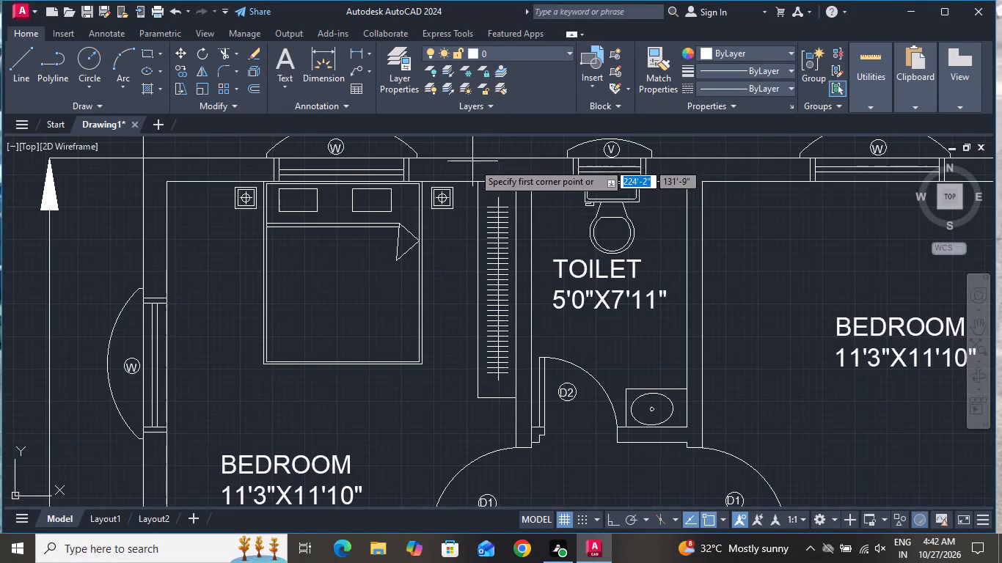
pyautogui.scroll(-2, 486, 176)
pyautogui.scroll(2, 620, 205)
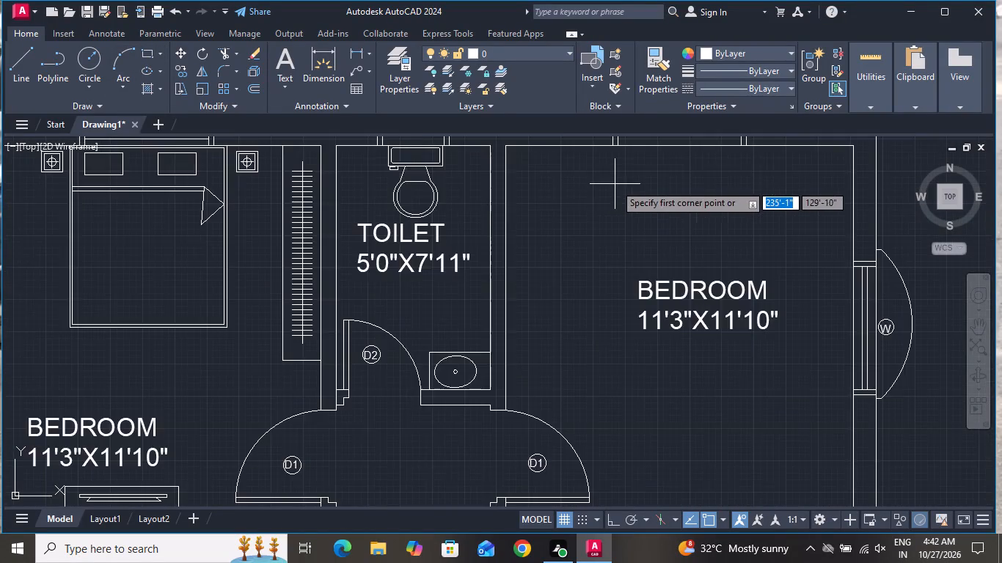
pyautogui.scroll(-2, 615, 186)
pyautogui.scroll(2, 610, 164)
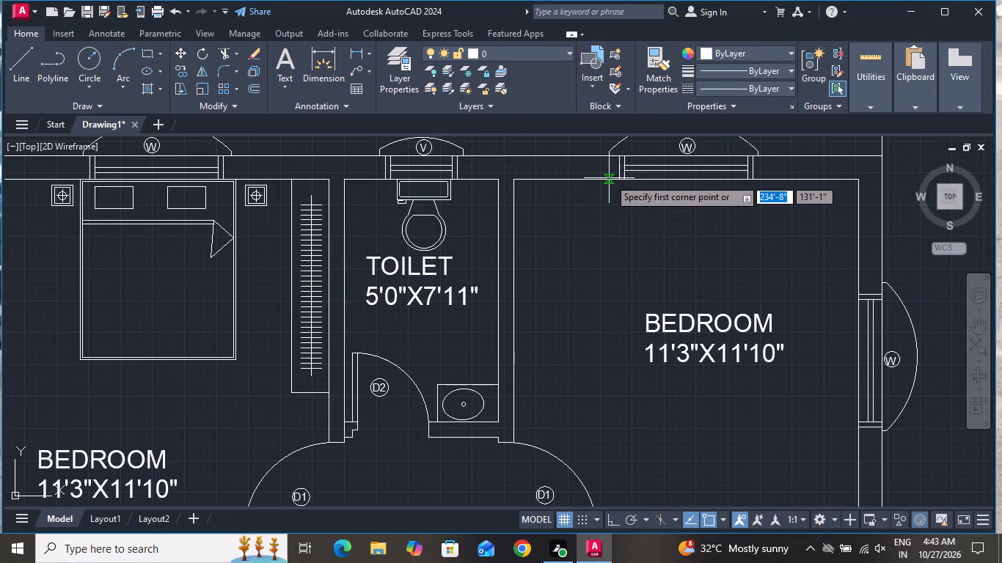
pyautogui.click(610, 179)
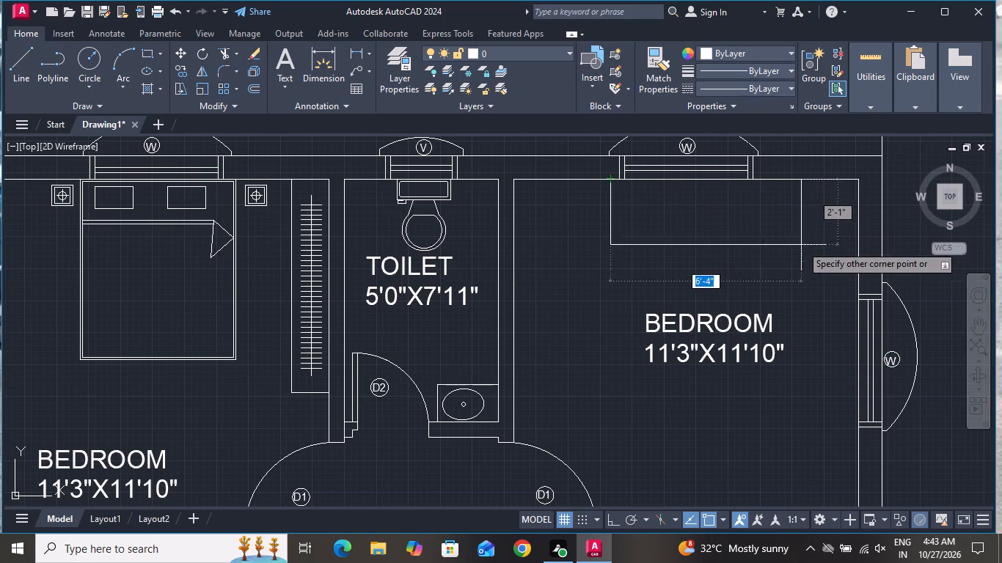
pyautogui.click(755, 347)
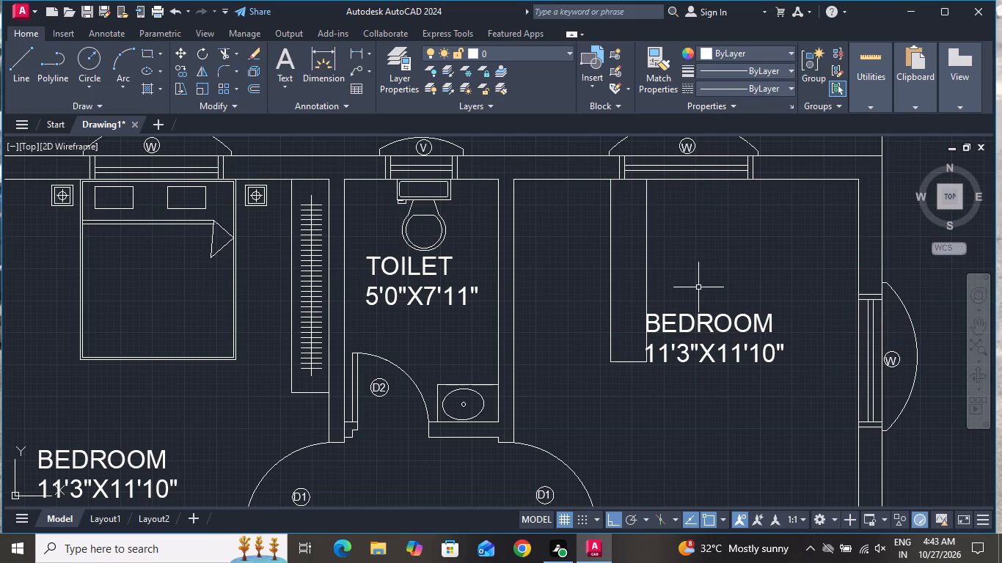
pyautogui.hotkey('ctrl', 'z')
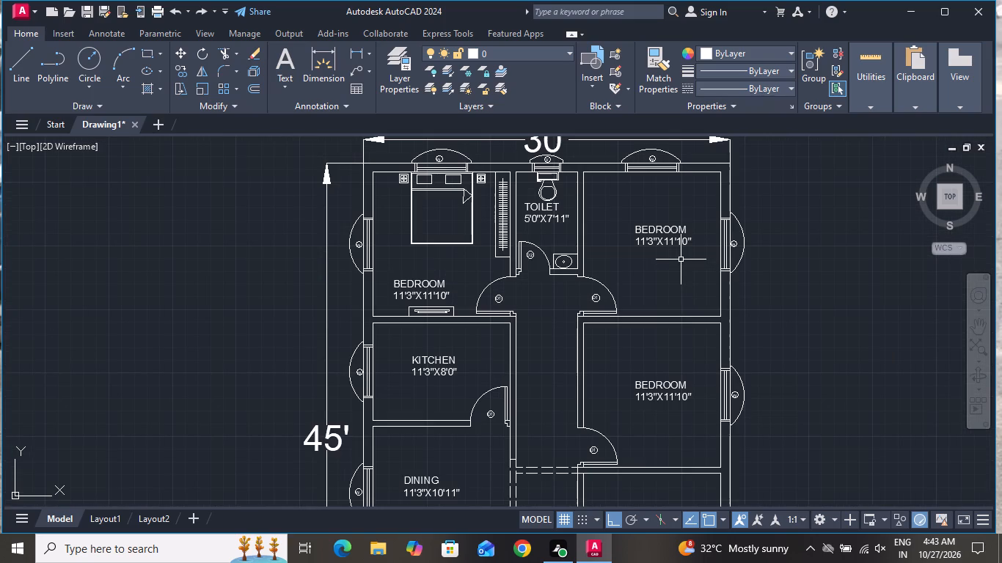
# Move the top-right bedroom's text label straight down to clear space for a bed.
pyautogui.click(681, 256)
pyautogui.click(663, 240)
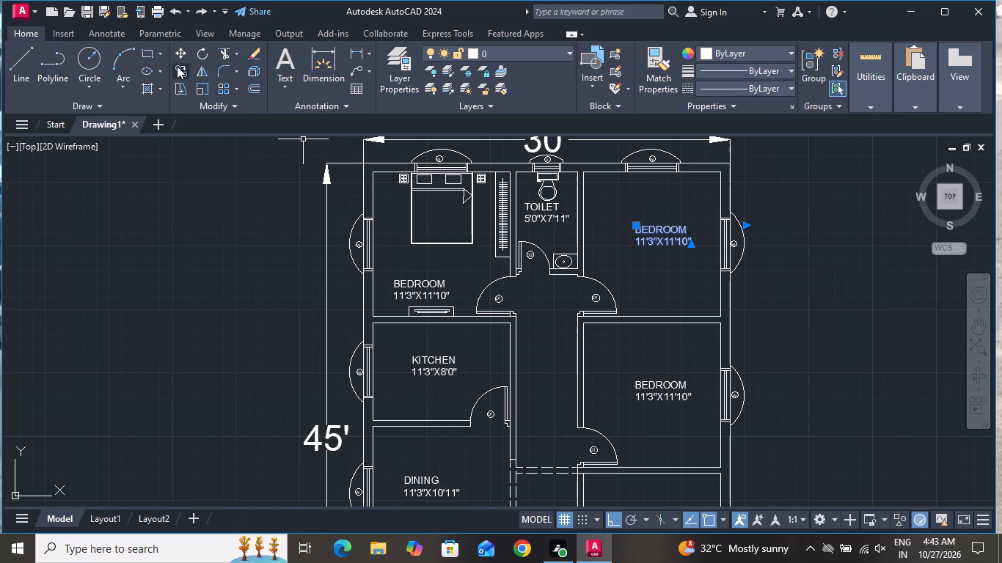
pyautogui.click(180, 51)
pyautogui.click(659, 239)
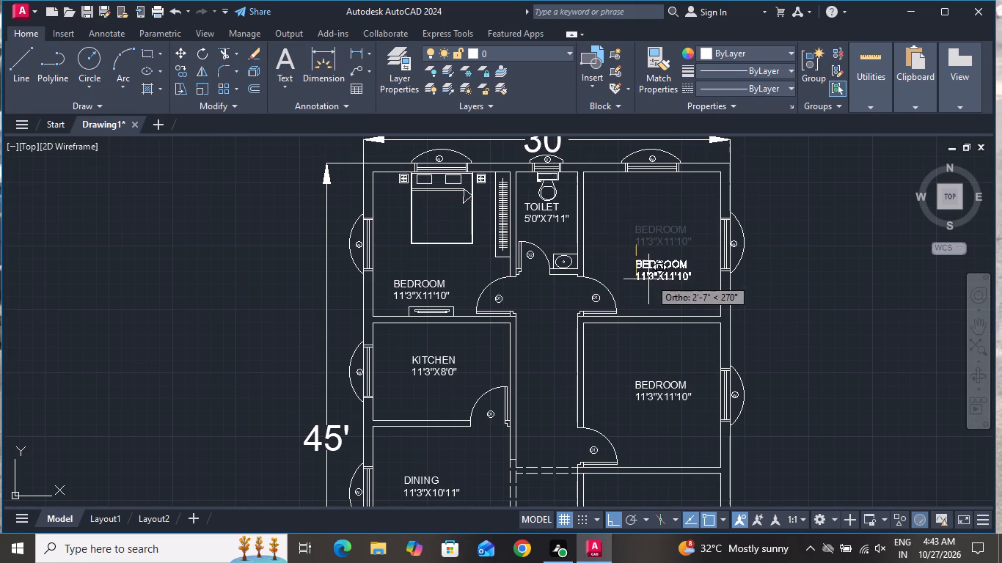
pyautogui.click(646, 288)
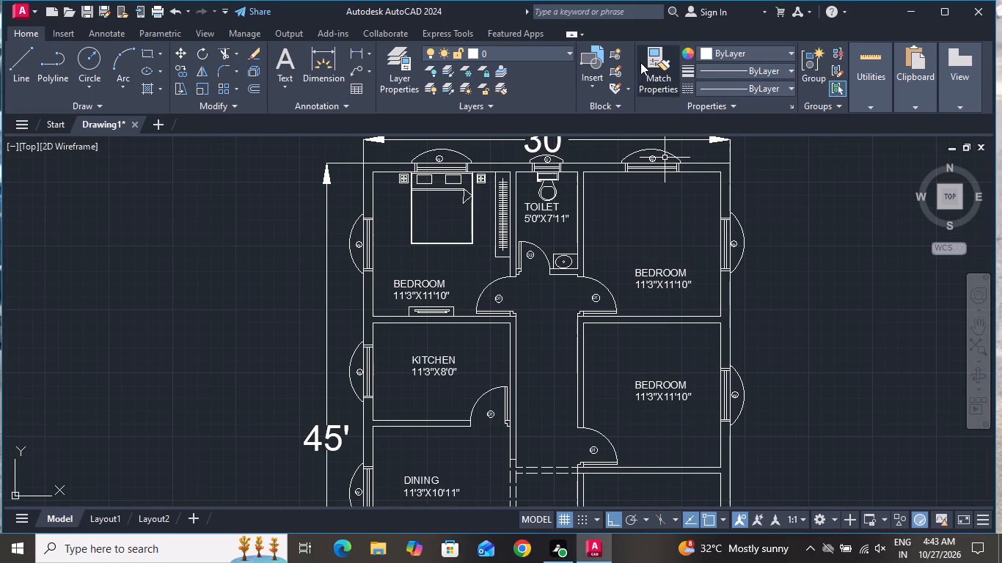
# Draw a bed rectangle about 5' wide against the top wall of the top-right bedroom, centred roughly below the window.
pyautogui.click(153, 54)
pyautogui.scroll(2, 633, 155)
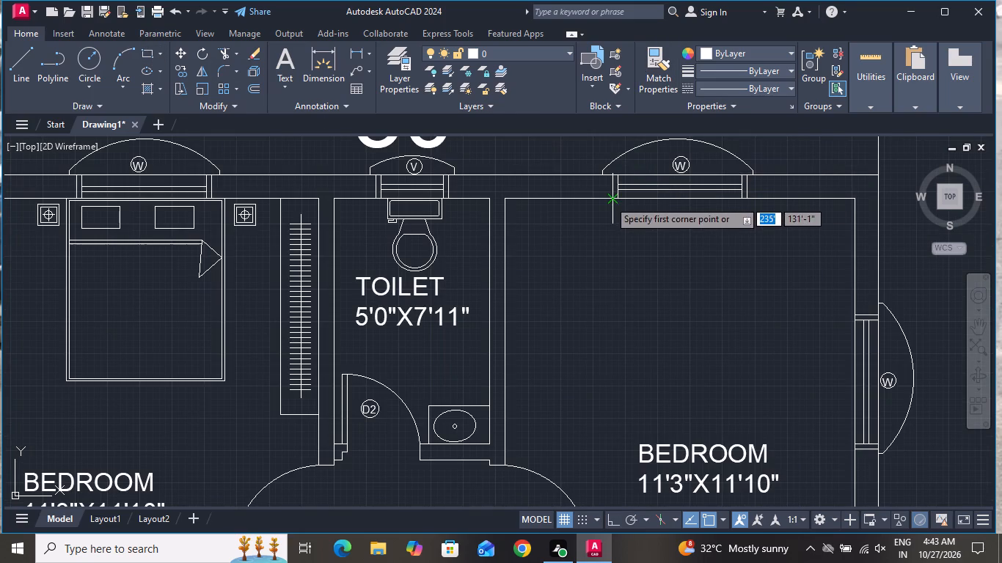
pyautogui.click(603, 198)
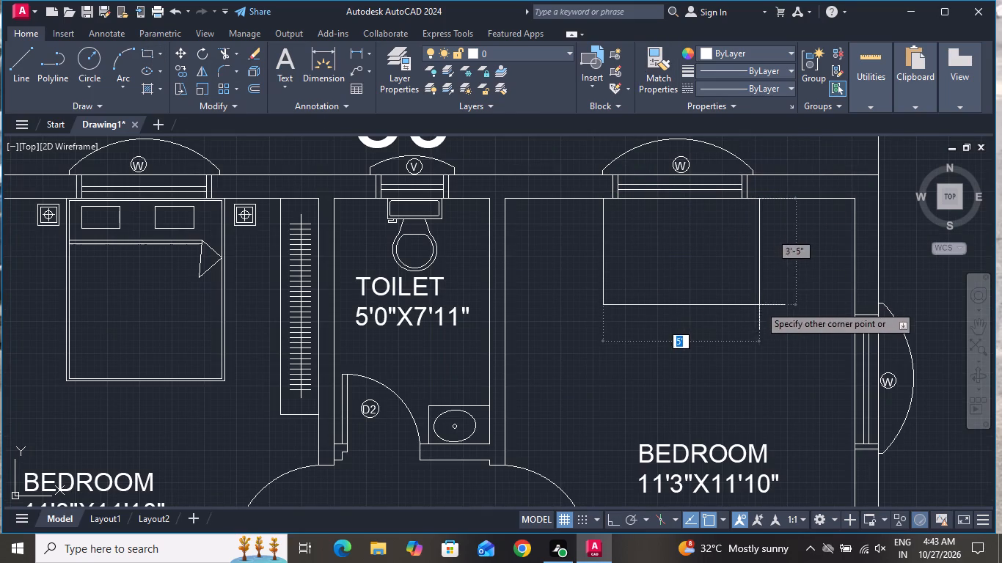
pyautogui.click(759, 375)
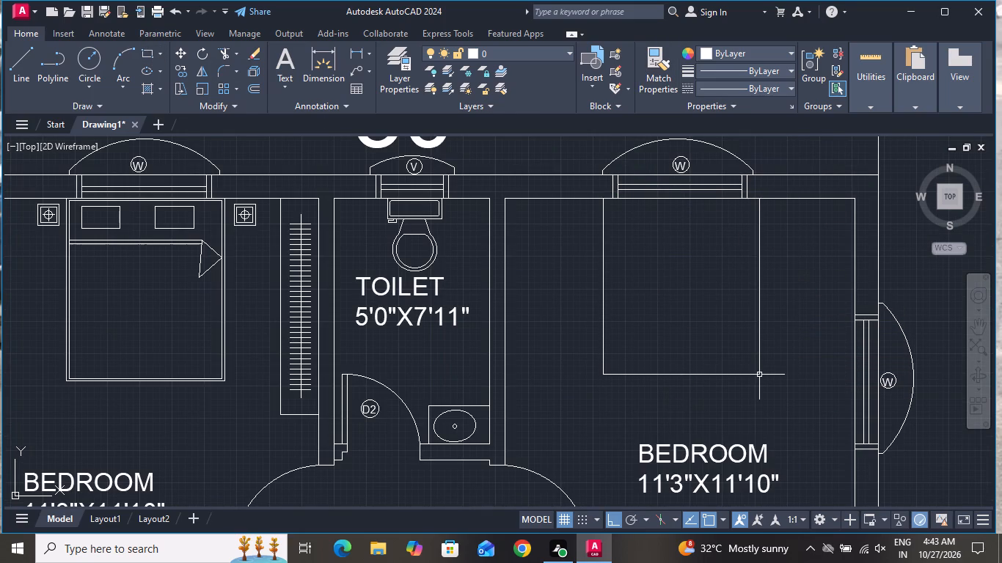
# Offset the bed rectangle 1" inward.
pyautogui.write('O 1')
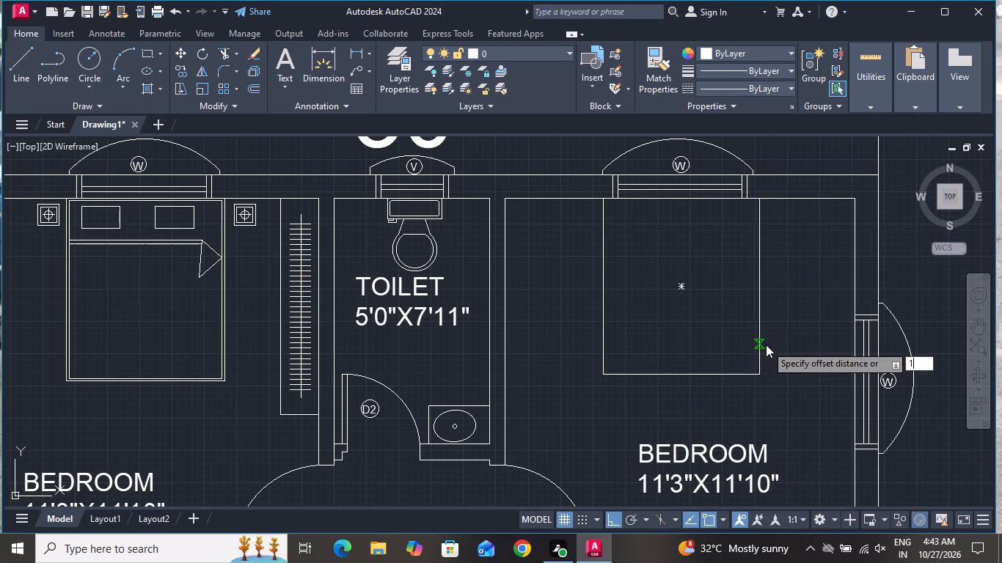
pyautogui.hotkey('shift', '"')
pyautogui.press('Return')
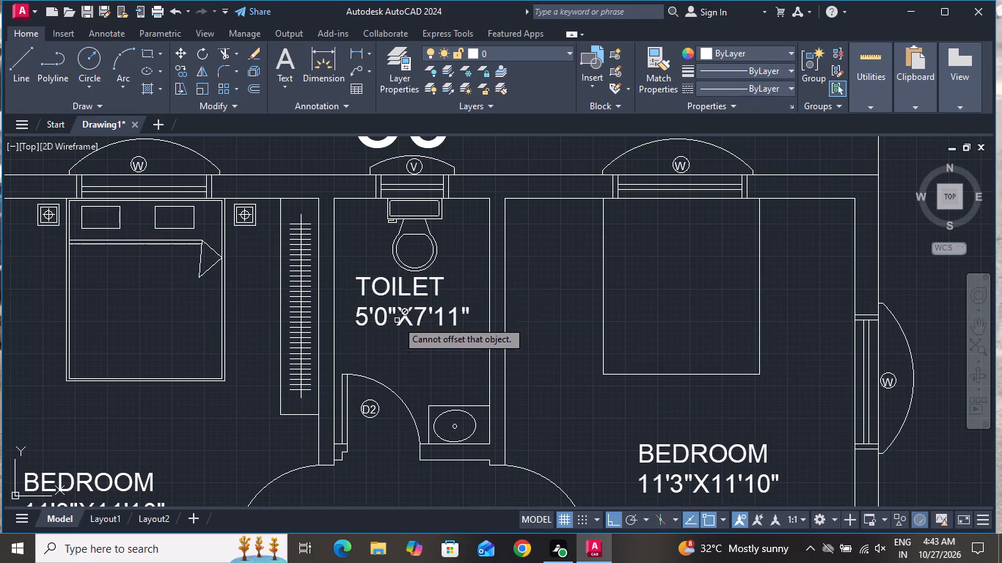
pyautogui.click(604, 288)
pyautogui.click(614, 287)
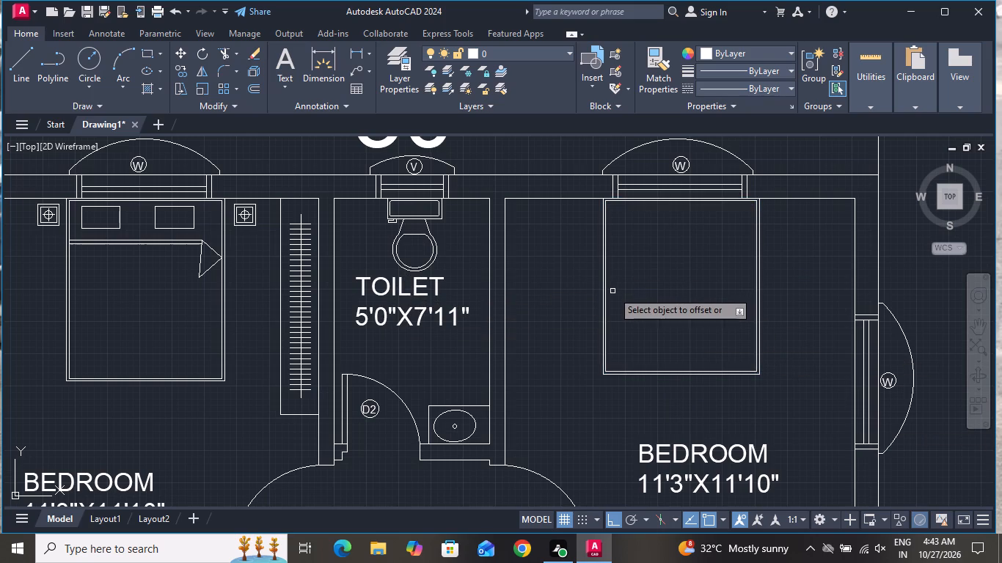
pyautogui.rightClick(612, 292)
pyautogui.click(628, 322)
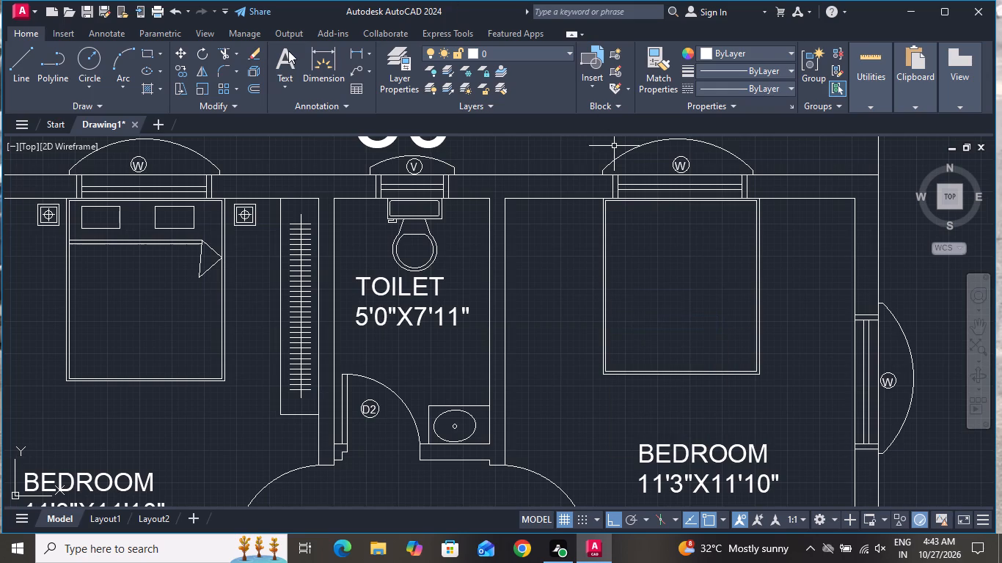
# Draw the blanket line about 3'-4" across the upper bed, ending in a triangular fold that touches the inner right edge.
pyautogui.click(29, 48)
pyautogui.scroll(2, 656, 225)
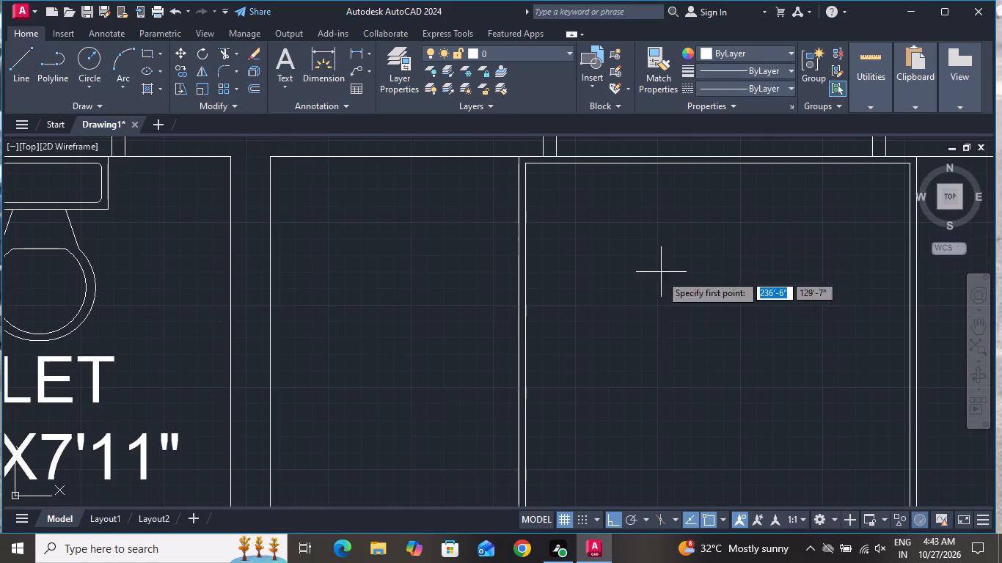
pyautogui.click(586, 286)
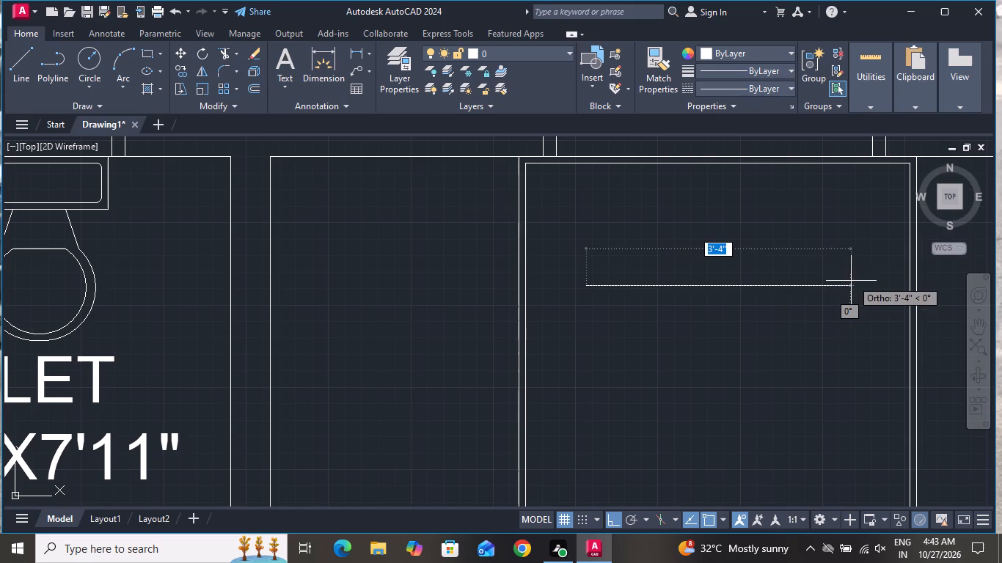
pyautogui.click(851, 281)
pyautogui.click(615, 510)
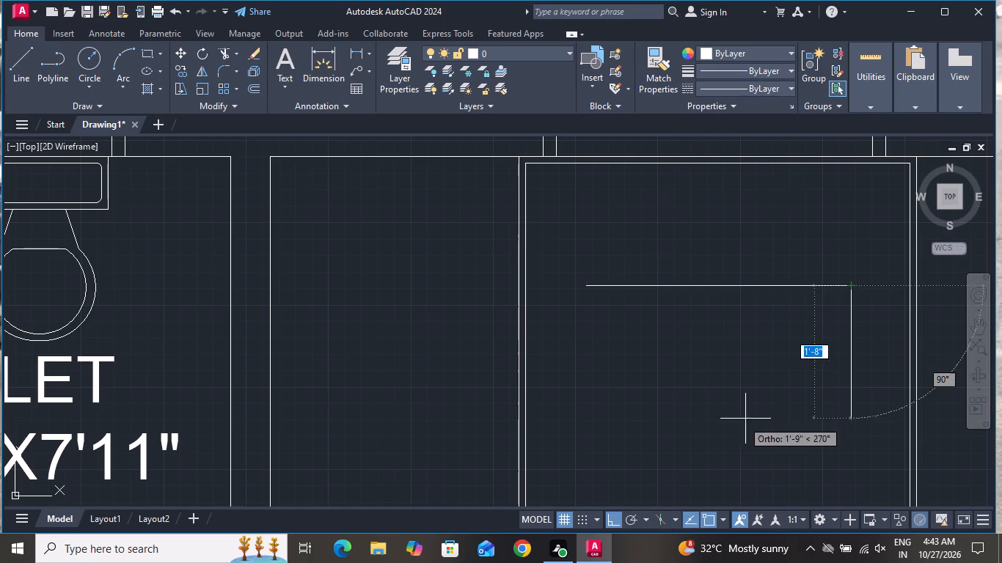
pyautogui.click(612, 519)
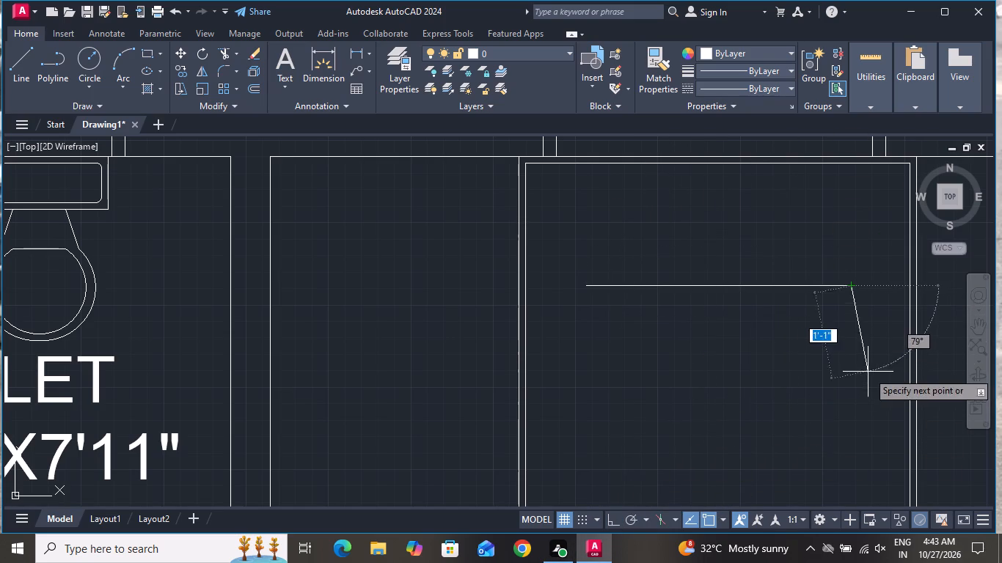
pyautogui.scroll(2, 901, 314)
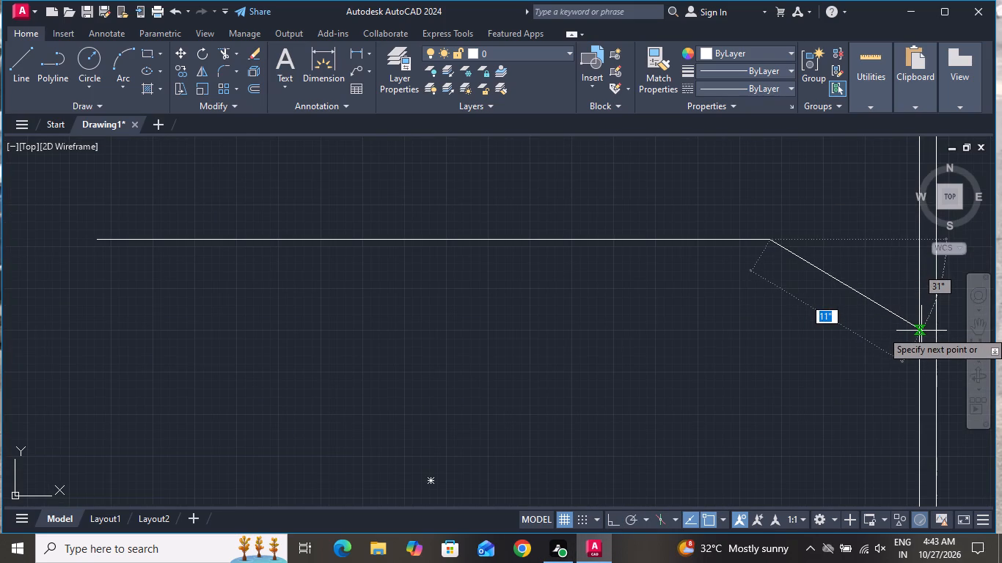
pyautogui.click(919, 331)
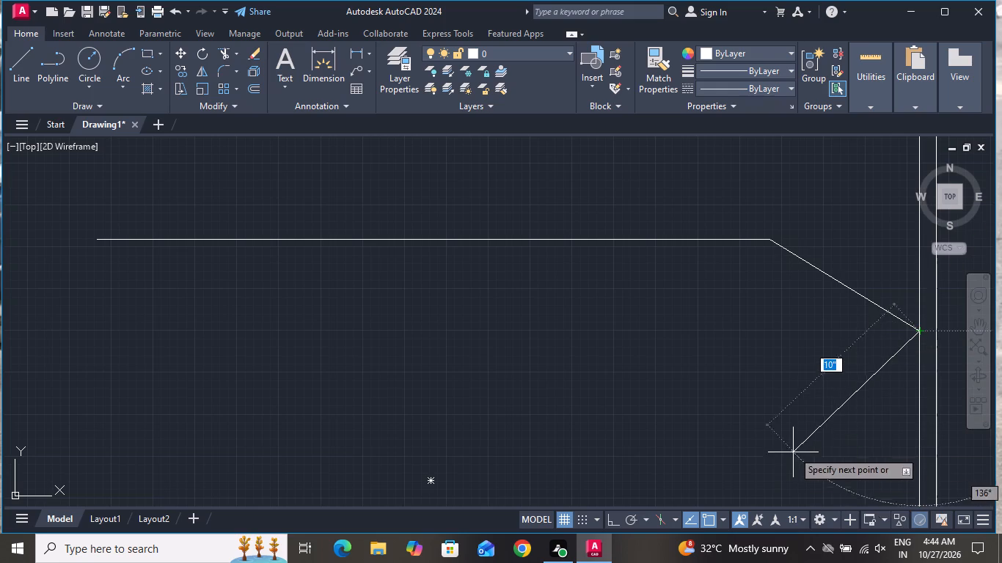
pyautogui.click(752, 467)
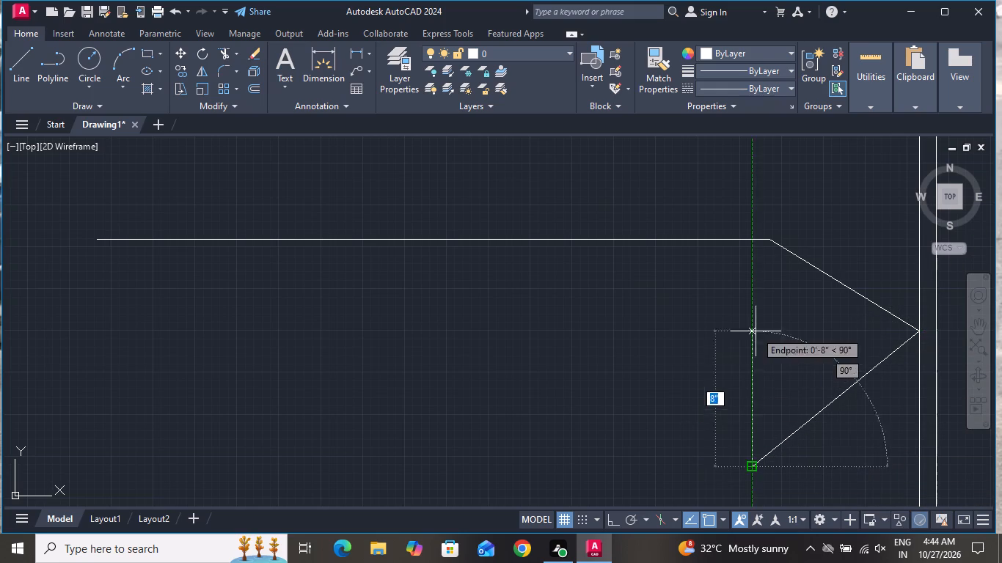
pyautogui.click(775, 240)
pyautogui.rightClick(773, 241)
pyautogui.click(790, 260)
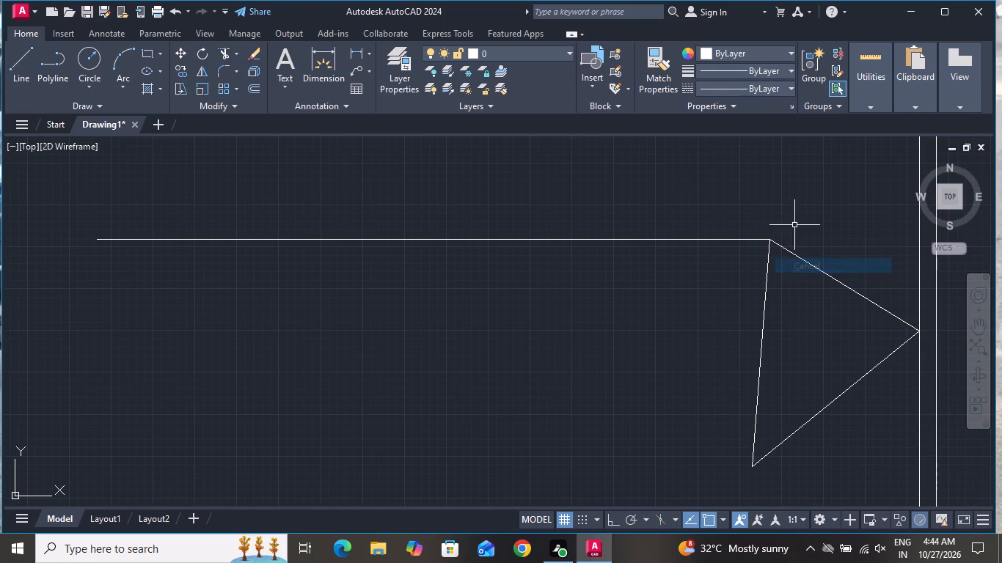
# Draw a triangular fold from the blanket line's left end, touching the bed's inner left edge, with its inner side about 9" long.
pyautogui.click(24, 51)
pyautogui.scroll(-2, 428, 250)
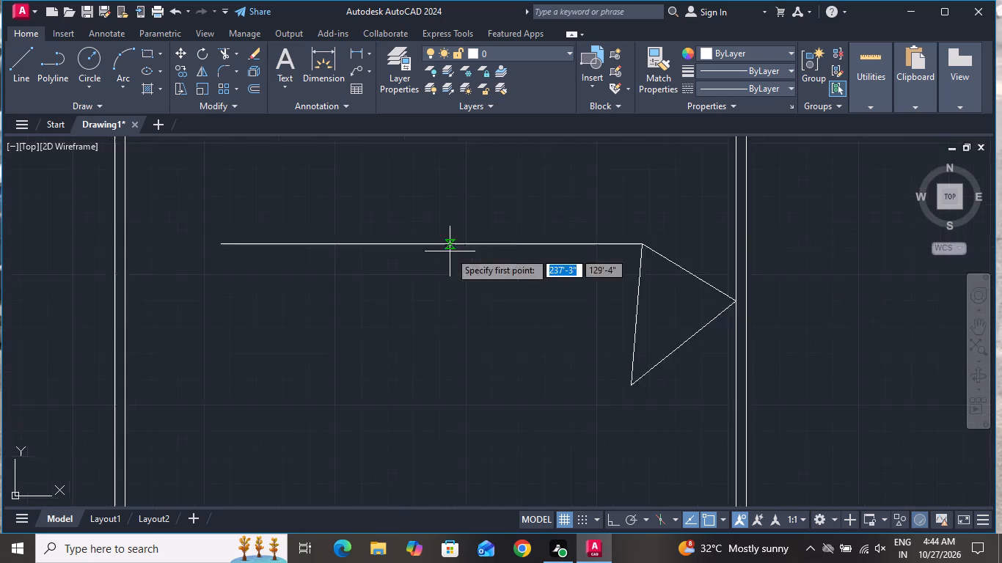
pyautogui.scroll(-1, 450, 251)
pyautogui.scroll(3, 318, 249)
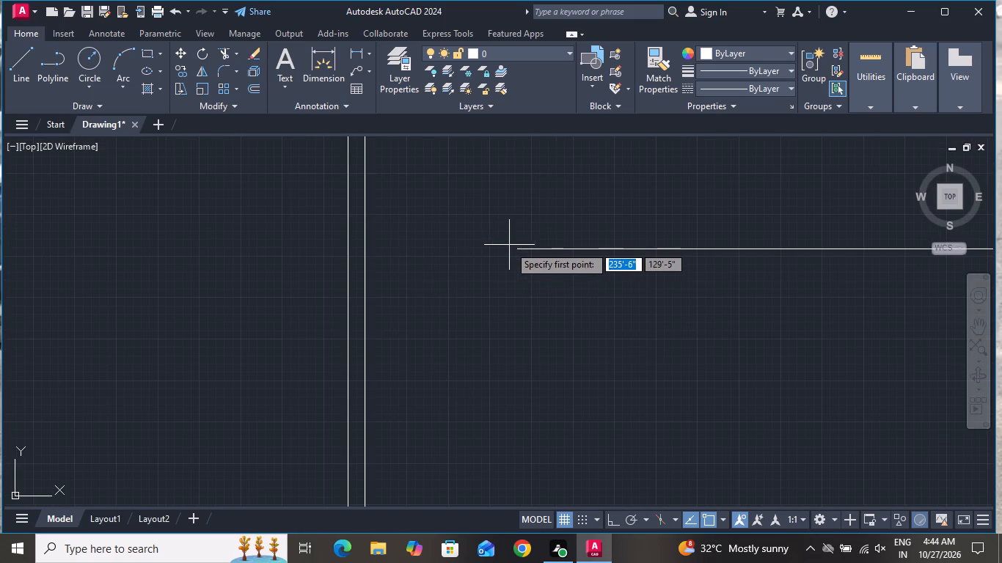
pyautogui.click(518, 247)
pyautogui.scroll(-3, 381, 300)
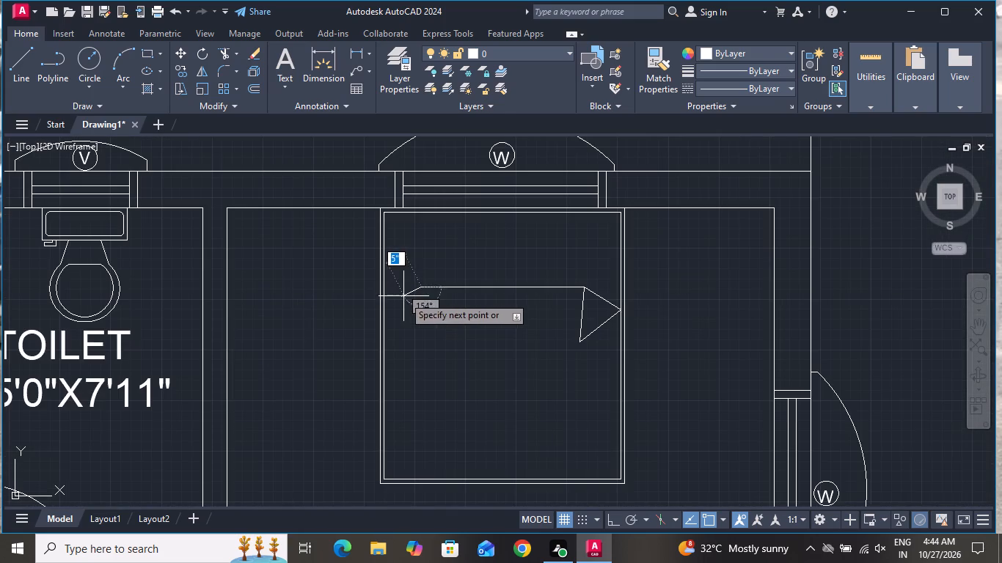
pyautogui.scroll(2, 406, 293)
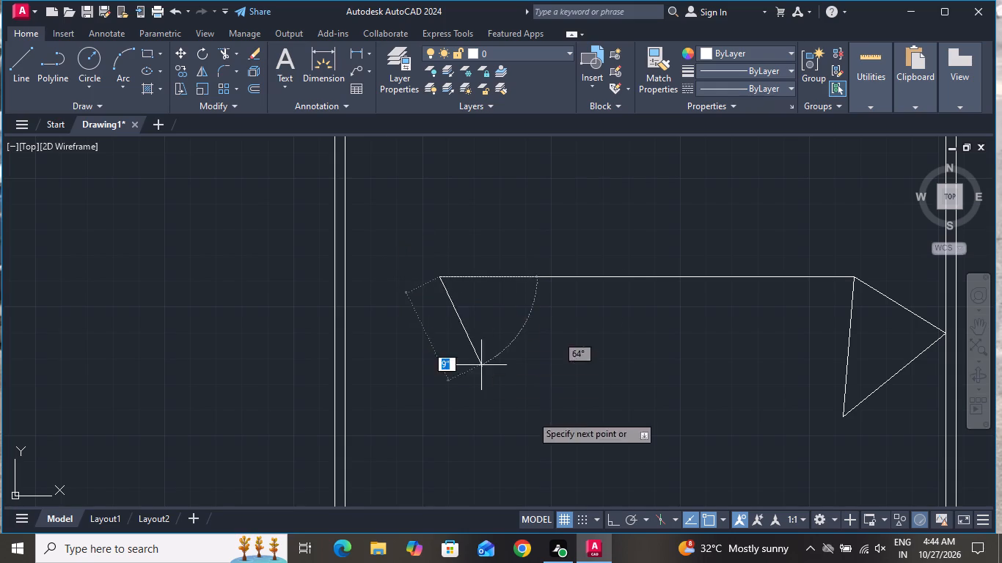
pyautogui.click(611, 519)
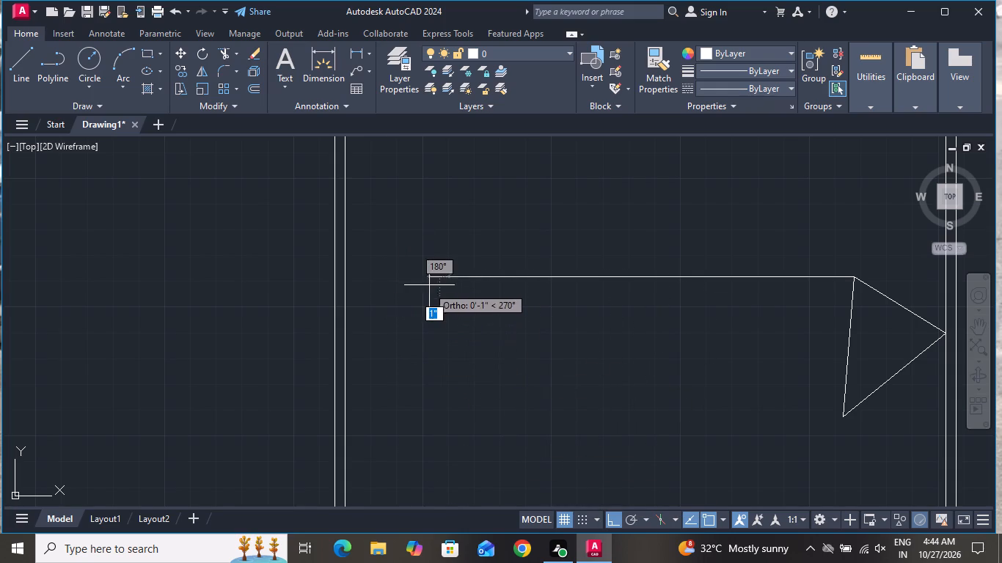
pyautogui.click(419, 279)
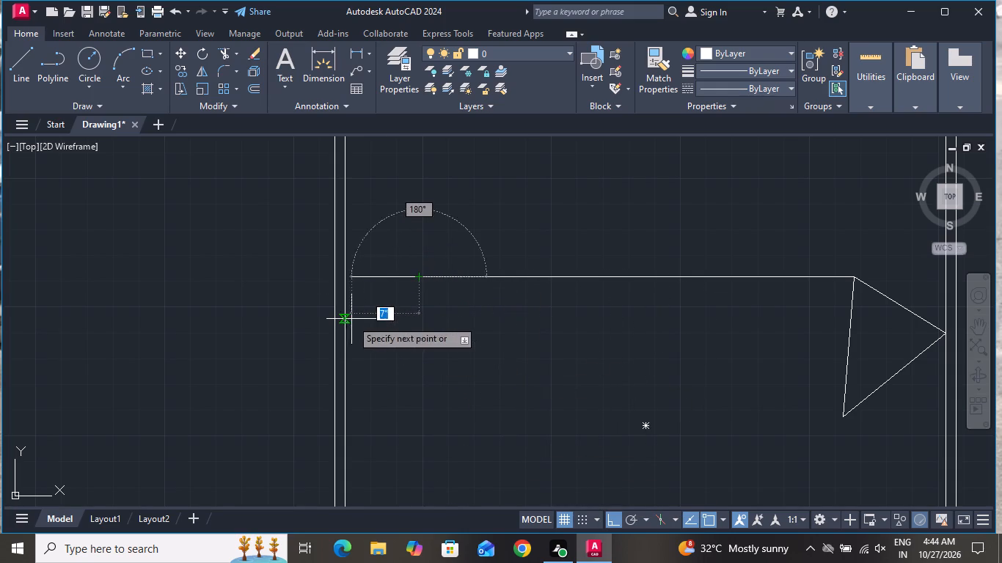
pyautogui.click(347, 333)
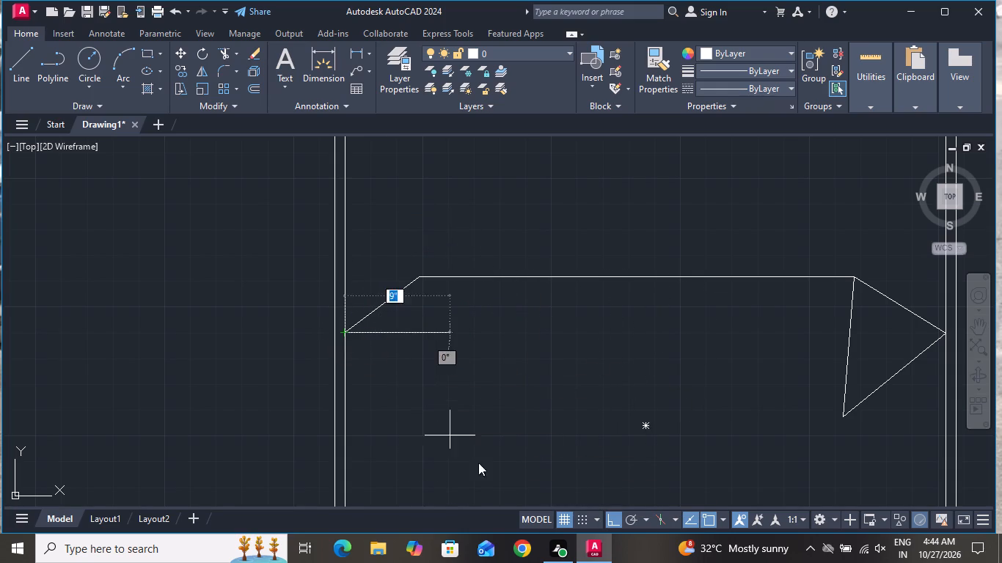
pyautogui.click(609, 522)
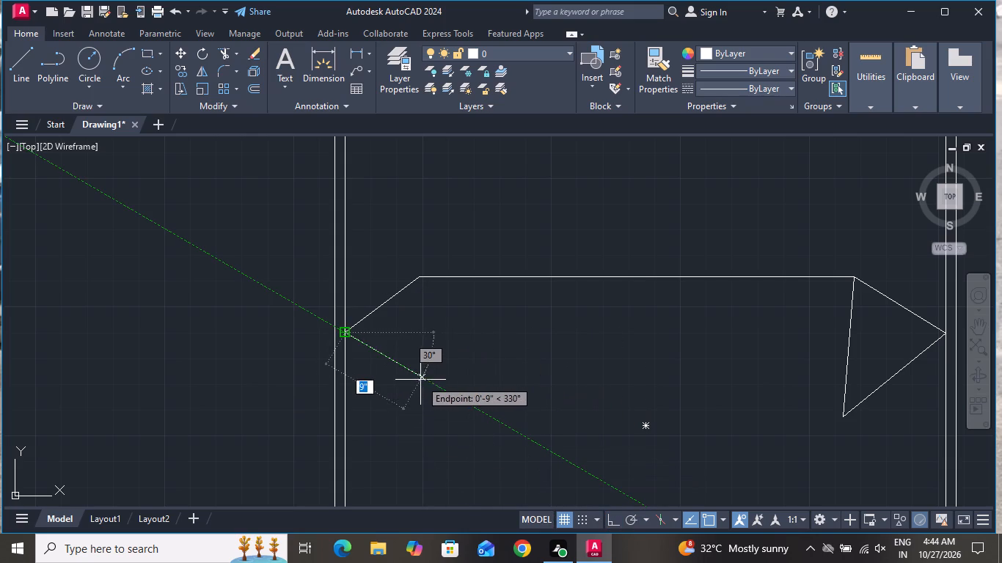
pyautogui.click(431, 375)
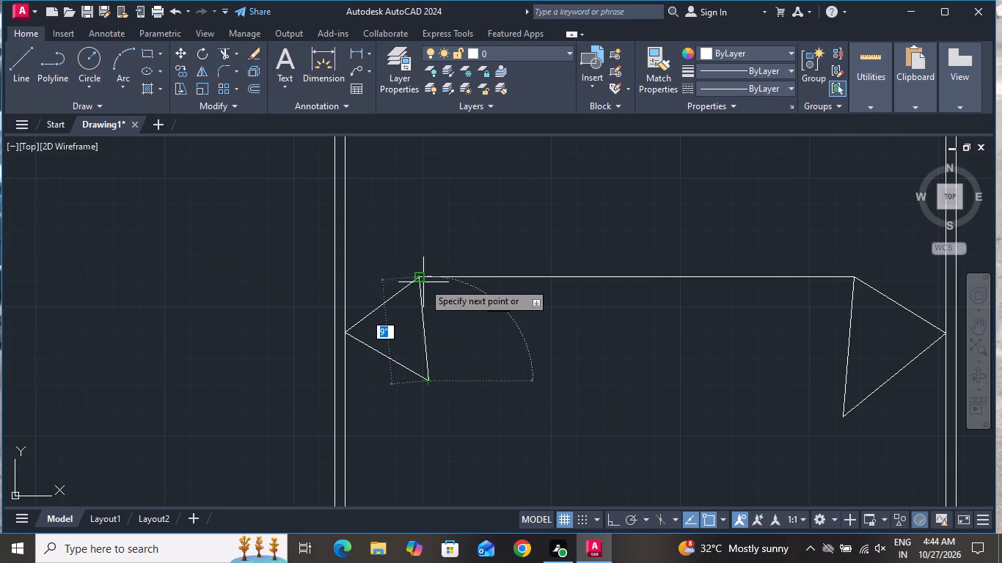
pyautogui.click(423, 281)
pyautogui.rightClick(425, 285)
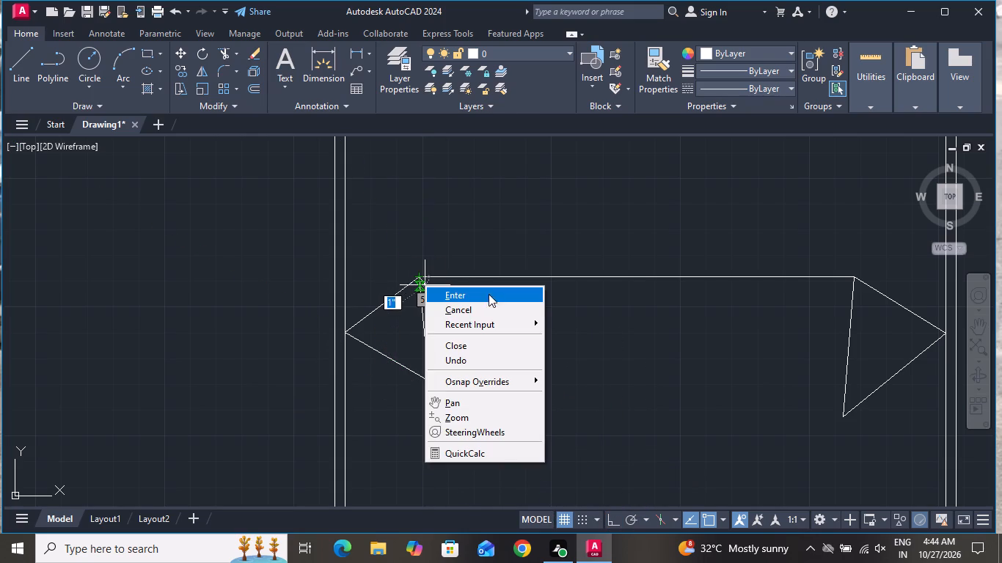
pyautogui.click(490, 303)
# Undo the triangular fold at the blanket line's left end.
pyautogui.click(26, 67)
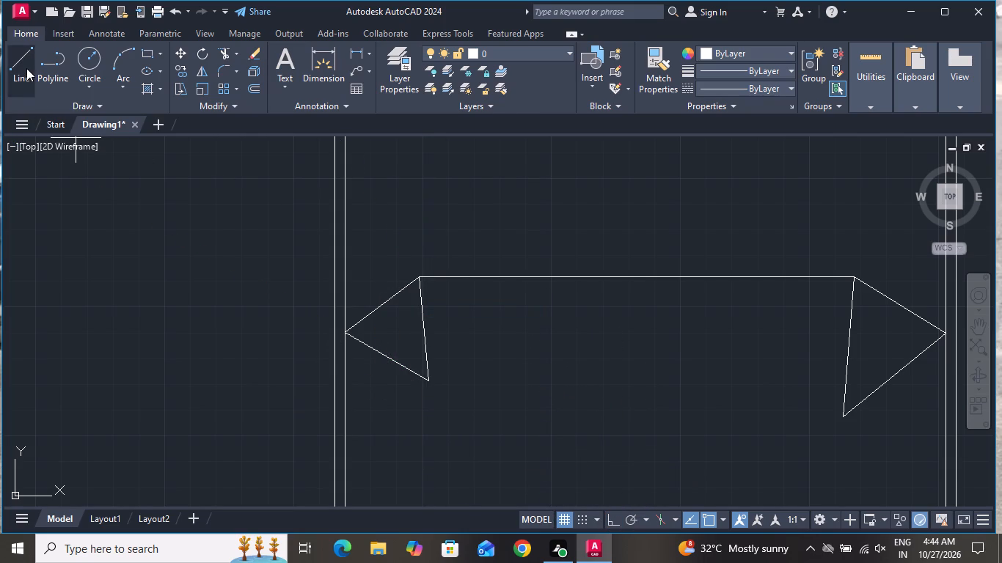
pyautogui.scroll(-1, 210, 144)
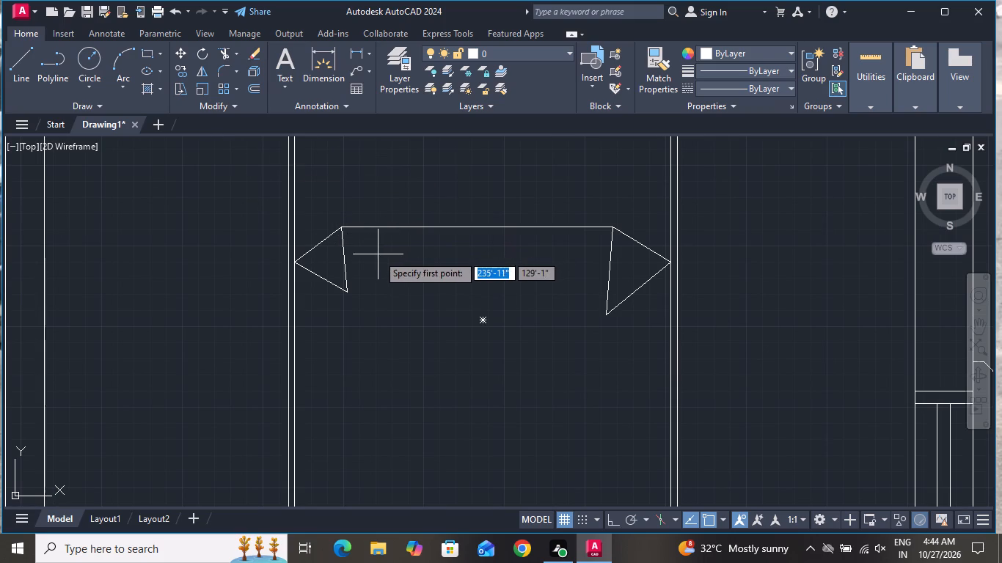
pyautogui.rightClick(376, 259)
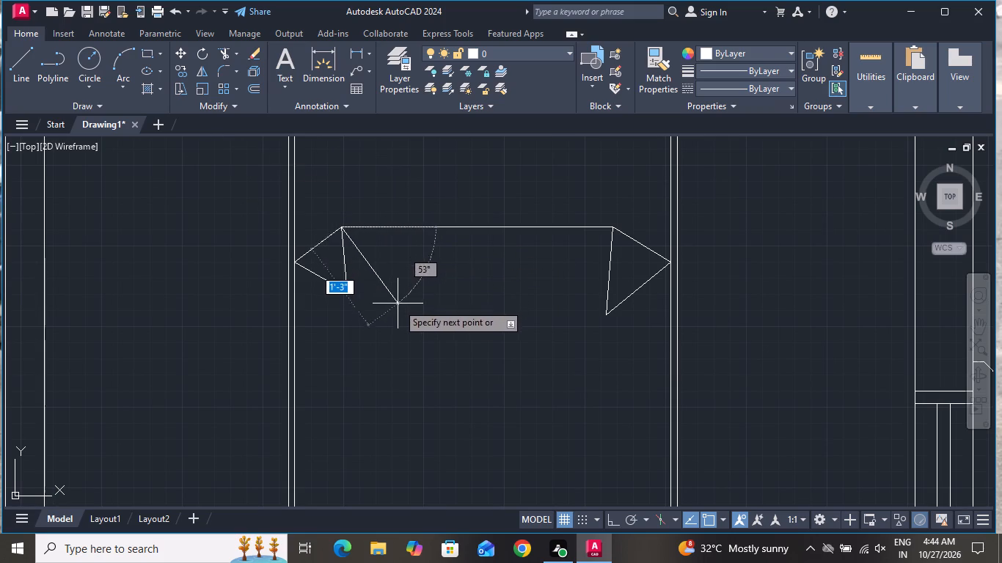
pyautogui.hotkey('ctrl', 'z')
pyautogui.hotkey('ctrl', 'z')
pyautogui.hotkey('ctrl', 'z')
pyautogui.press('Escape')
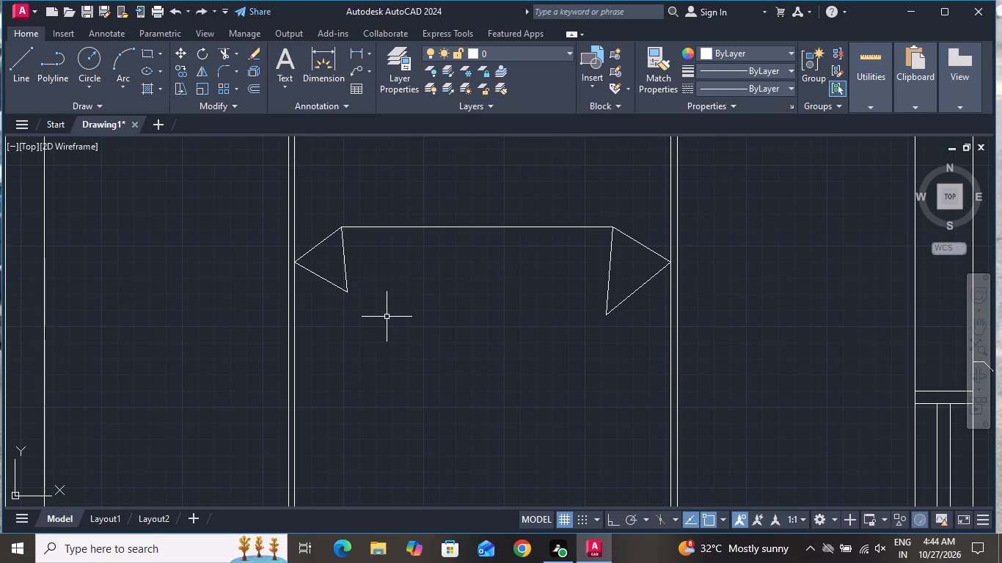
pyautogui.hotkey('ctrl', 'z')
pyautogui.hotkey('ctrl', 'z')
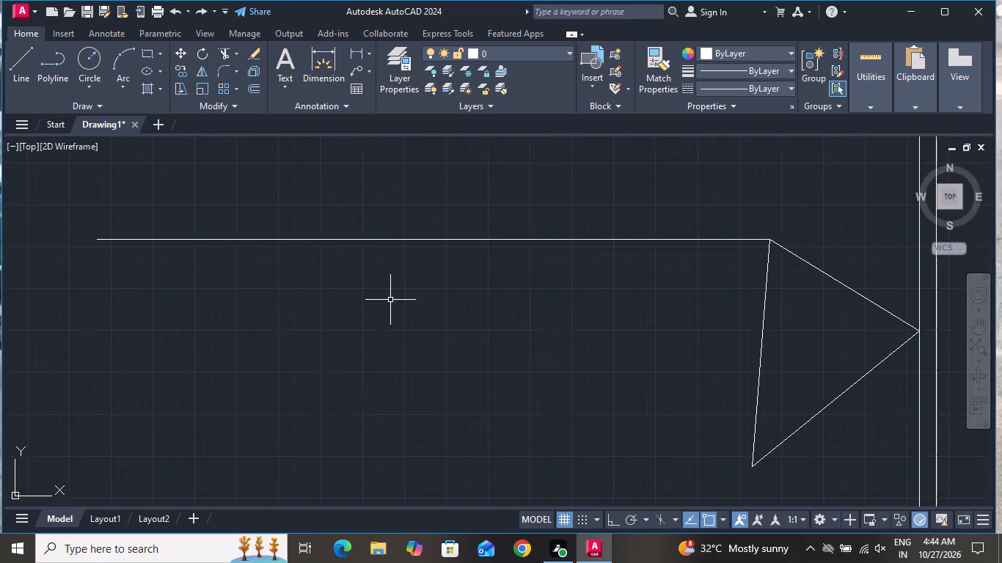
# Draw a triangular fold about 1'-1" tall from the blanket line's left end, touching the bed's inner left edge.
pyautogui.scroll(-1, 390, 298)
pyautogui.click(29, 51)
pyautogui.scroll(-1, 315, 218)
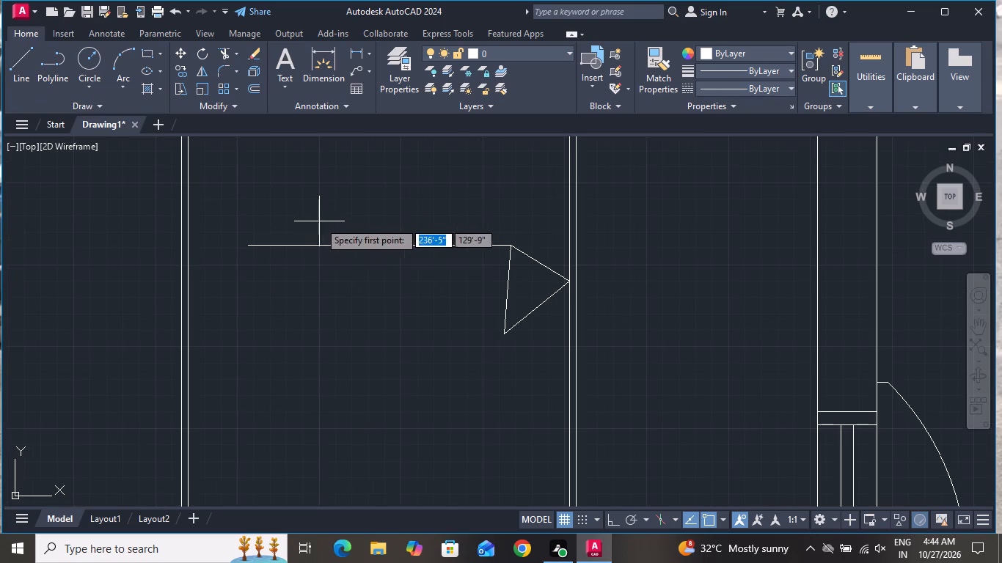
pyautogui.scroll(2, 224, 236)
pyautogui.click(282, 262)
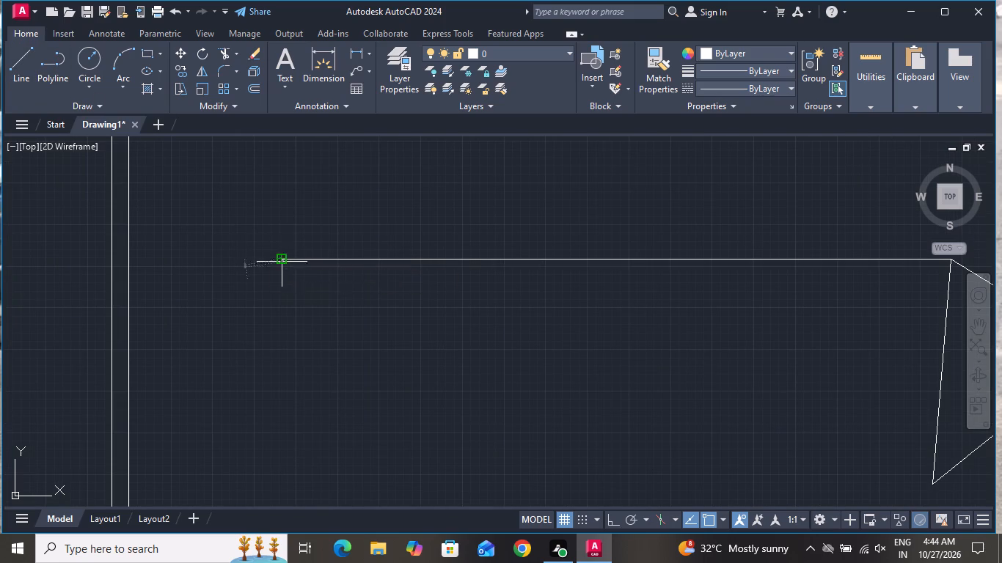
pyautogui.scroll(-1, 165, 345)
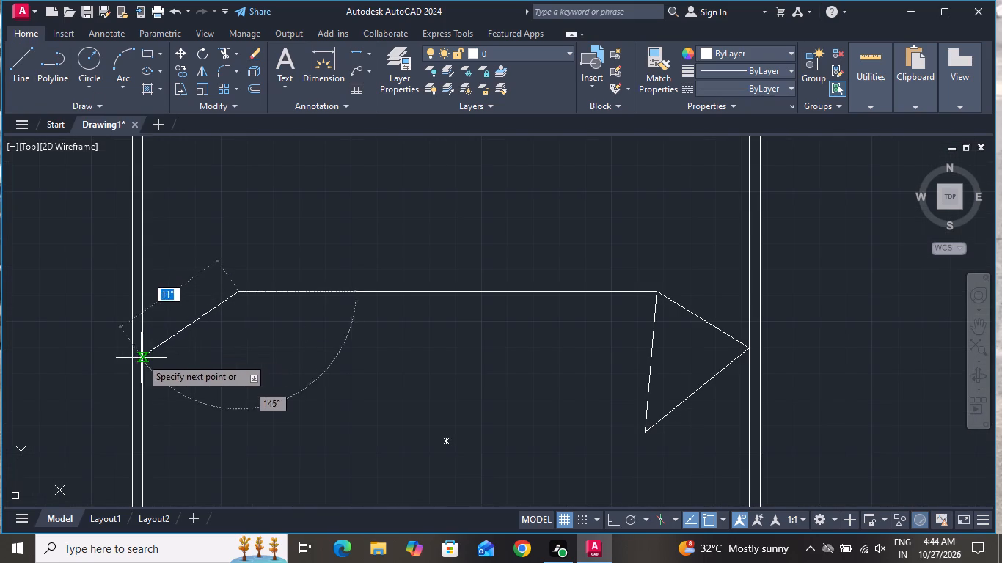
pyautogui.click(142, 360)
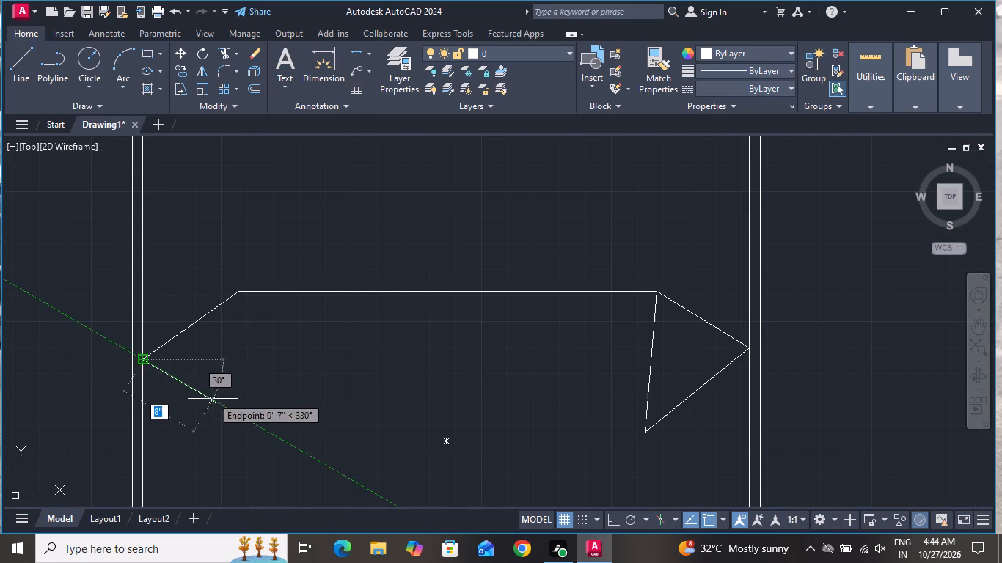
pyautogui.moveTo(248, 424); pyautogui.dragTo(246, 417)
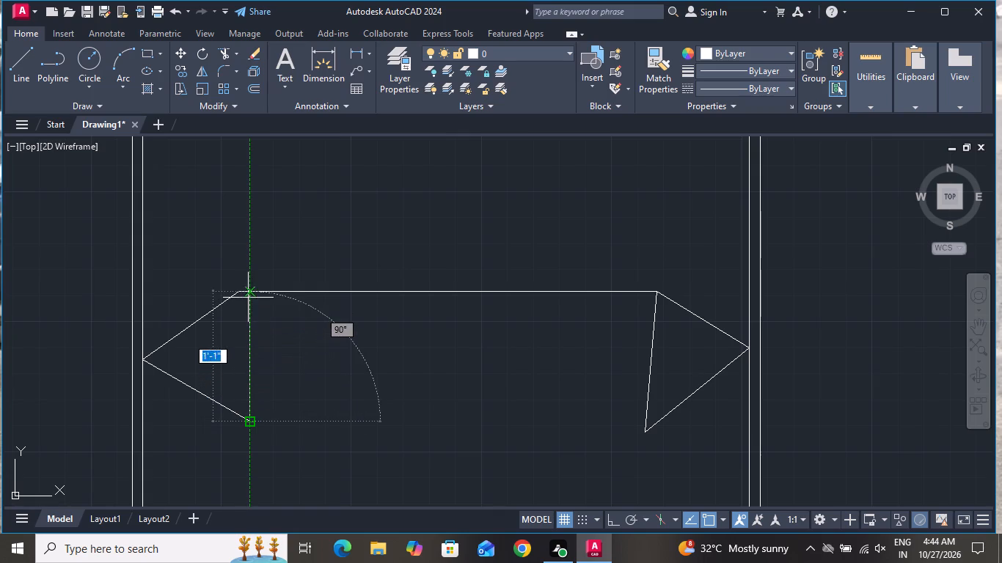
pyautogui.click(240, 295)
pyautogui.rightClick(242, 294)
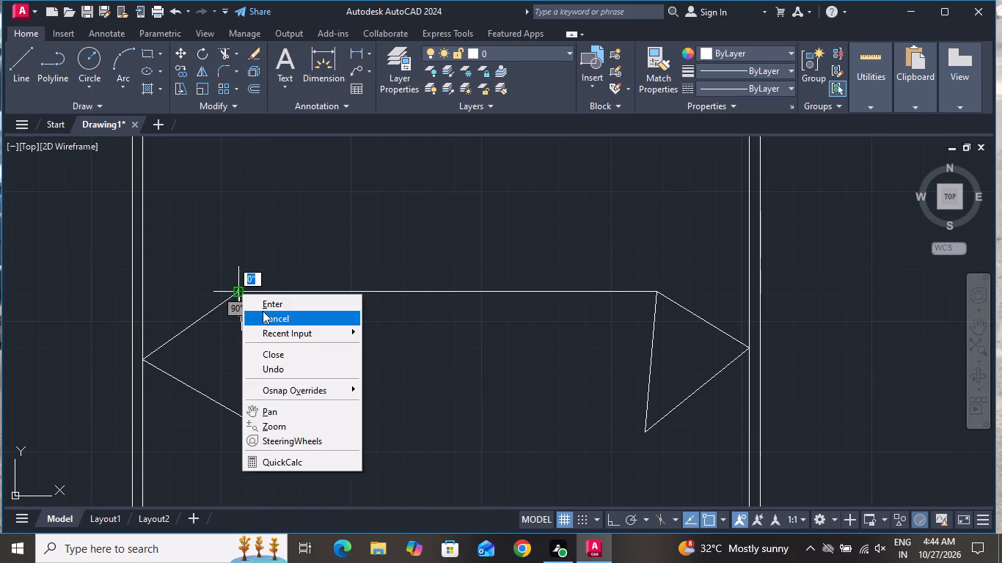
pyautogui.click(263, 311)
# Draw a second horizontal line about 3'-4" long just below the blanket line, joining the inner sides of the two folds.
pyautogui.click(24, 55)
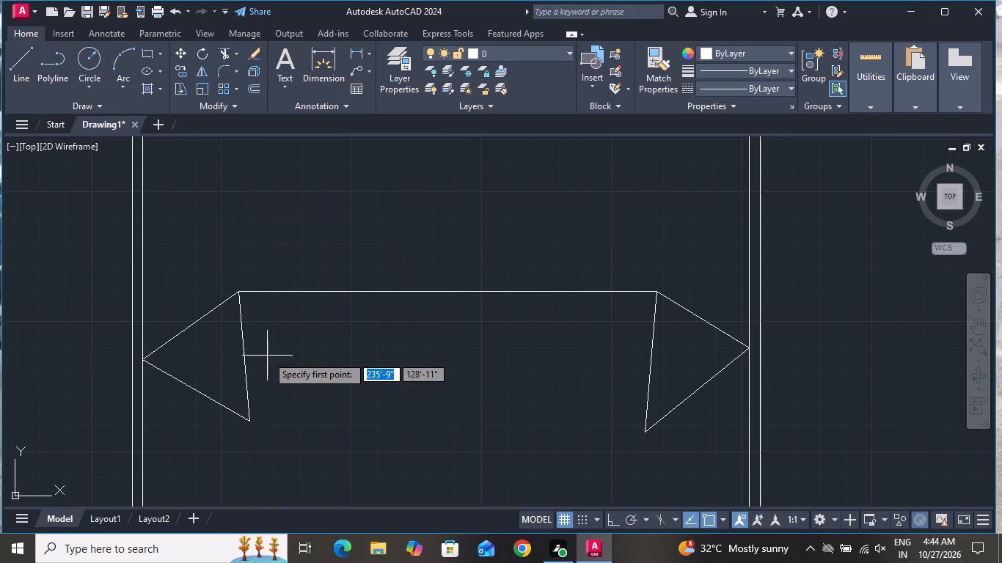
pyautogui.scroll(1, 267, 356)
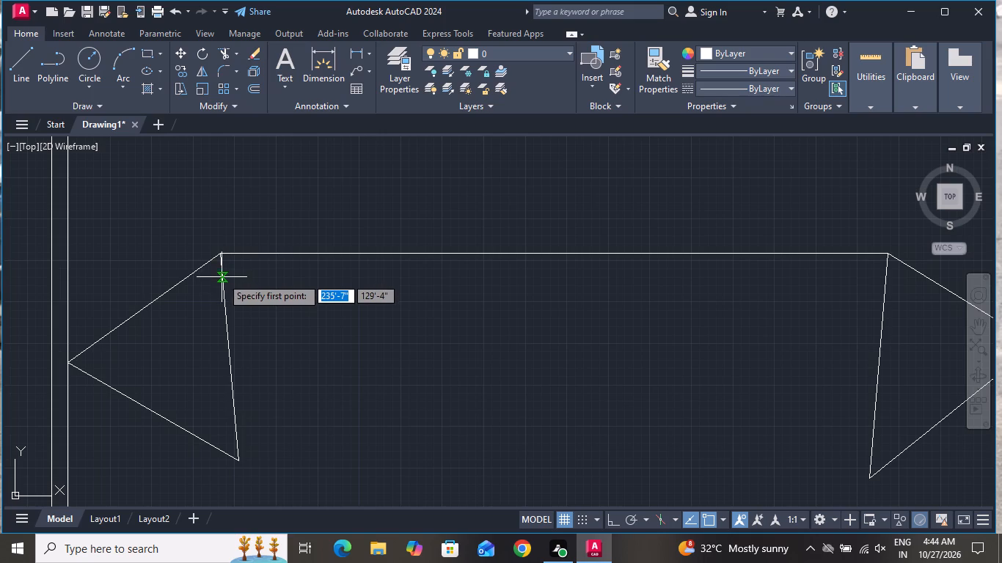
pyautogui.click(221, 277)
pyautogui.scroll(-3, 450, 309)
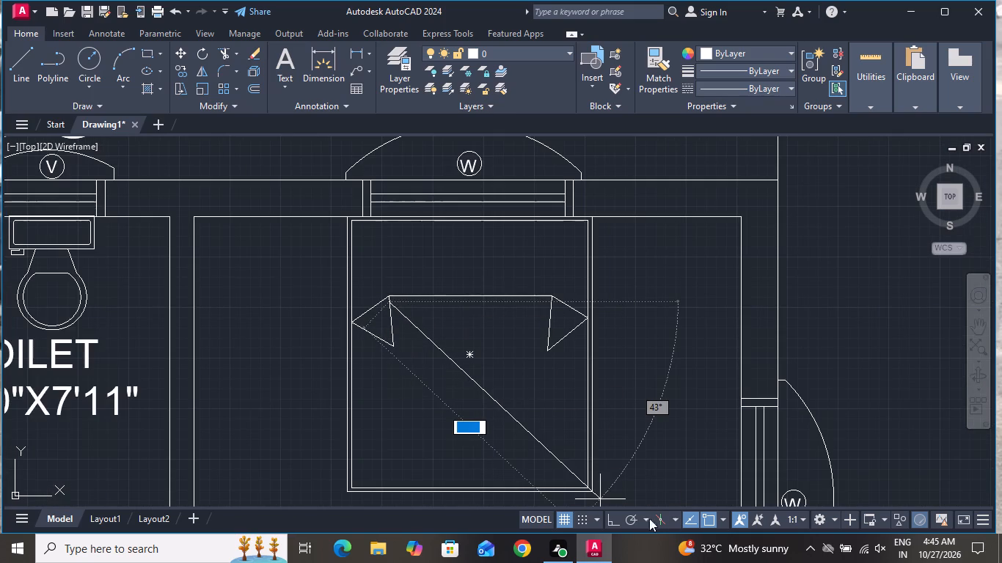
pyautogui.click(606, 517)
pyautogui.scroll(2, 560, 325)
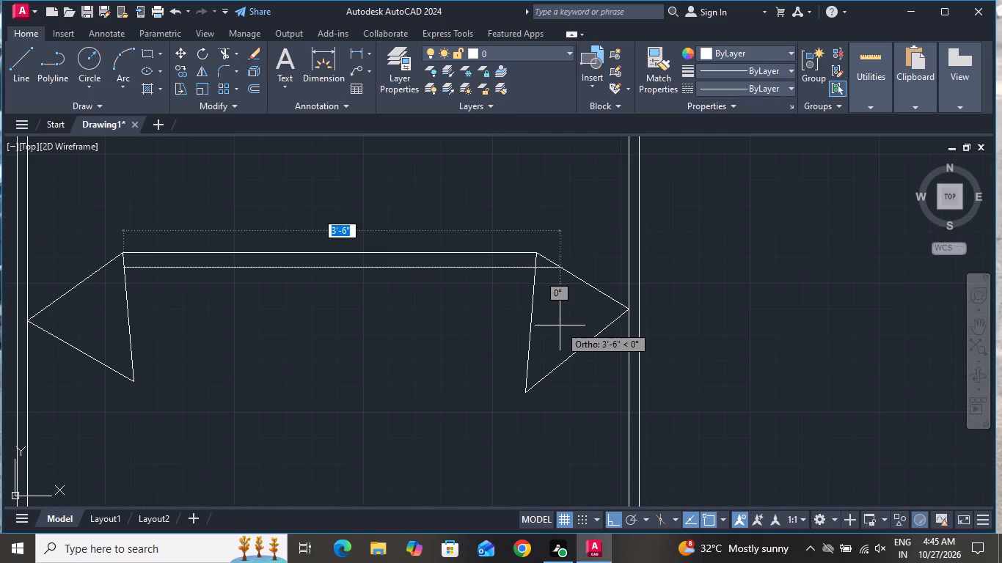
pyautogui.click(534, 266)
pyautogui.rightClick(535, 266)
pyautogui.click(557, 286)
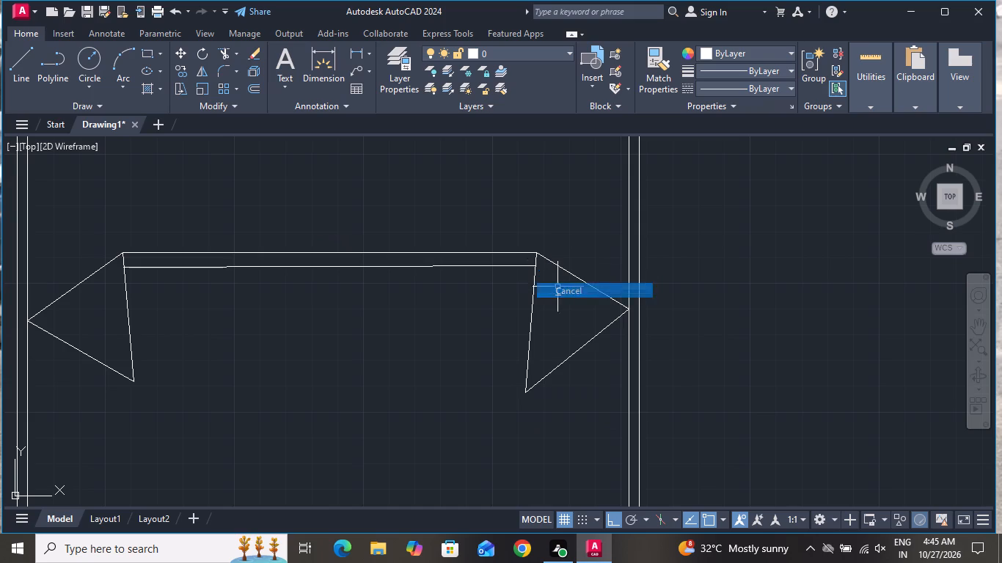
# Draw a small pillow rectangle at the left side of the bed's head, above the blanket line.
pyautogui.click(147, 50)
pyautogui.scroll(-2, 271, 202)
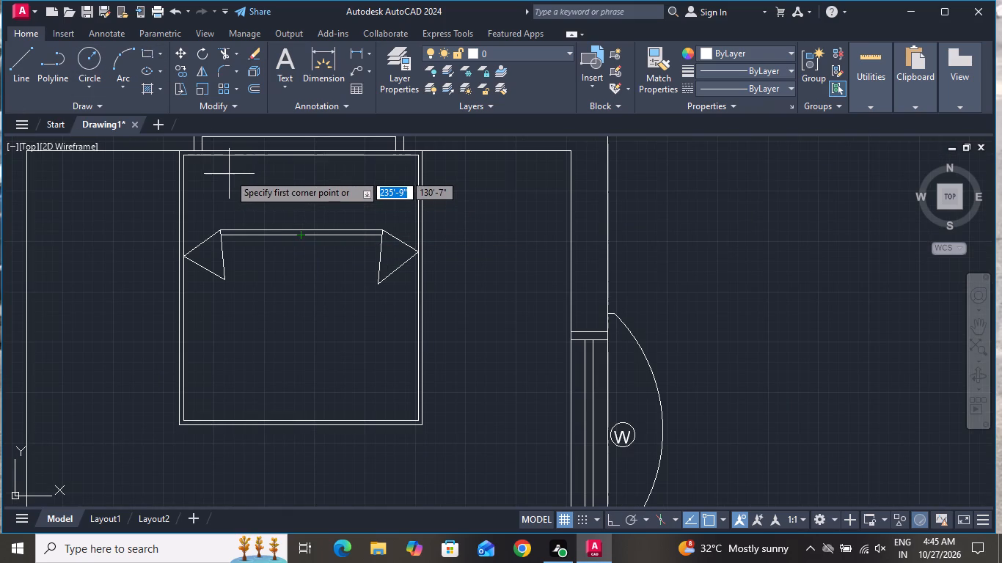
pyautogui.click(224, 177)
pyautogui.click(278, 210)
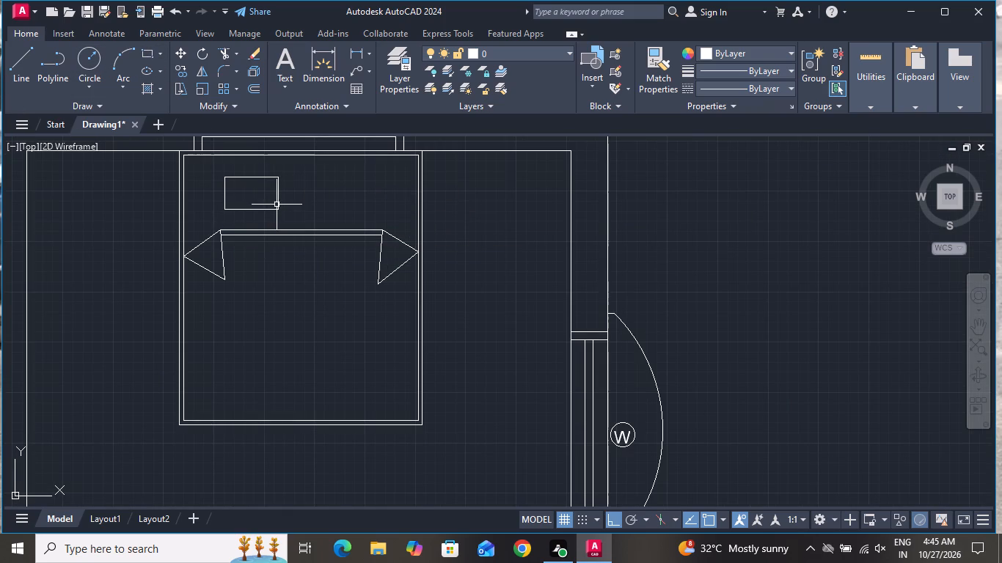
# Copy the pillow rectangle about 2' horizontally to the right side of the bed's head.
pyautogui.click(277, 204)
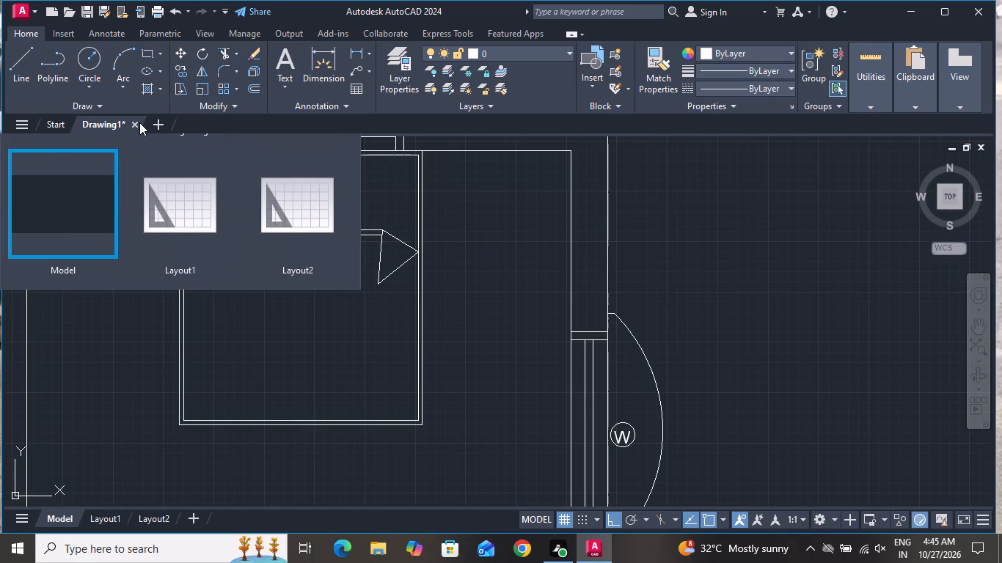
pyautogui.click(184, 76)
pyautogui.click(252, 198)
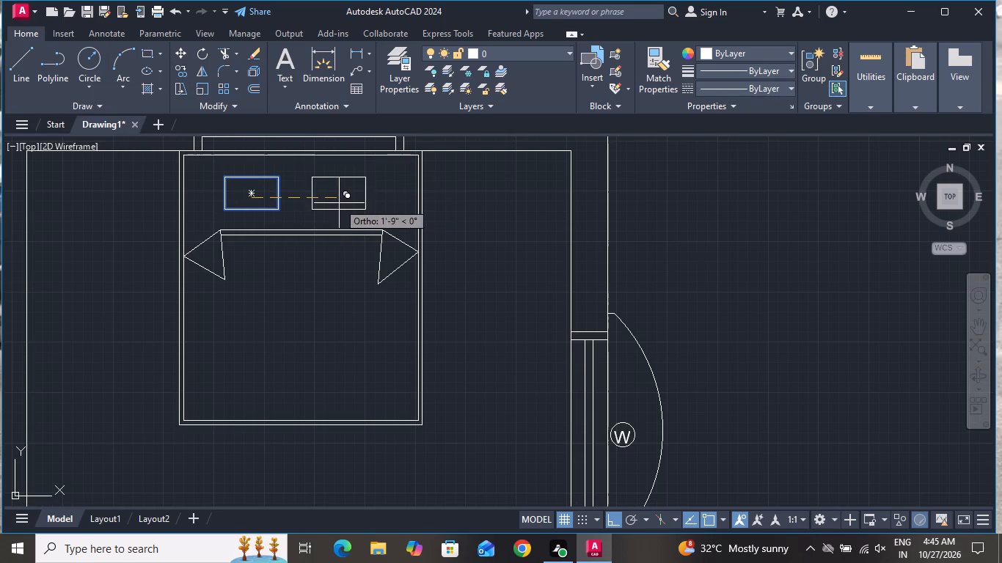
pyautogui.click(349, 203)
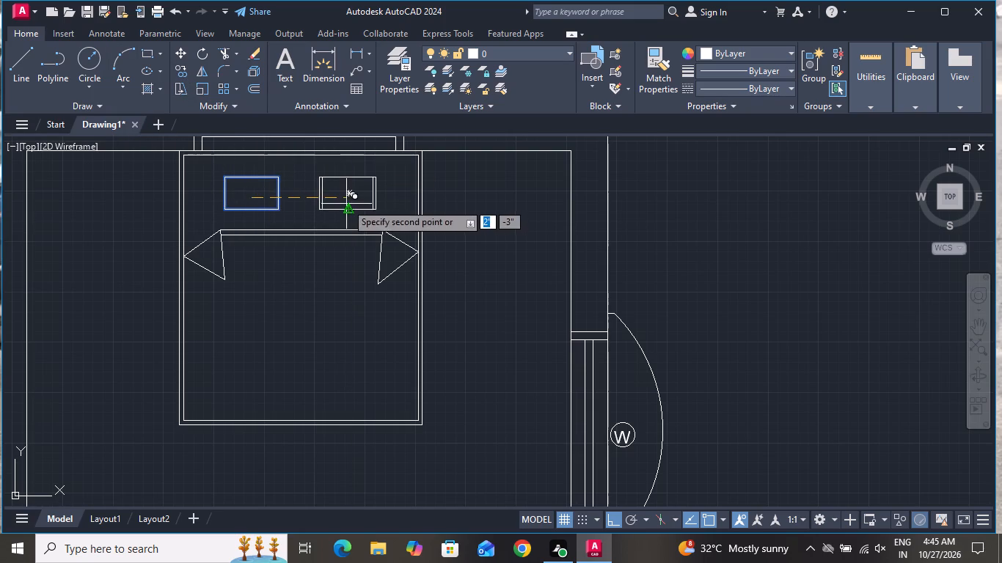
pyautogui.rightClick(345, 196)
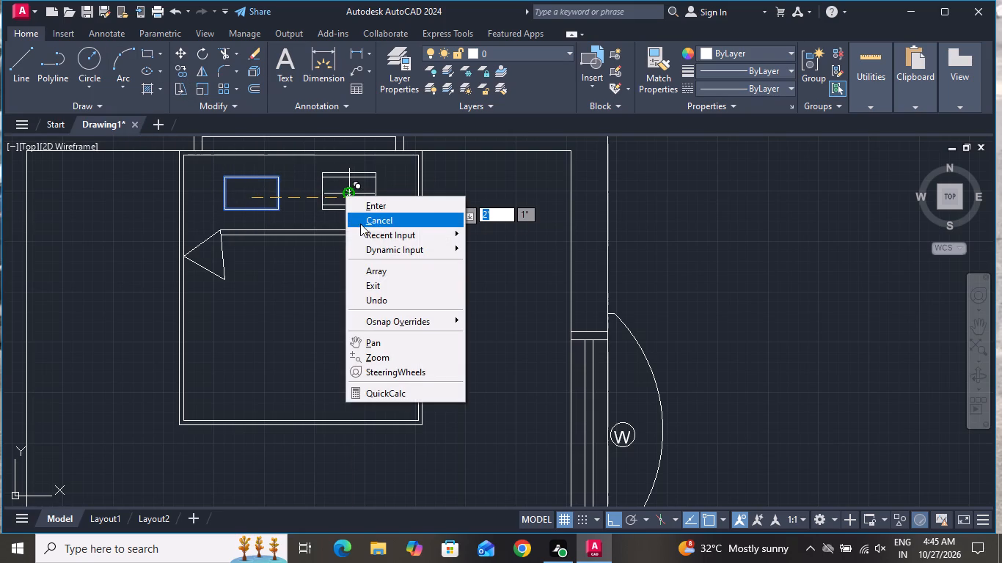
pyautogui.click(361, 221)
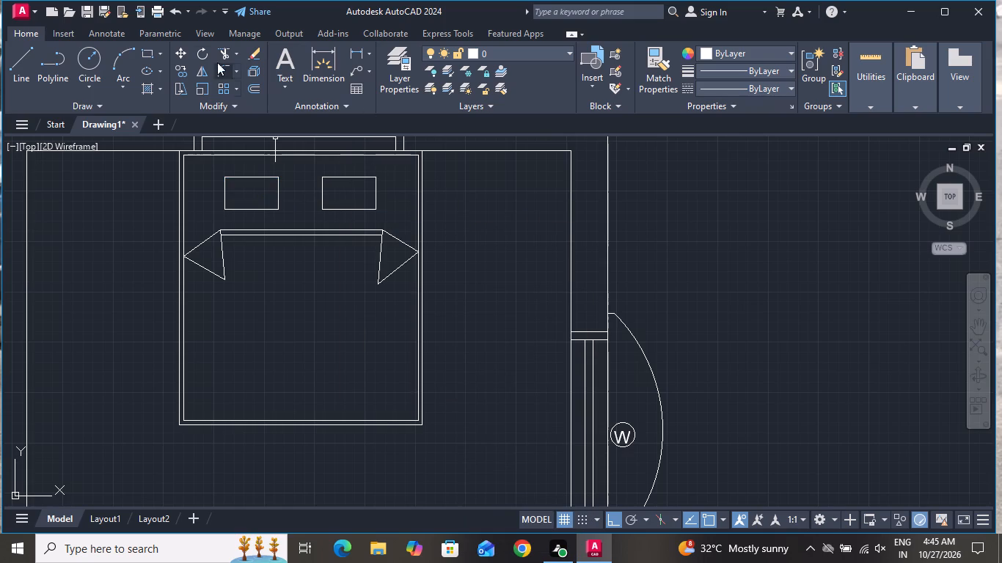
# Draw a small, nearly square bedside table rectangle between the head of the bed and the bedroom's right wall.
pyautogui.click(153, 54)
pyautogui.scroll(-1, 432, 162)
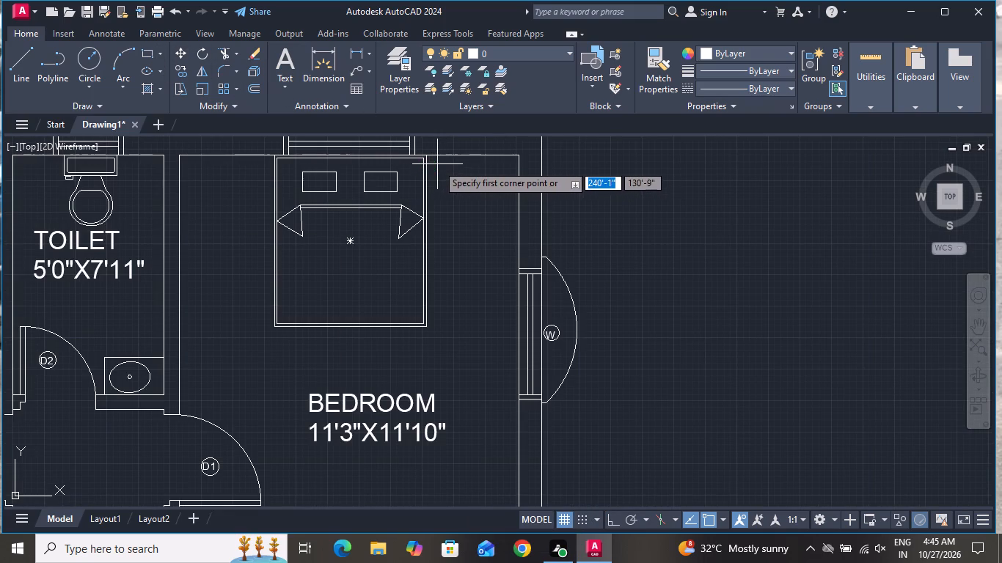
pyautogui.click(438, 163)
pyautogui.click(473, 196)
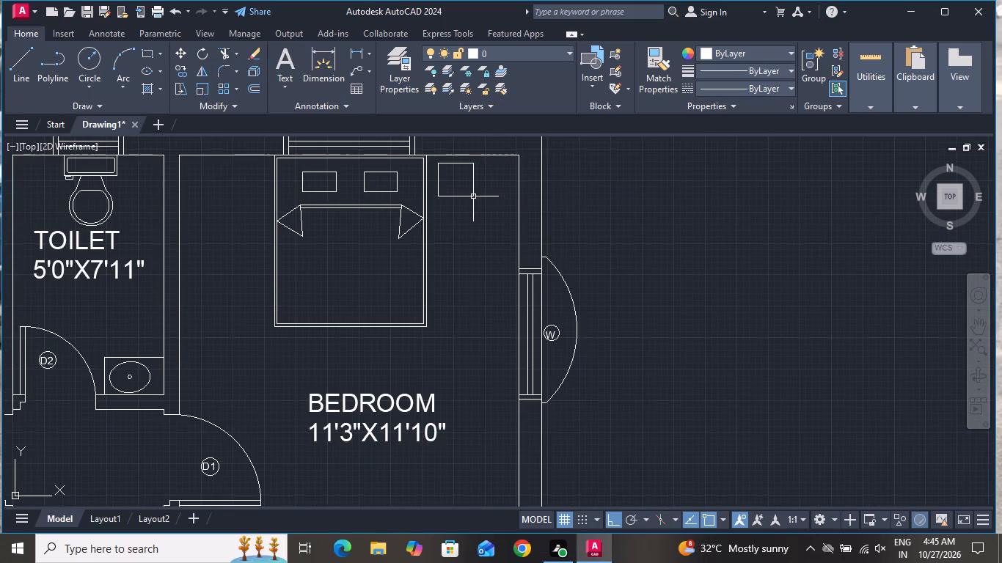
# Offset the bedside table rectangle 1" inward to form an inner border.
pyautogui.write('O 1')
pyautogui.hotkey('shift', '"')
pyautogui.press('Return')
pyautogui.click(463, 162)
pyautogui.click(458, 172)
pyautogui.rightClick(458, 172)
pyautogui.click(472, 191)
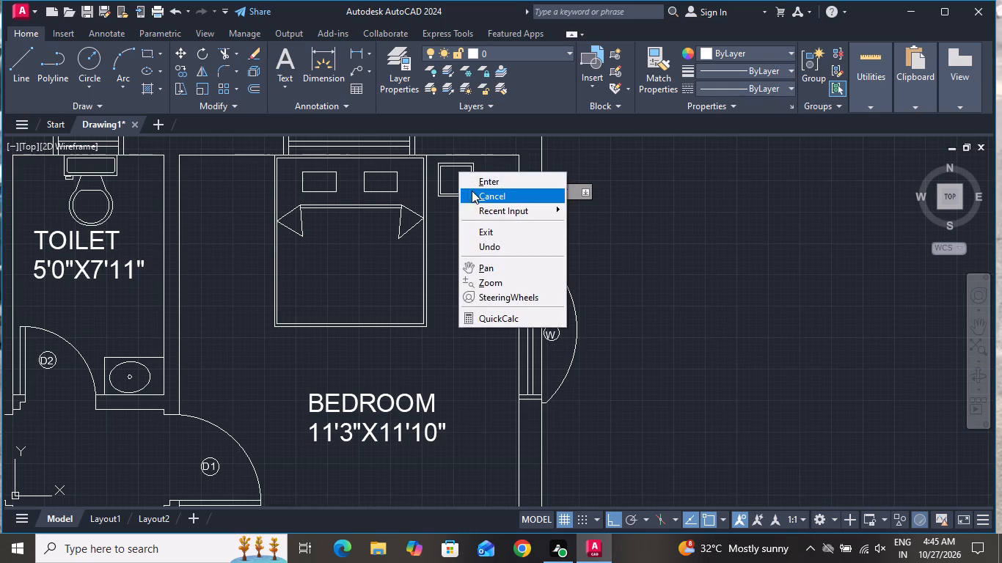
# Draw a small lamp circle at the middle of the bedside table, inside the inner border.
pyautogui.click(84, 63)
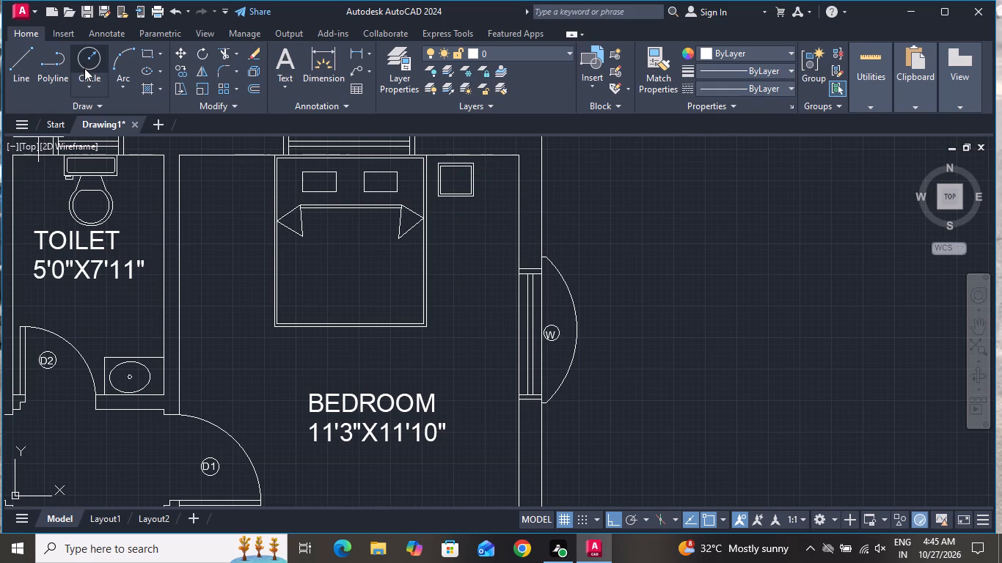
pyautogui.scroll(2, 460, 174)
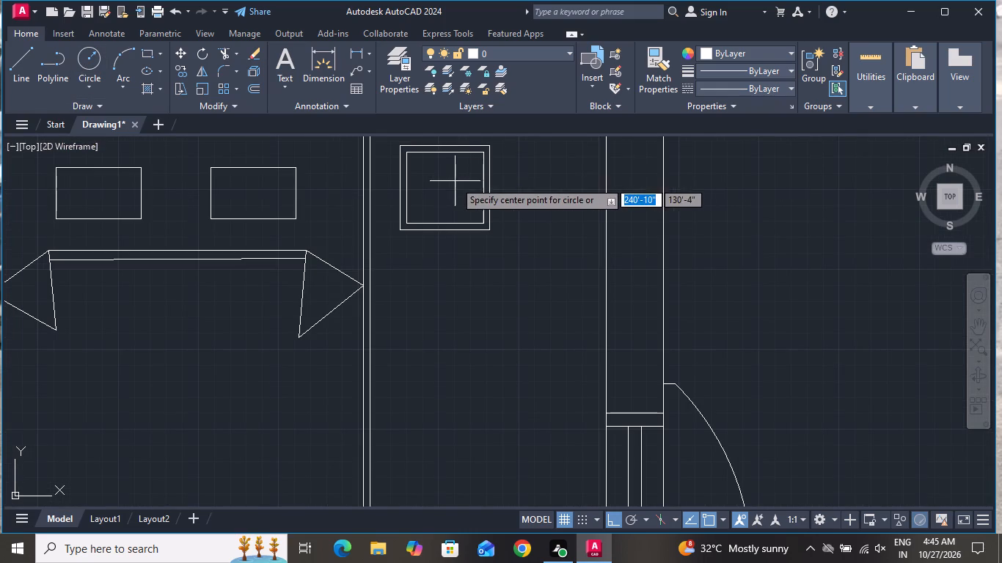
pyautogui.click(445, 188)
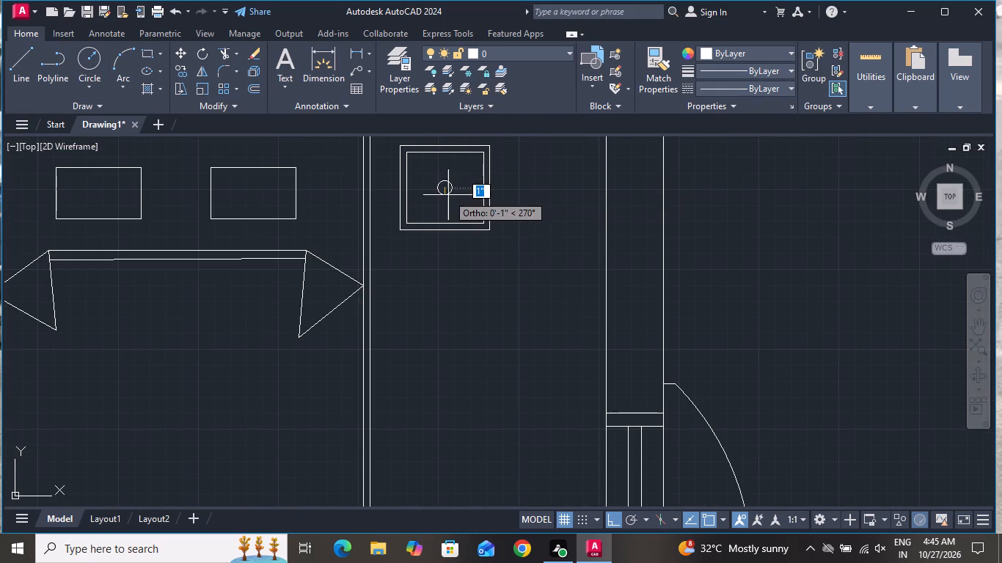
pyautogui.click(456, 208)
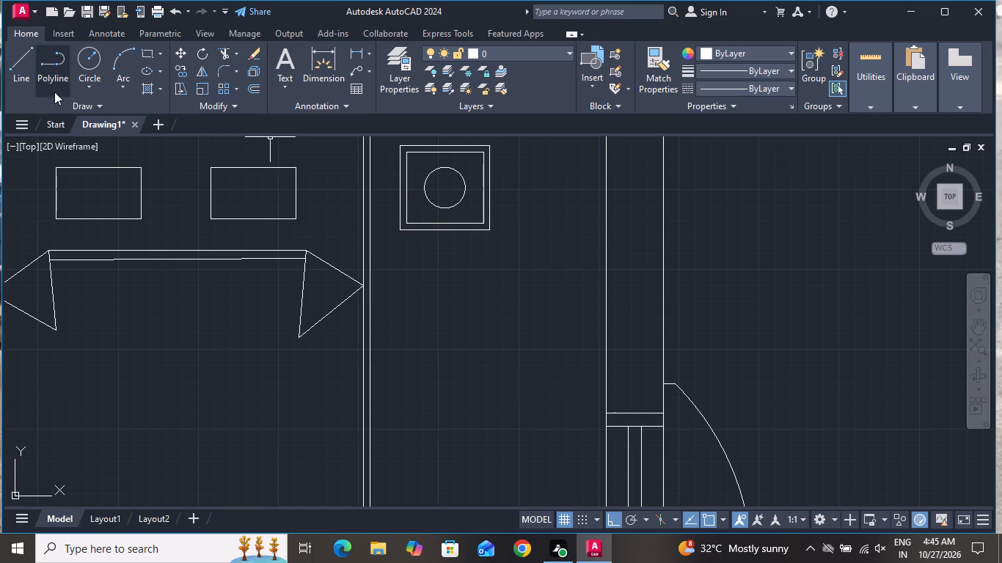
# Draw horizontal and vertical cross lines about 9" long through the lamp circle's centre, extending slightly past the circle.
pyautogui.click(24, 58)
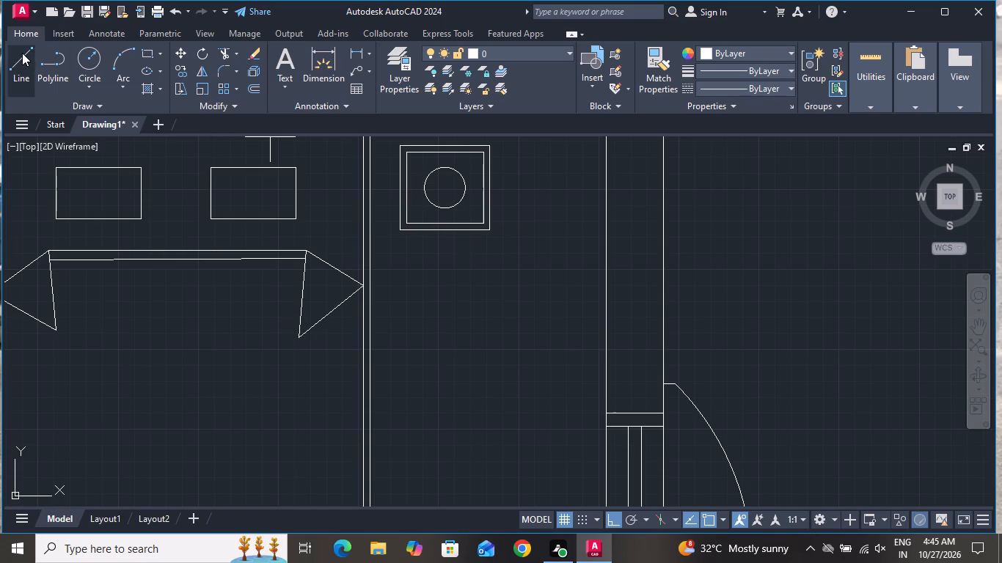
pyautogui.scroll(2, 411, 141)
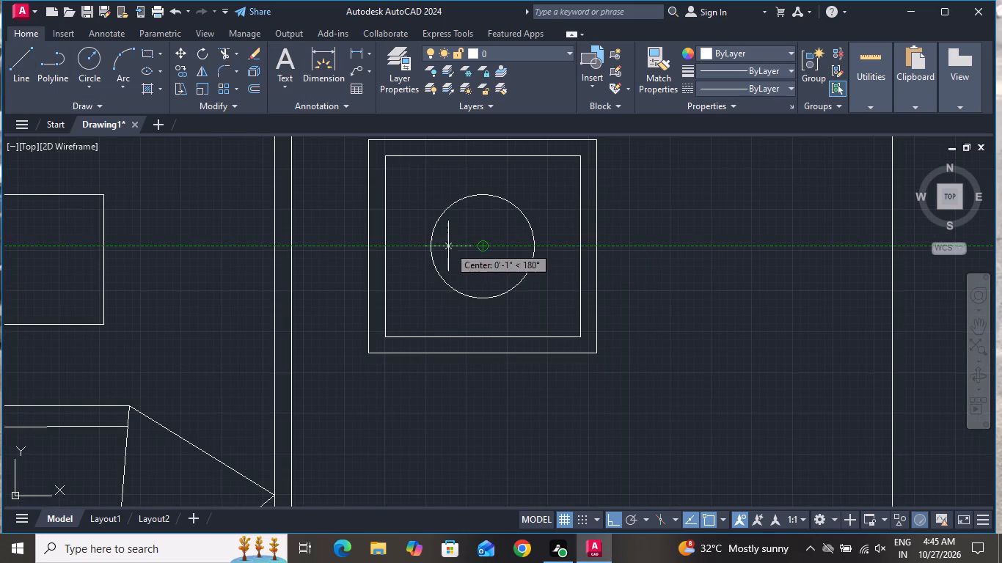
pyautogui.click(409, 246)
pyautogui.click(560, 246)
pyautogui.rightClick(560, 246)
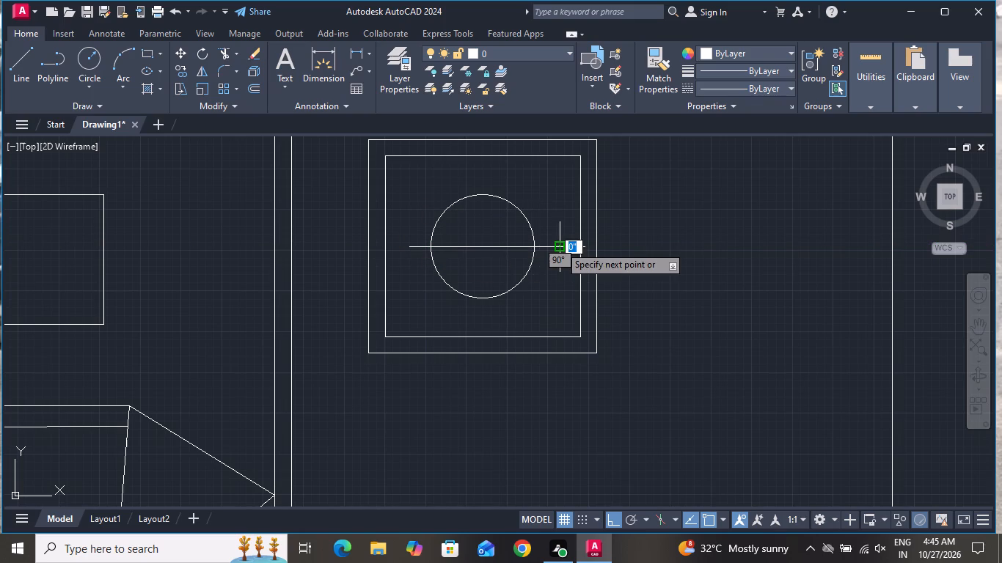
pyautogui.click(579, 268)
pyautogui.click(24, 57)
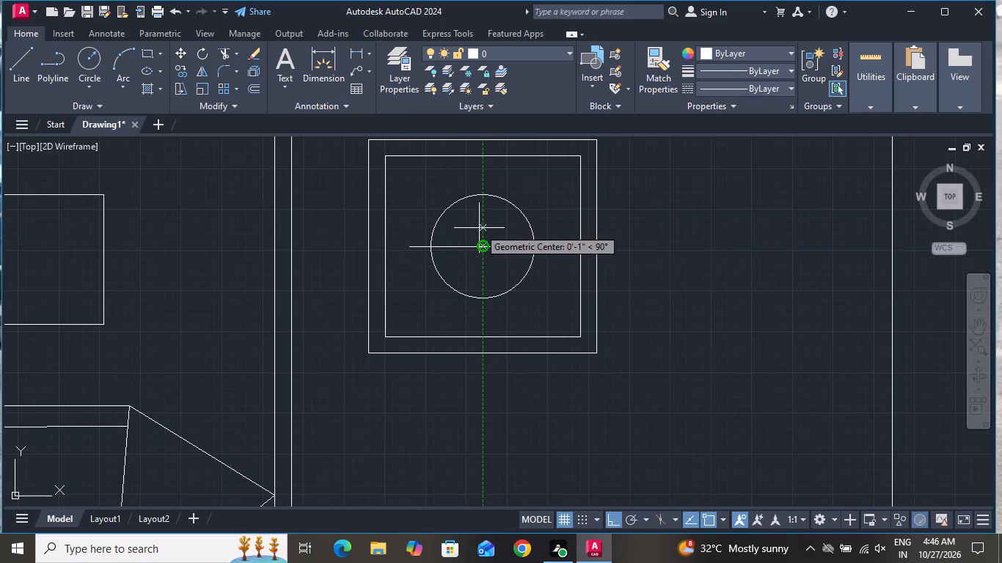
pyautogui.click(486, 171)
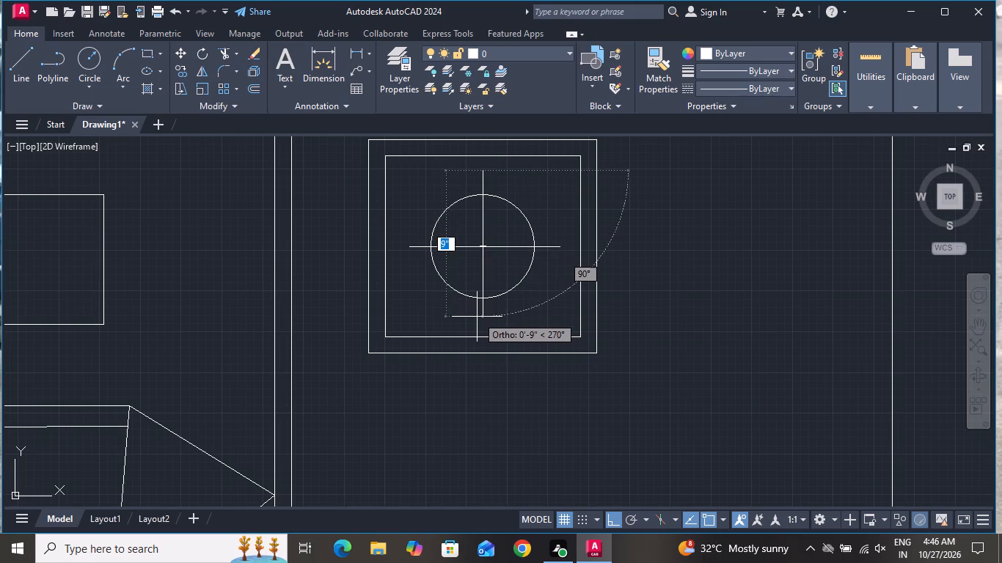
pyautogui.click(478, 322)
pyautogui.rightClick(479, 321)
pyautogui.click(499, 339)
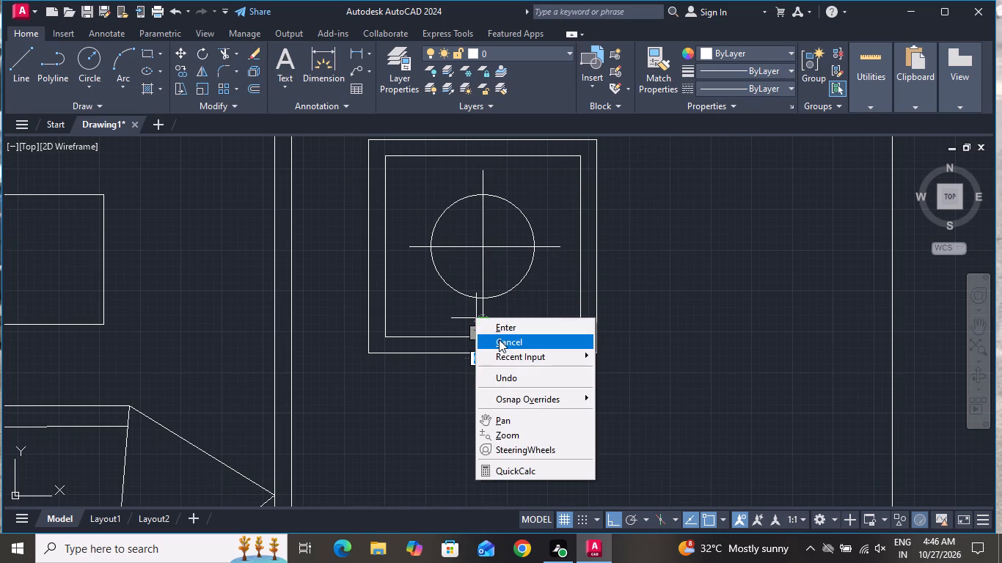
# Copy the complete bedside table with its lamp symbol about 7' horizontally to the left side of the bed.
pyautogui.scroll(1, 647, 292)
pyautogui.scroll(-2, 647, 292)
pyautogui.moveTo(640, 194); pyautogui.dragTo(639, 201)
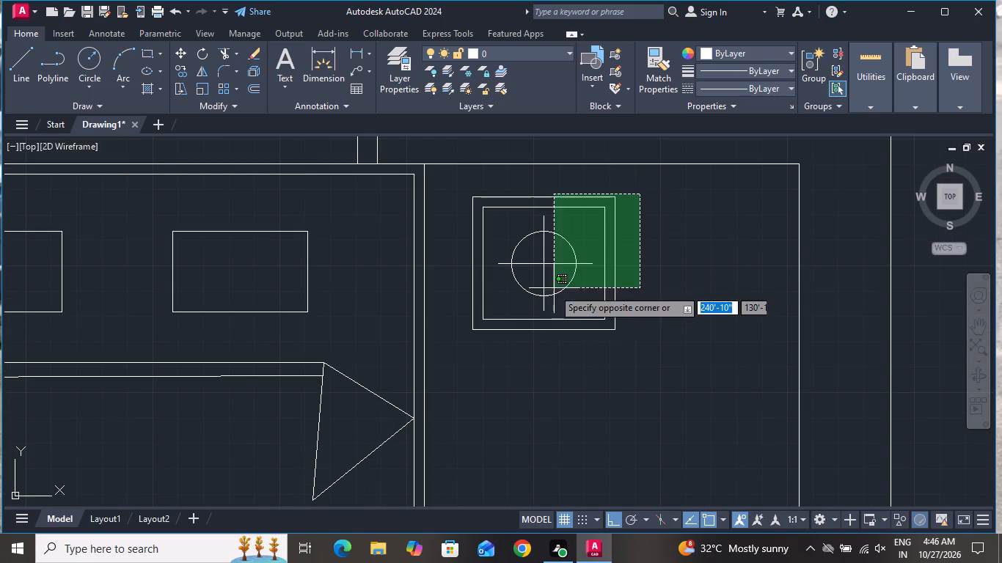
pyautogui.click(467, 343)
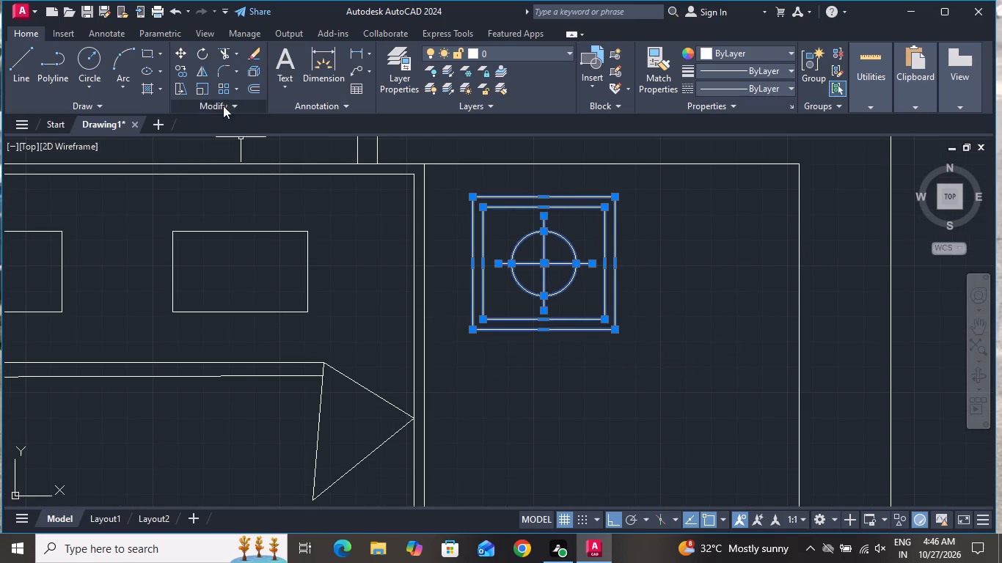
pyautogui.click(183, 70)
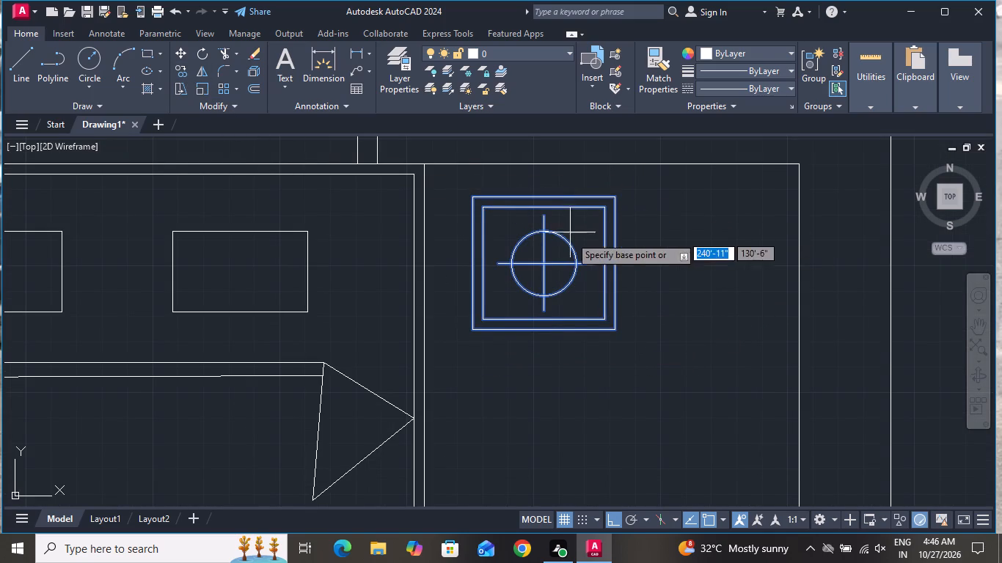
pyautogui.click(538, 252)
pyautogui.scroll(-1, 595, 235)
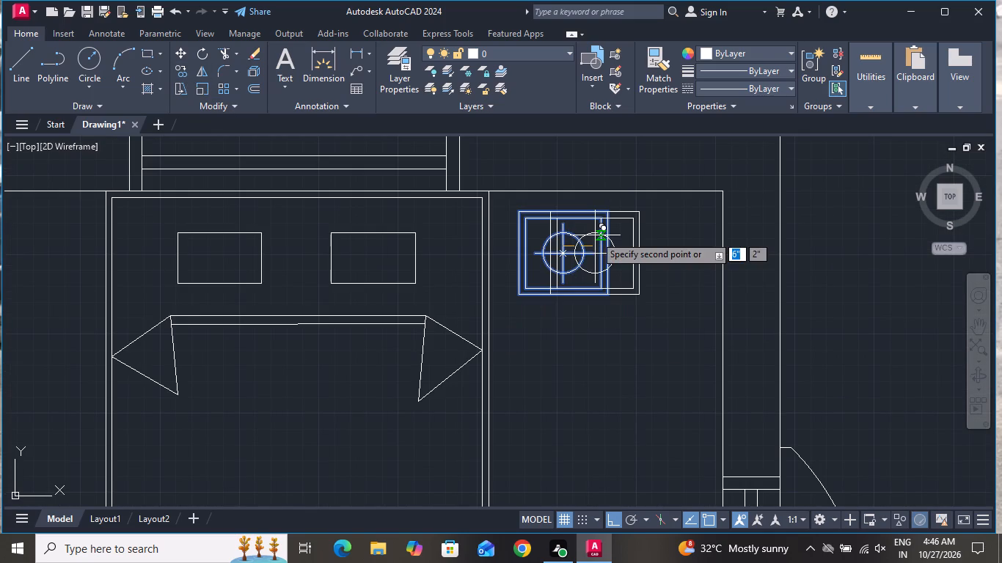
pyautogui.scroll(-2, 585, 233)
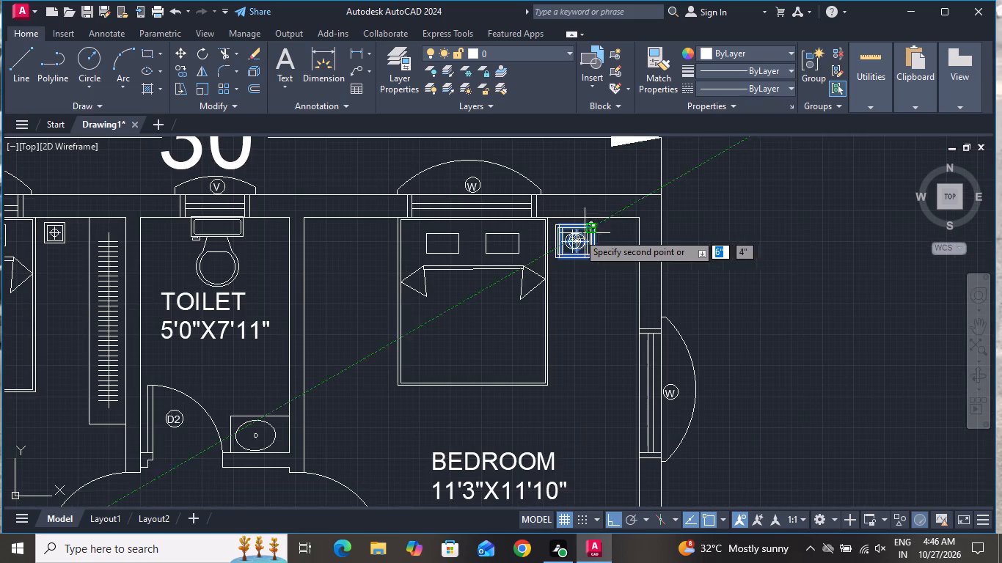
pyautogui.scroll(2, 348, 242)
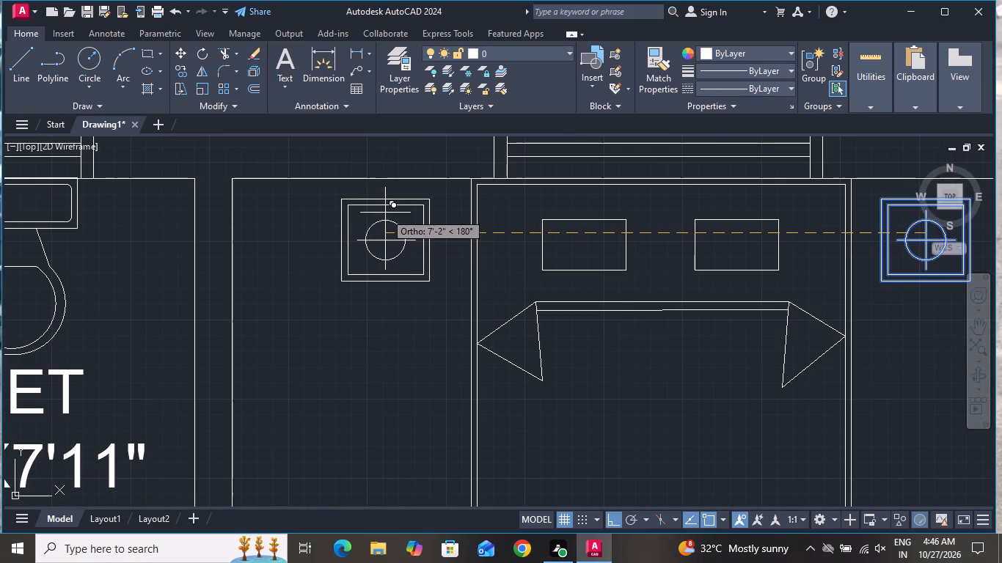
pyautogui.click(395, 216)
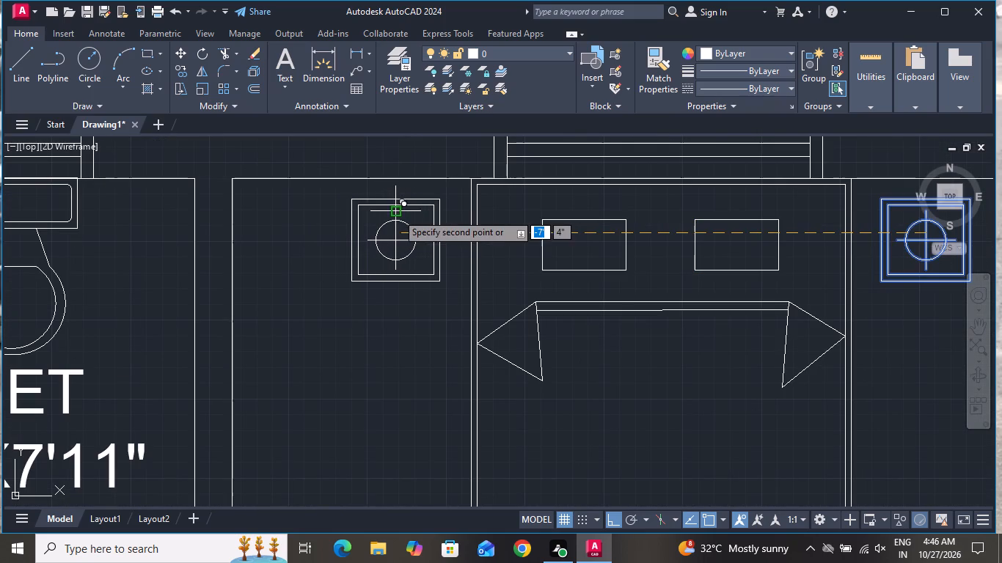
pyautogui.rightClick(398, 214)
pyautogui.click(428, 235)
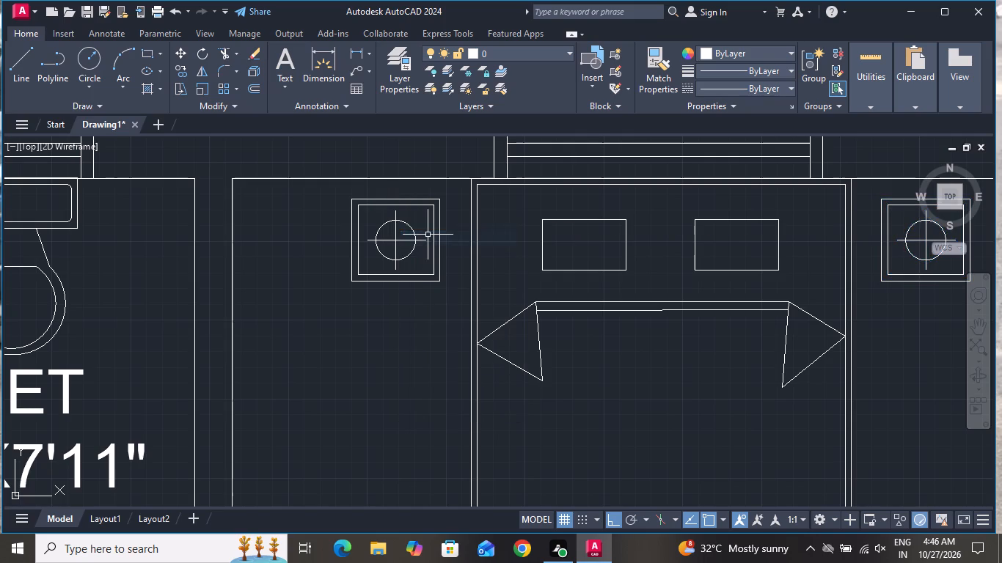
# Draw a tall, narrow wardrobe rectangle against the right bedroom's left wall, beside the toilet.
pyautogui.scroll(-3, 419, 215)
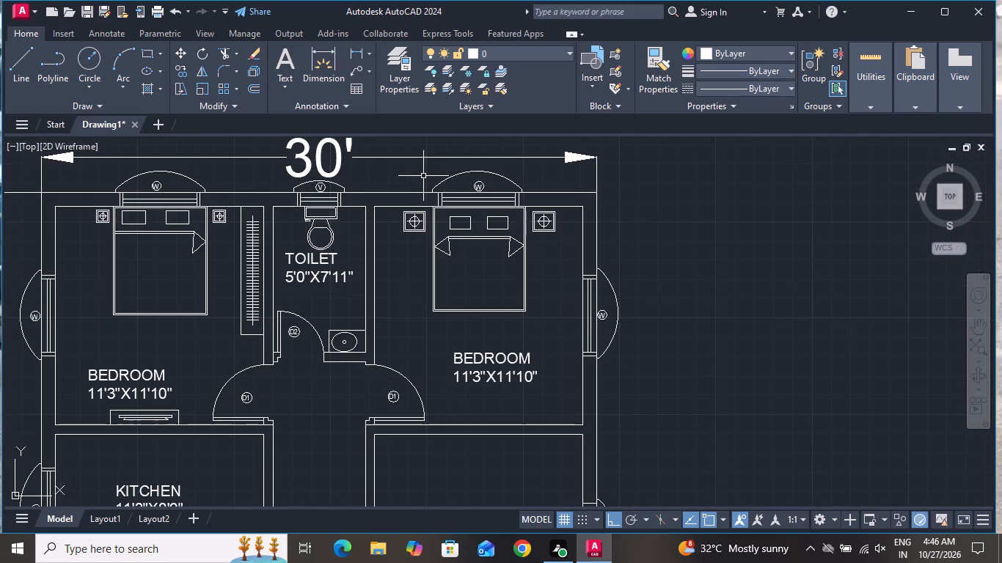
pyautogui.click(143, 56)
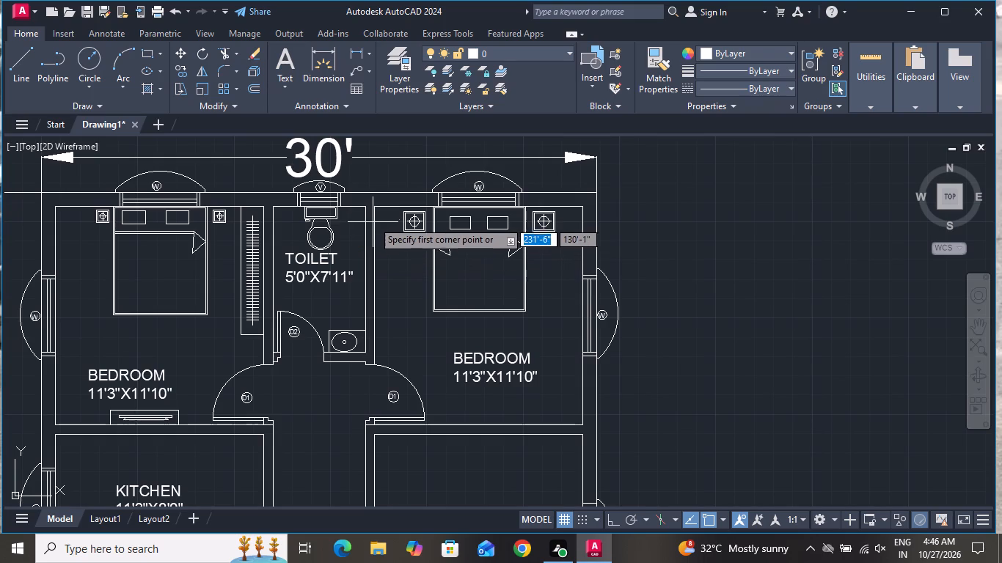
pyautogui.click(374, 246)
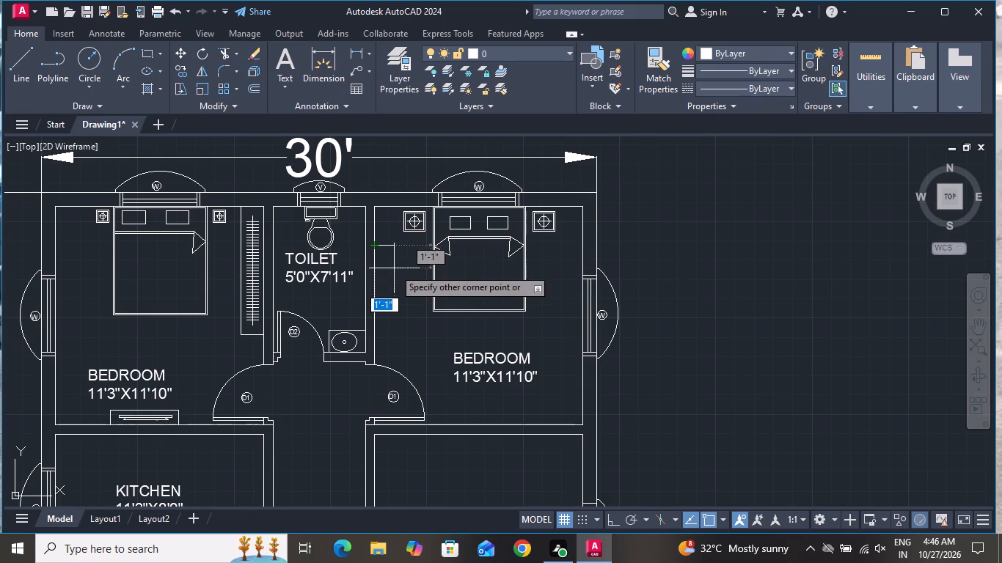
pyautogui.click(399, 352)
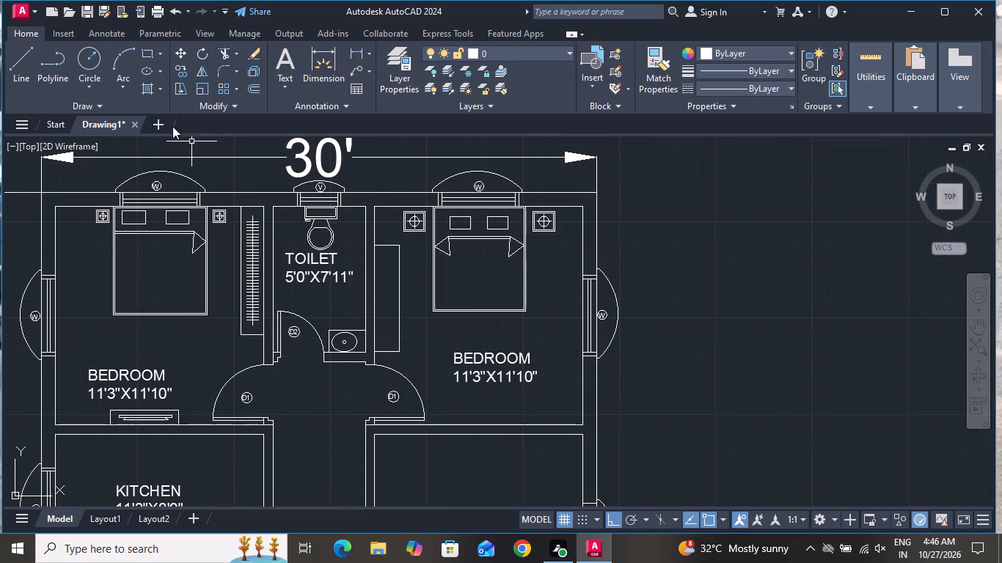
# Draw a vertical centre line through the wardrobe from the midpoint of its top edge to its bottom edge.
pyautogui.click(18, 65)
pyautogui.scroll(1, 411, 249)
pyautogui.click(366, 247)
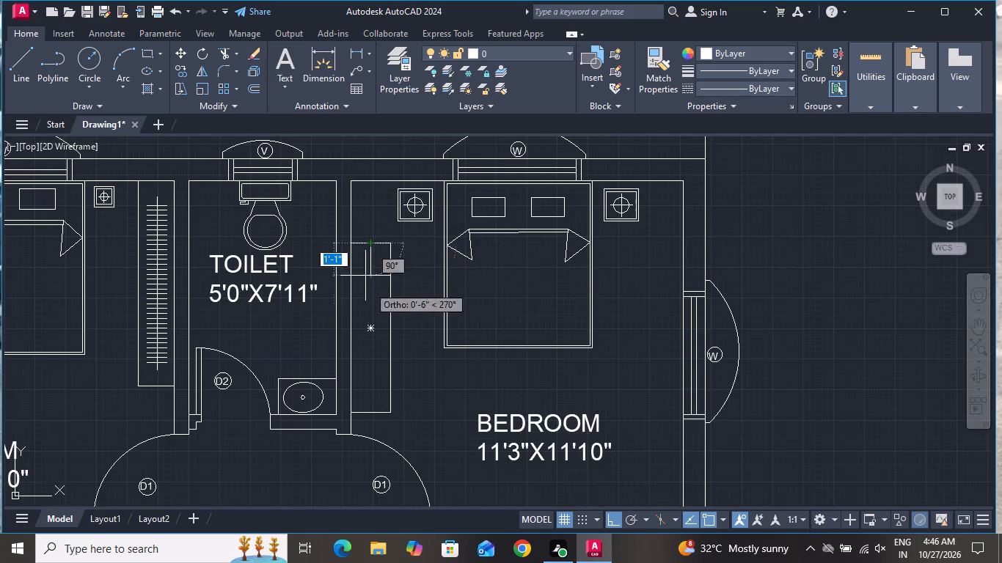
pyautogui.click(370, 414)
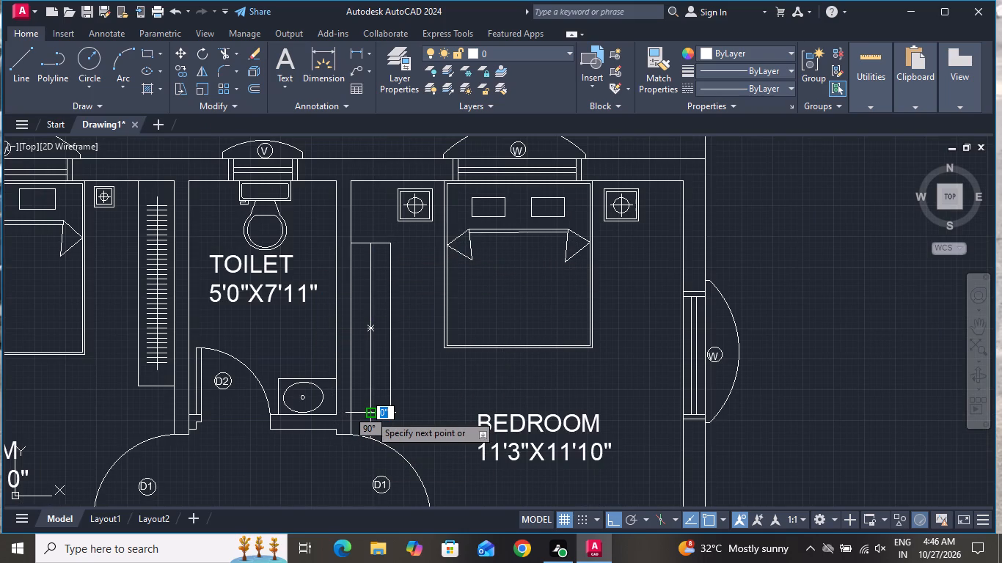
pyautogui.rightClick(369, 413)
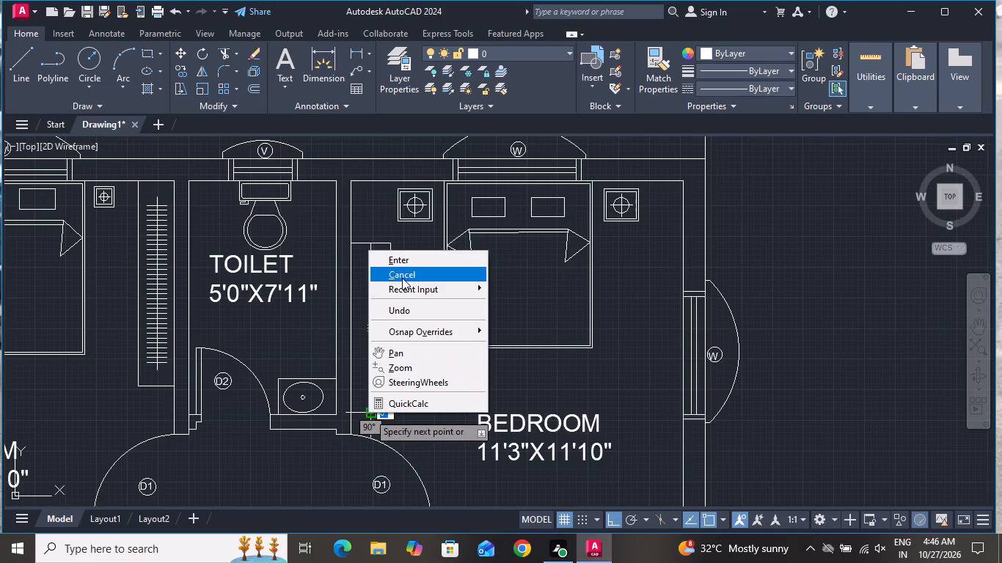
pyautogui.click(402, 276)
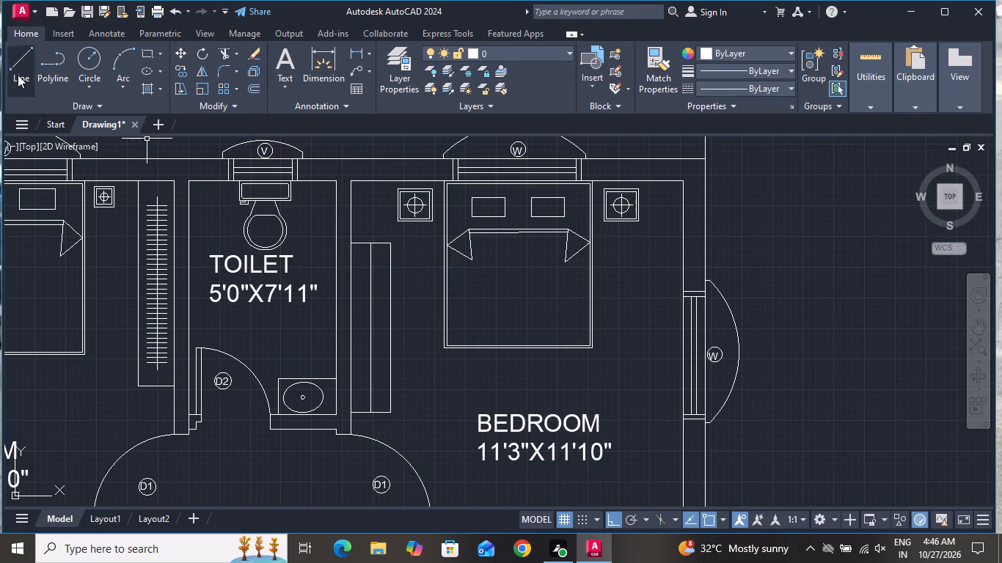
# Draw a short horizontal hanger line across the wardrobe's centre line, just below its top edge.
pyautogui.click(23, 73)
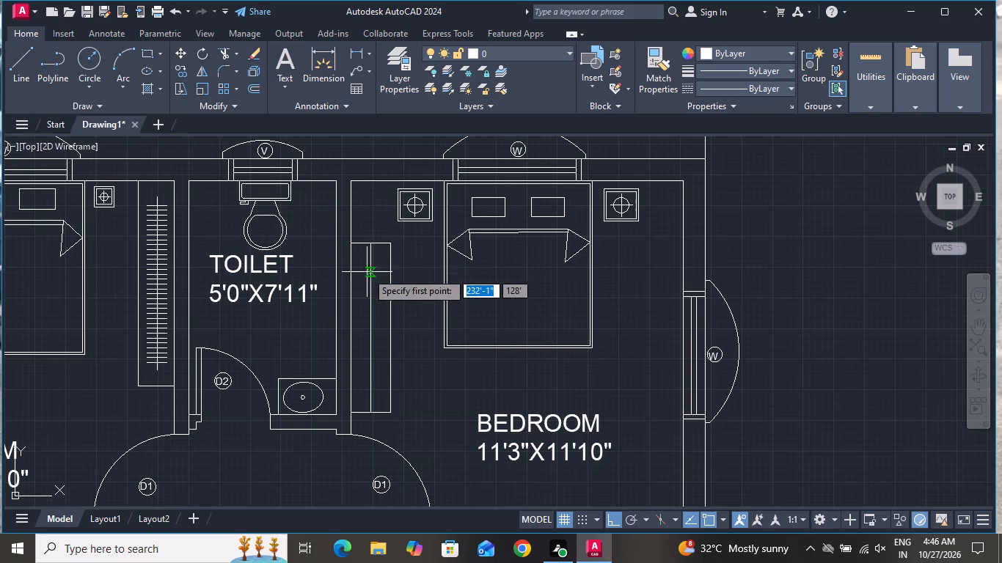
pyautogui.scroll(2, 379, 262)
pyautogui.click(324, 237)
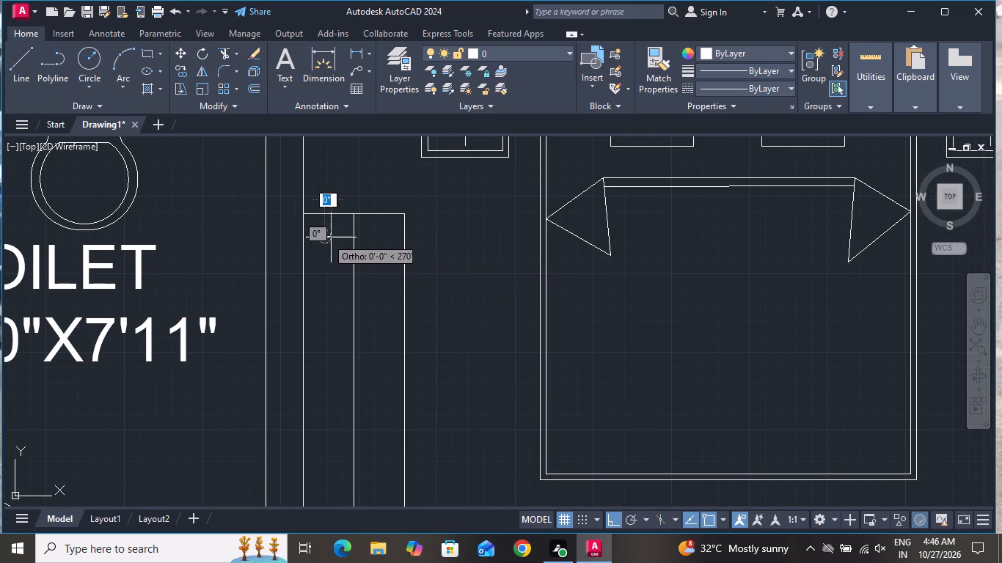
pyautogui.click(377, 235)
pyautogui.rightClick(377, 235)
pyautogui.click(403, 254)
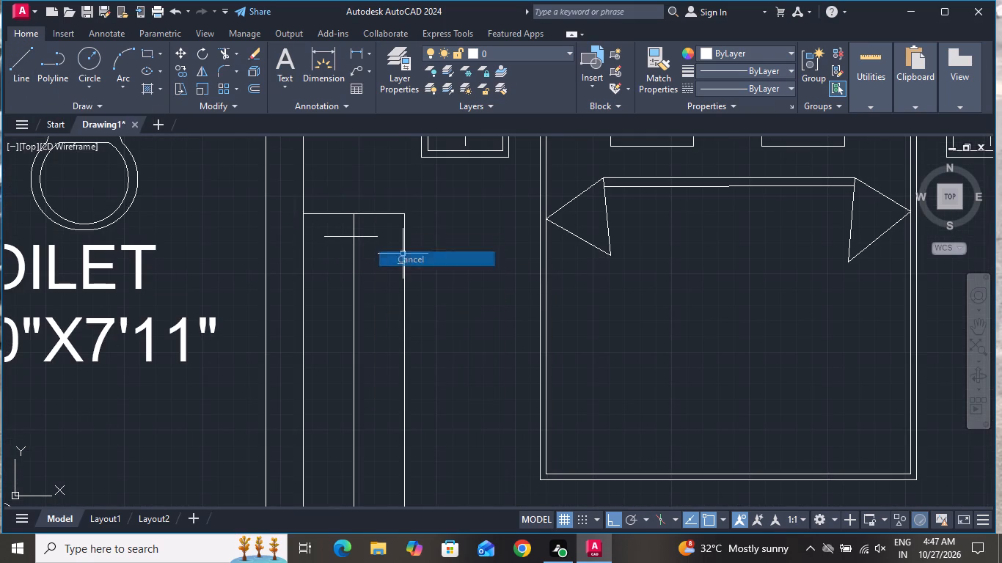
# Offset the wardrobe's hanger line 3" downward repeatedly to create six evenly spaced copies along the upper part of the centre line.
pyautogui.write('O')
pyautogui.press('space')
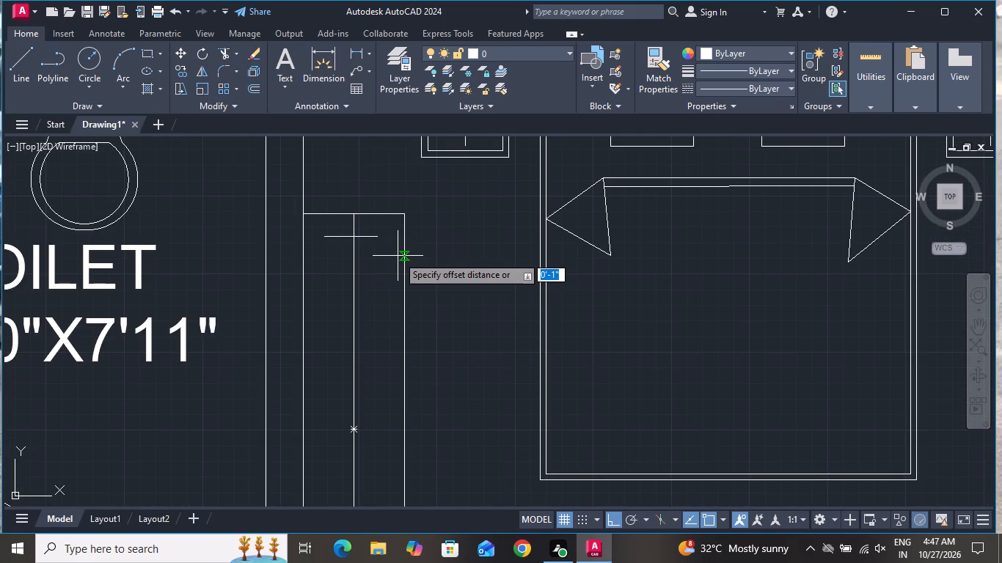
pyautogui.press('3')
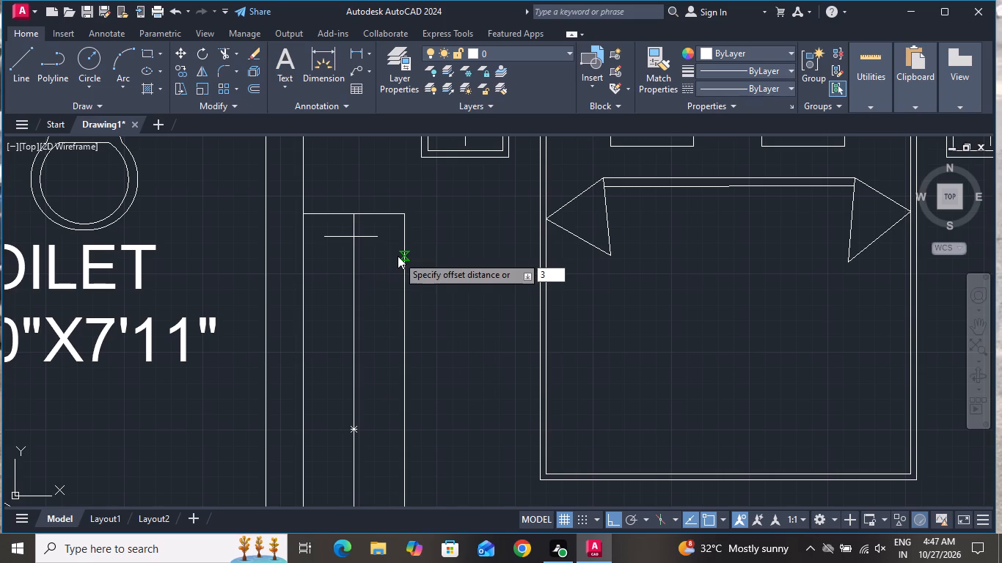
pyautogui.hotkey('shift', '"')
pyautogui.press('Return')
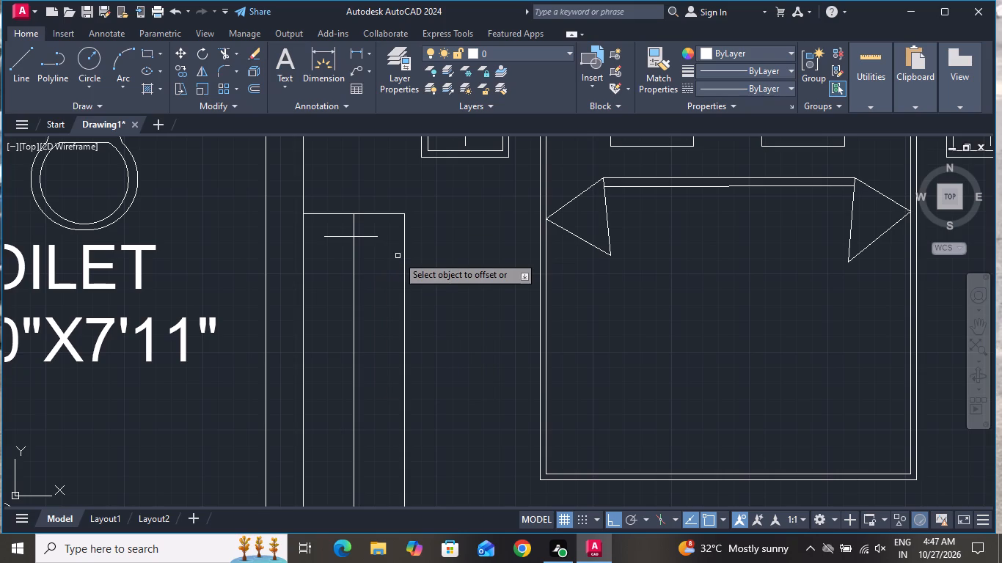
pyautogui.click(369, 235)
pyautogui.click(374, 276)
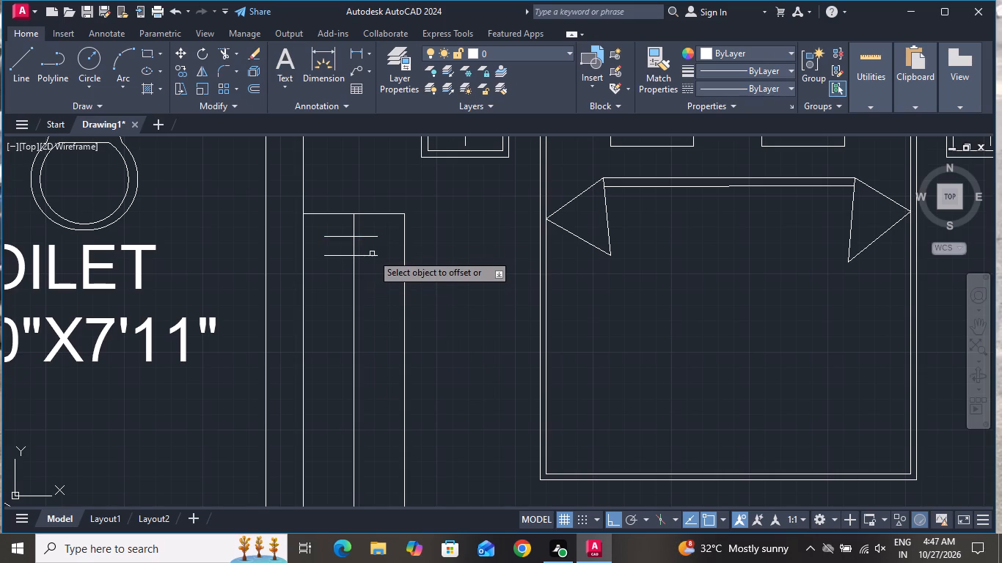
pyautogui.click(373, 253)
pyautogui.click(373, 257)
pyautogui.click(373, 295)
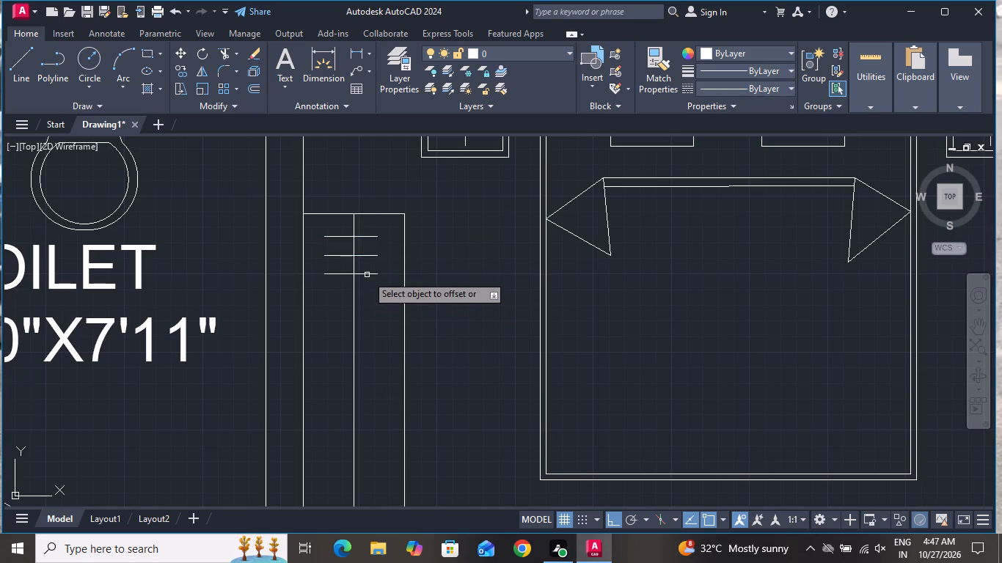
pyautogui.click(367, 275)
pyautogui.click(368, 312)
pyautogui.click(365, 293)
pyautogui.click(370, 329)
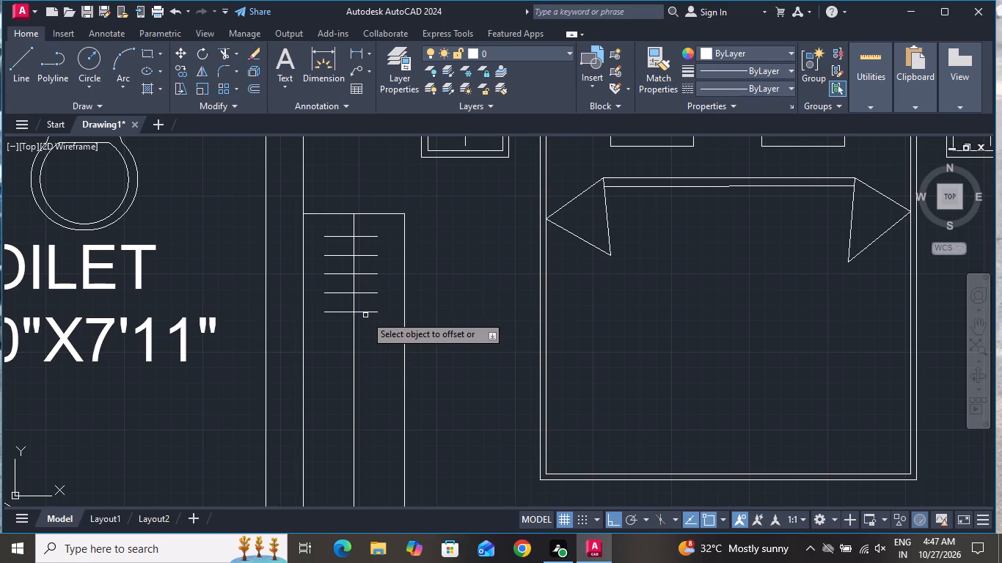
pyautogui.click(365, 312)
pyautogui.click(365, 341)
pyautogui.click(366, 329)
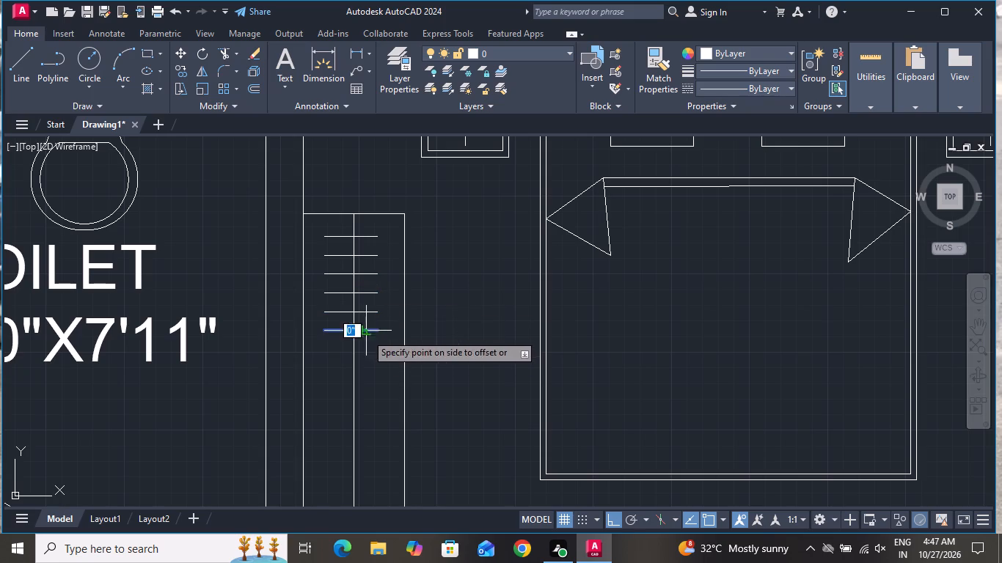
pyautogui.click(367, 345)
# Continue offsetting the lowest hanger line 3" downward, adding five more hanger lines toward the middle of the wardrobe.
pyautogui.scroll(-5, 379, 326)
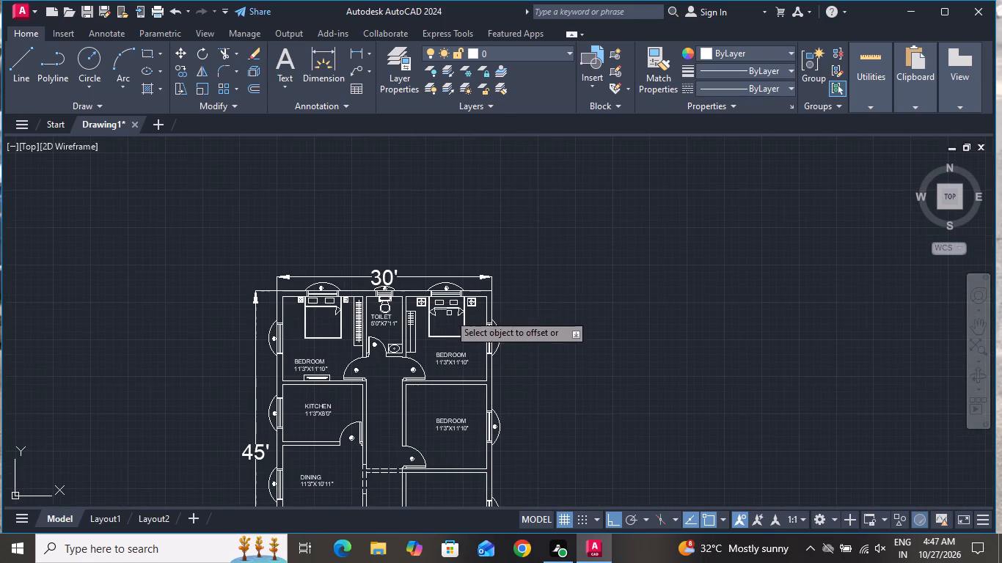
pyautogui.scroll(5, 406, 334)
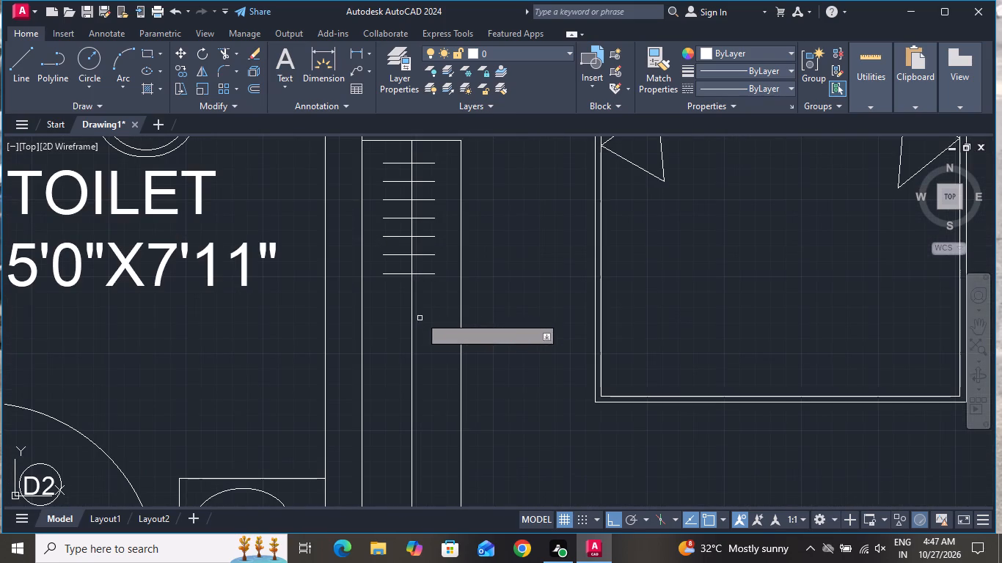
pyautogui.click(424, 273)
pyautogui.click(427, 312)
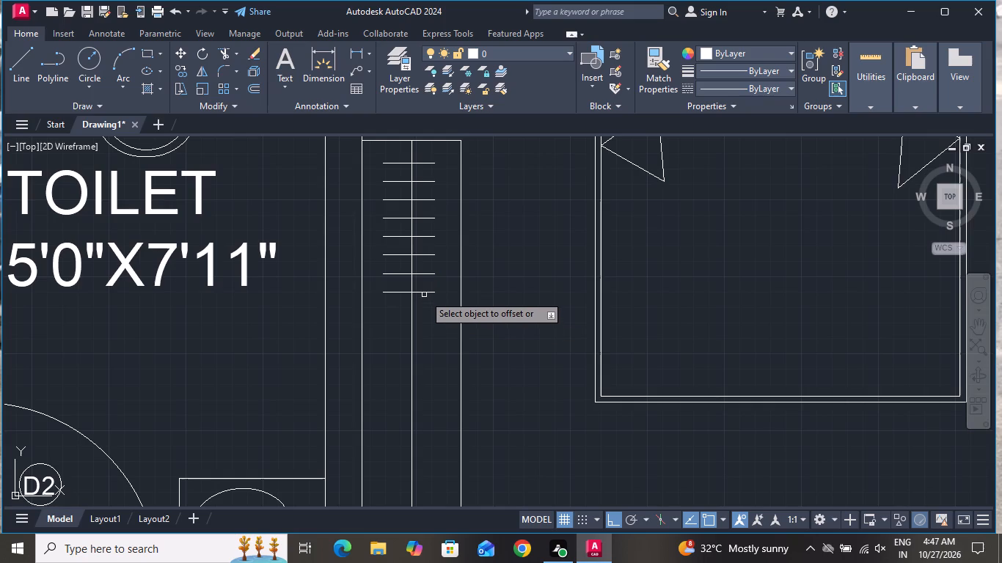
pyautogui.click(424, 293)
pyautogui.click(434, 327)
pyautogui.click(434, 308)
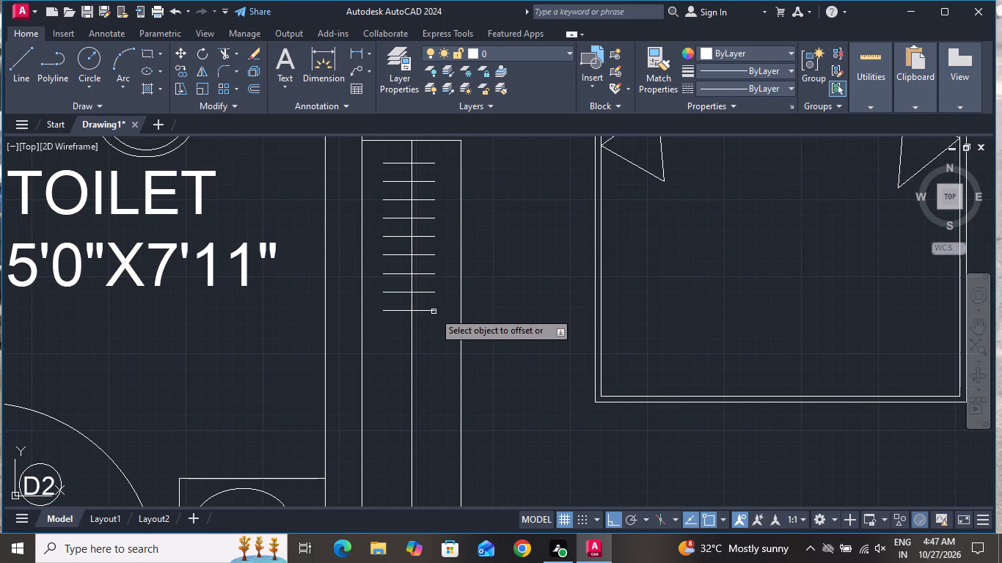
pyautogui.click(439, 325)
pyautogui.click(430, 310)
pyautogui.click(431, 336)
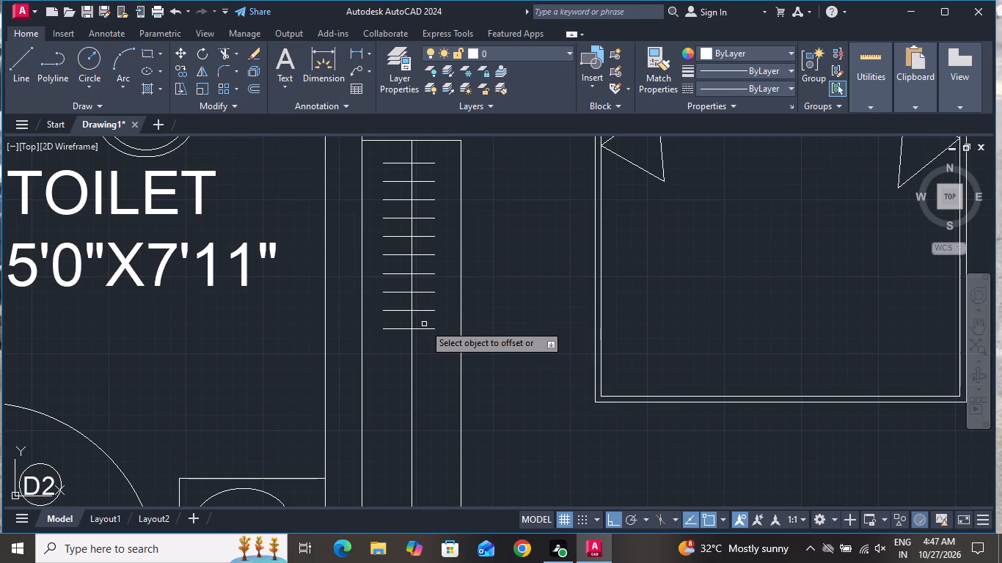
pyautogui.click(423, 329)
pyautogui.click(428, 350)
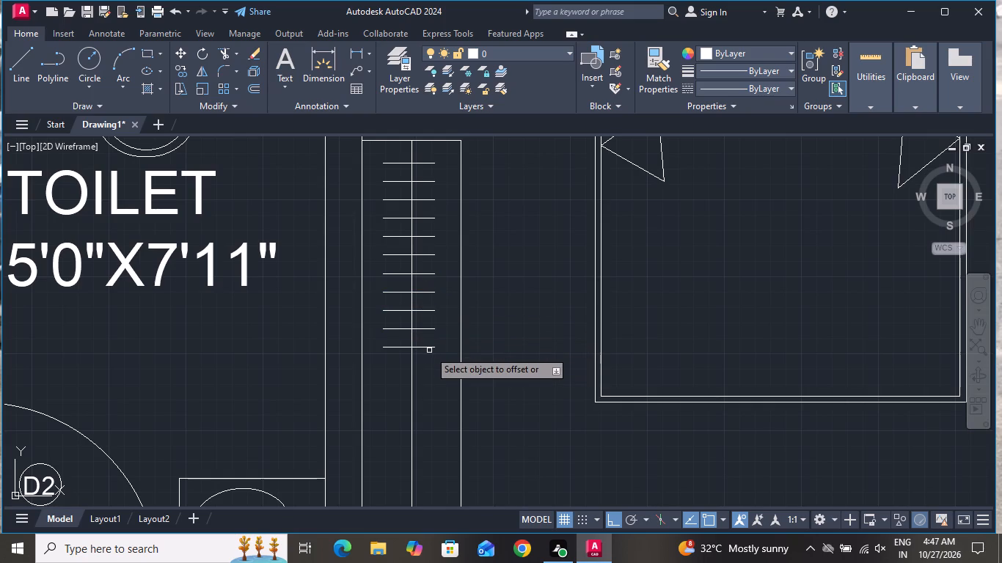
pyautogui.click(429, 350)
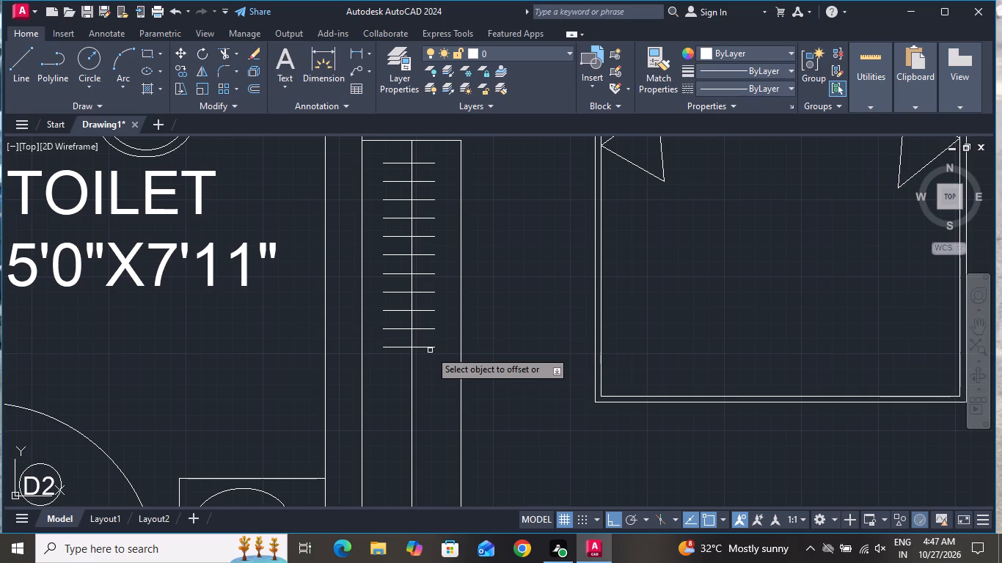
pyautogui.click(430, 348)
pyautogui.click(424, 402)
# Add five more hanger lines at 3" offsets below the lowest one, continuing into the wardrobe's lower half.
pyautogui.scroll(-2, 433, 363)
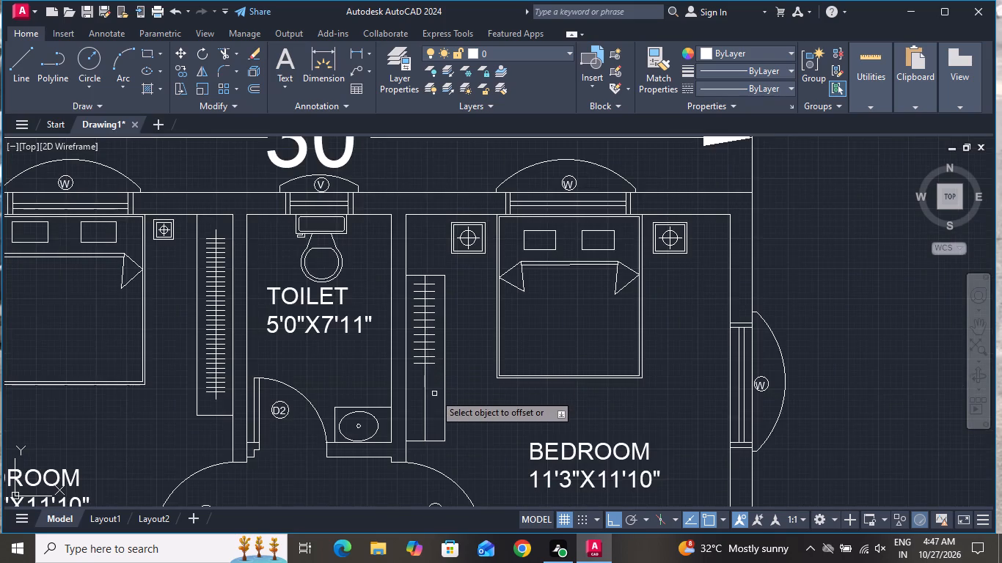
pyautogui.scroll(2, 434, 394)
pyautogui.click(423, 317)
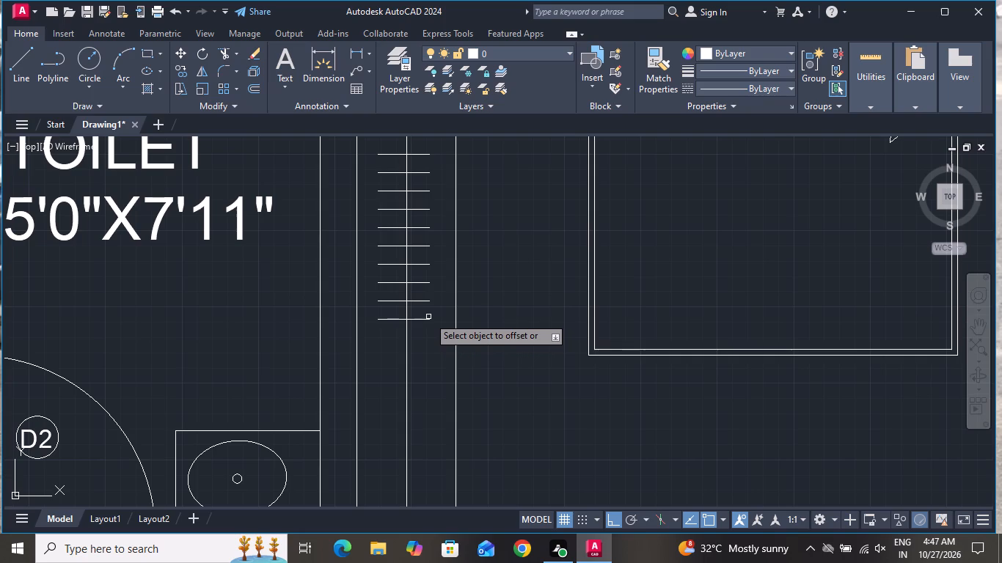
pyautogui.click(425, 318)
pyautogui.click(424, 352)
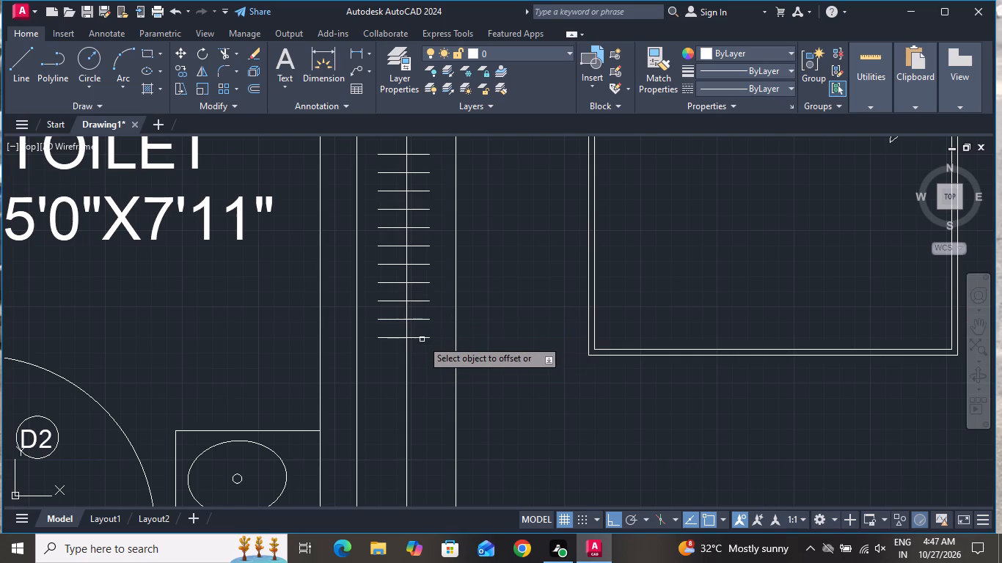
pyautogui.click(421, 338)
pyautogui.click(421, 372)
pyautogui.click(412, 356)
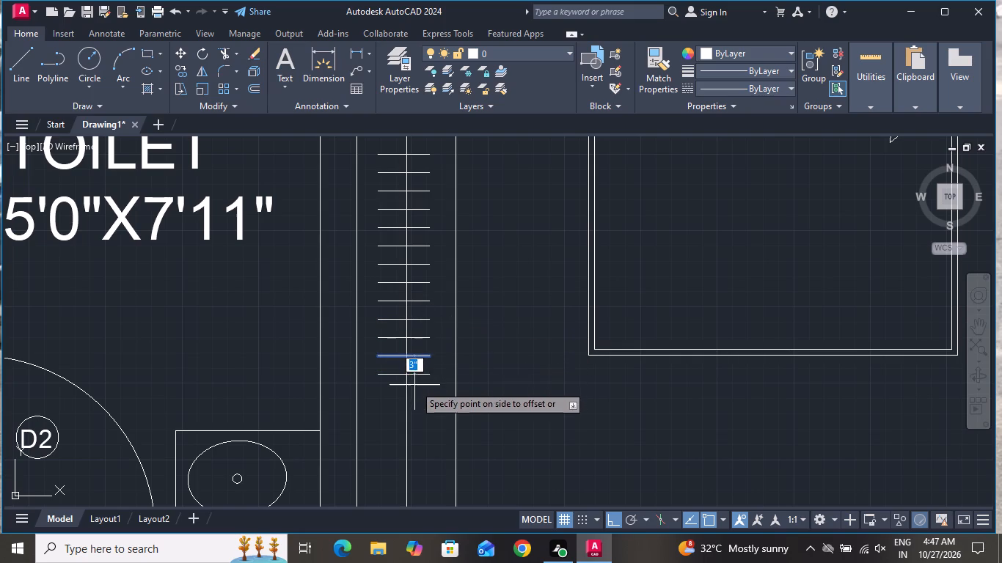
pyautogui.click(414, 376)
pyautogui.click(414, 374)
pyautogui.click(415, 410)
pyautogui.click(417, 393)
pyautogui.click(421, 419)
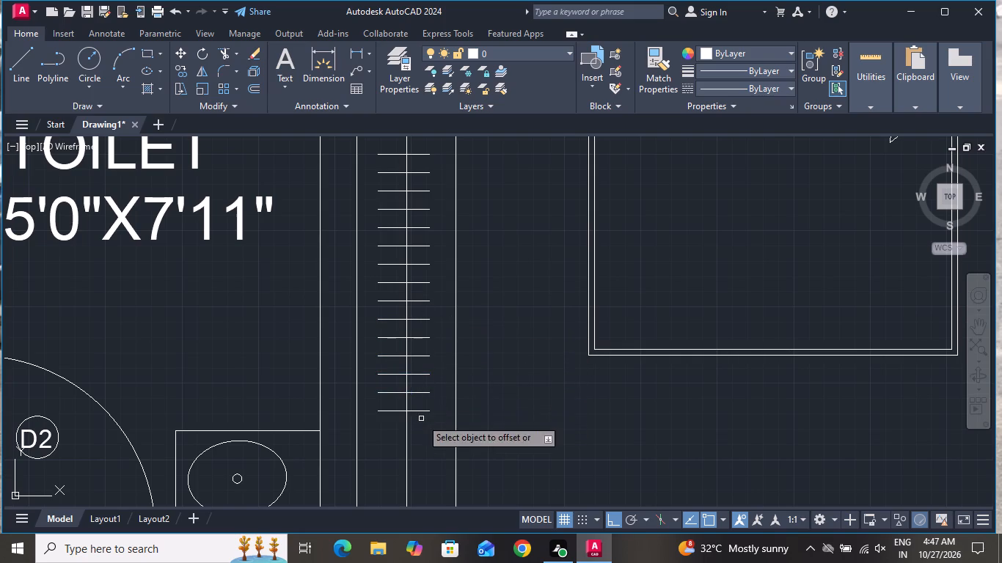
# Fill the rest of the wardrobe with hanger lines at 3" offsets down to just above its bottom edge.
pyautogui.scroll(-2, 439, 327)
pyautogui.scroll(1, 406, 390)
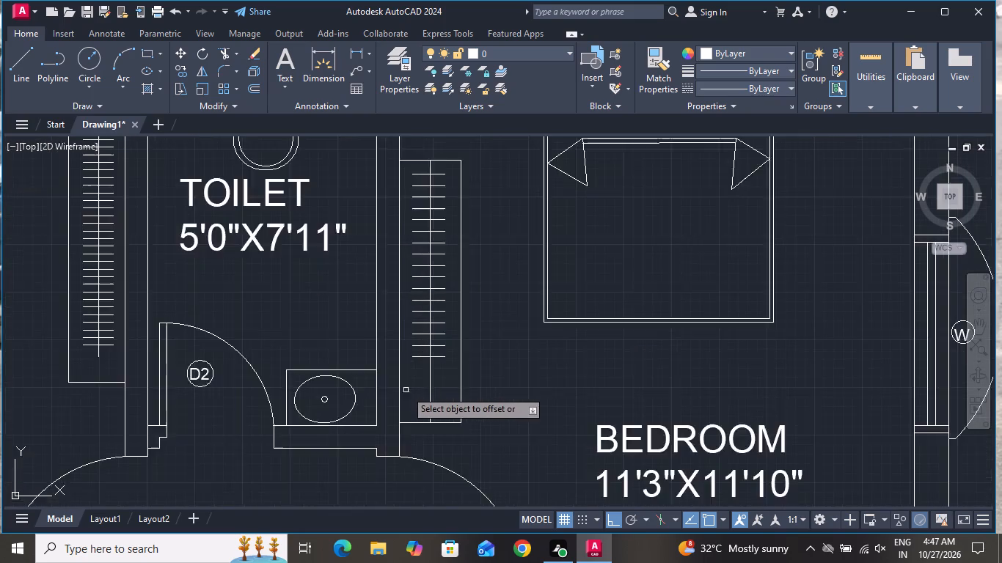
pyautogui.scroll(1, 406, 390)
pyautogui.click(452, 337)
pyautogui.click(453, 372)
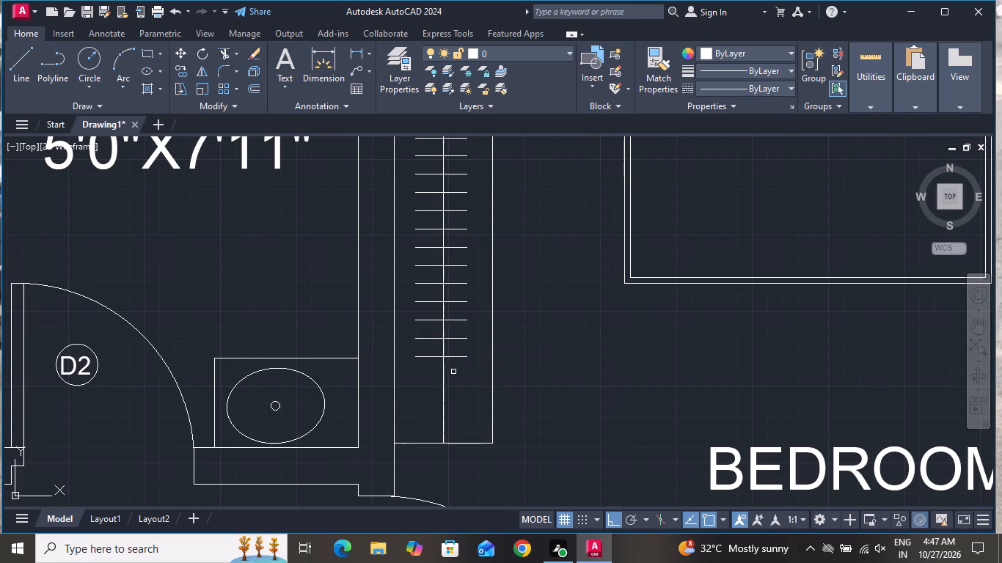
pyautogui.click(457, 355)
pyautogui.click(454, 389)
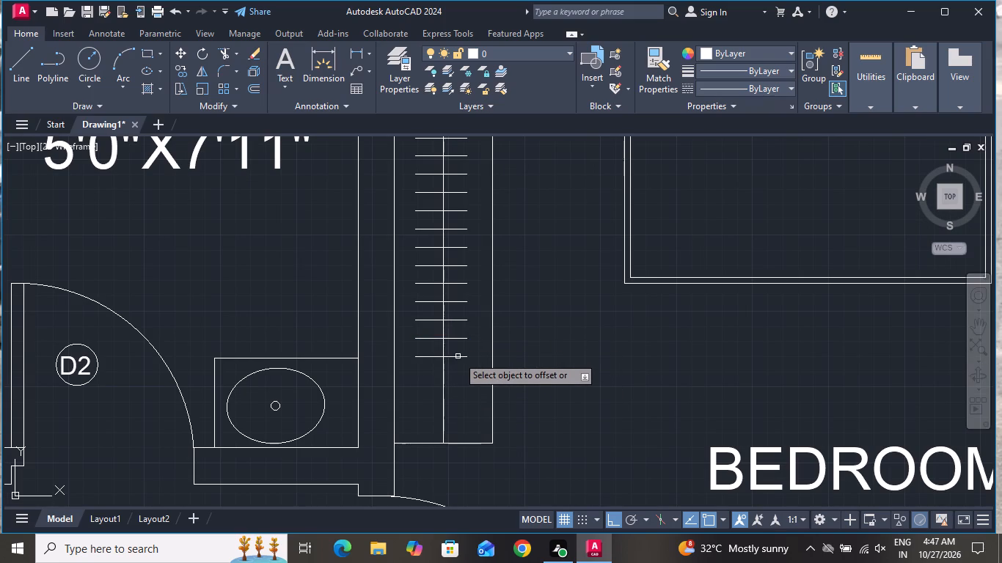
pyautogui.click(458, 356)
pyautogui.click(460, 380)
pyautogui.click(464, 375)
pyautogui.click(462, 445)
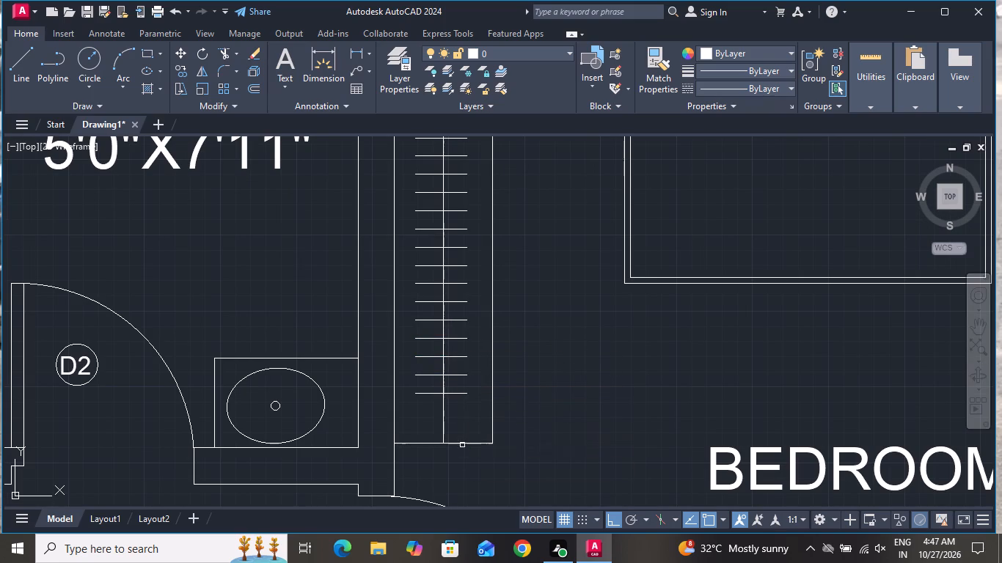
pyautogui.click(457, 393)
pyautogui.click(456, 435)
pyautogui.click(457, 412)
pyautogui.click(465, 430)
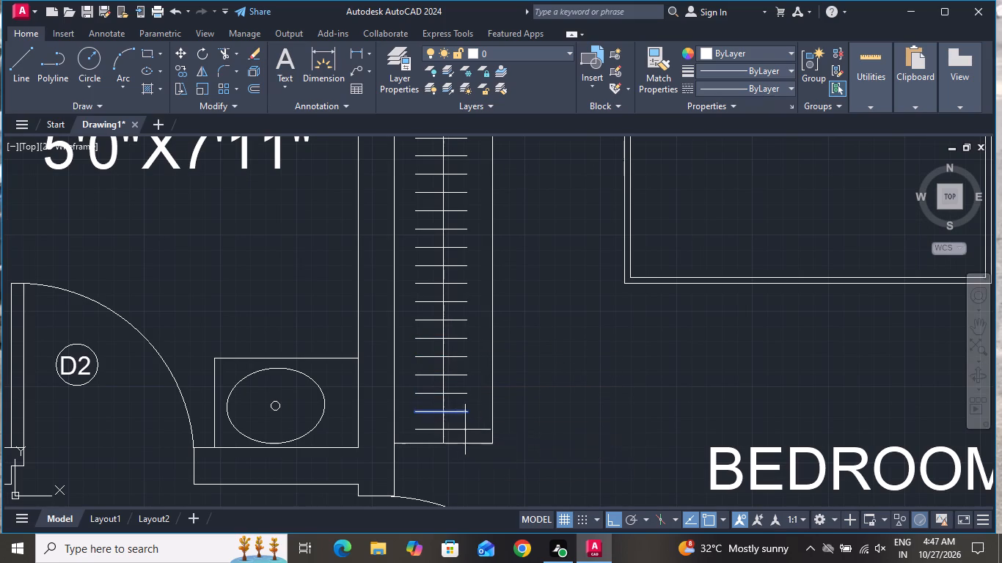
pyautogui.moveTo(537, 353); pyautogui.dragTo(522, 353, button='right')
pyautogui.click(536, 373)
# Draw a wide, shallow TV unit rectangle against the bottom wall of the top-right bedroom, below the room label.
pyautogui.scroll(-1, 538, 372)
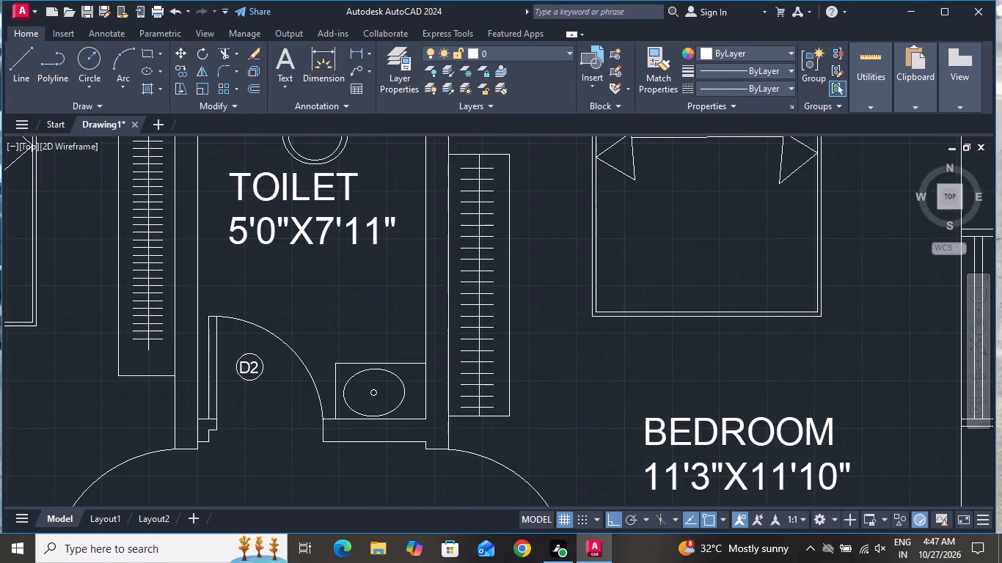
pyautogui.scroll(-1, 538, 375)
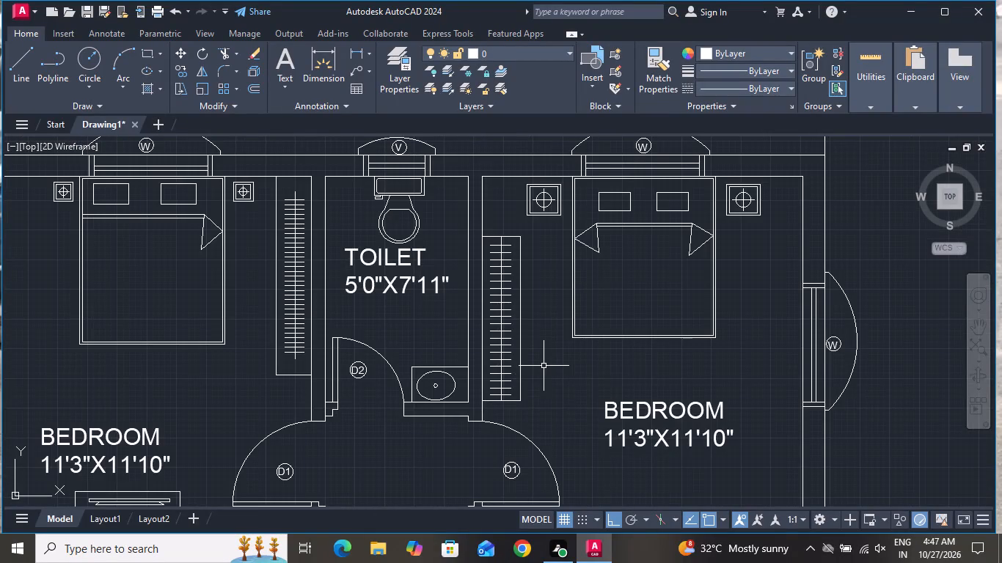
pyautogui.click(139, 47)
pyautogui.scroll(-2, 526, 260)
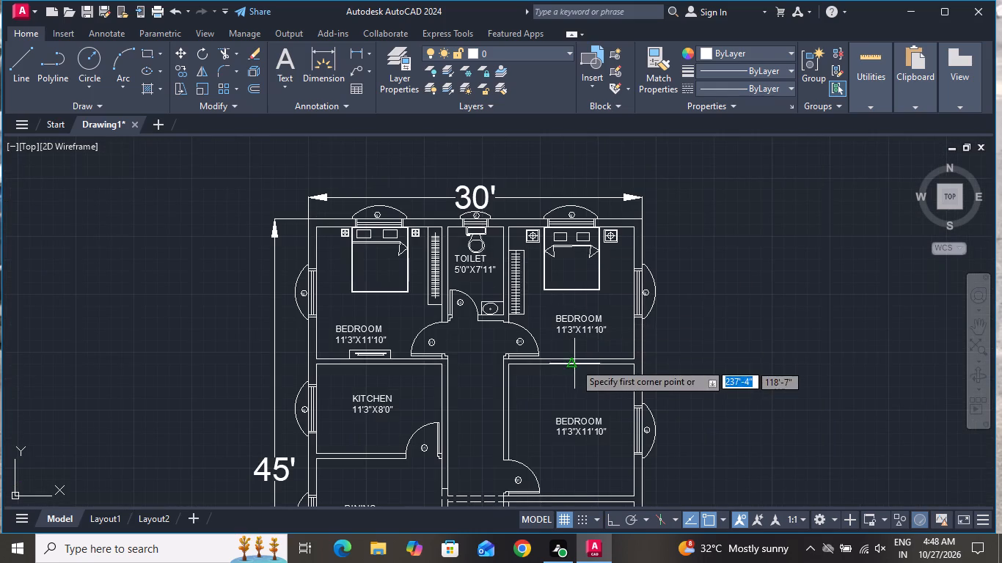
pyautogui.scroll(2, 576, 358)
pyautogui.click(532, 361)
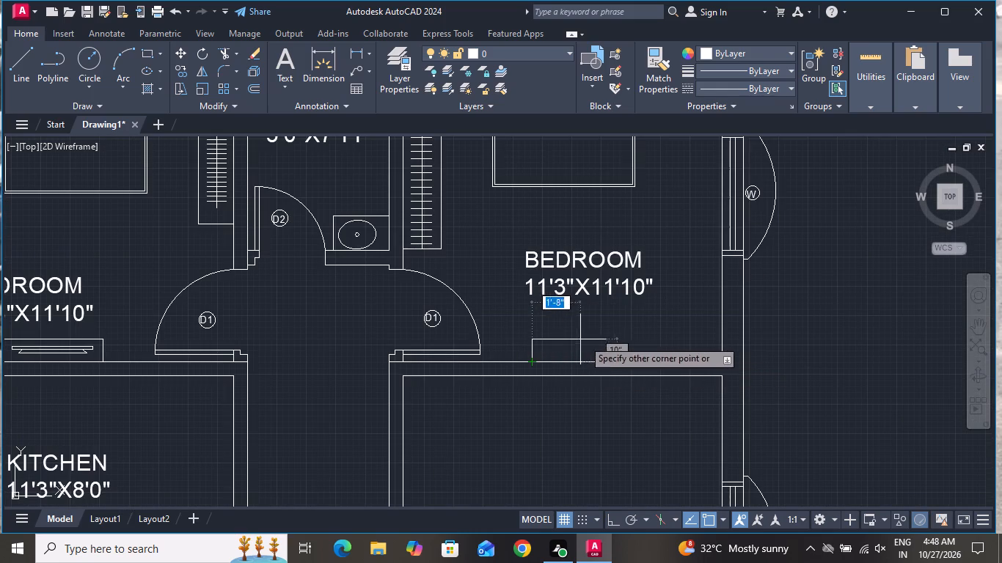
pyautogui.click(633, 340)
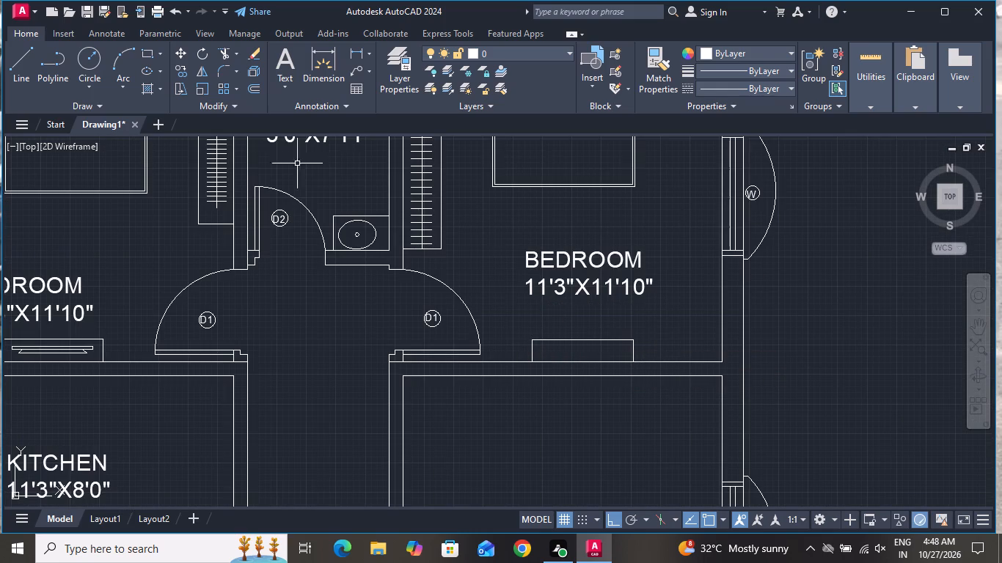
# Draw a thin horizontal screen rectangle, about 2'-10" by 1", centred inside the TV unit.
pyautogui.click(145, 50)
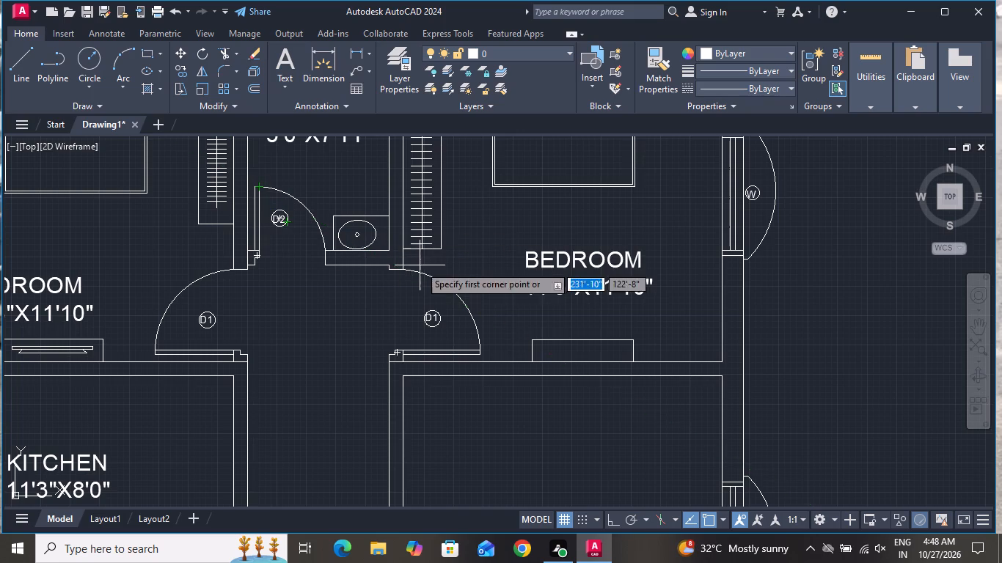
pyautogui.scroll(2, 571, 369)
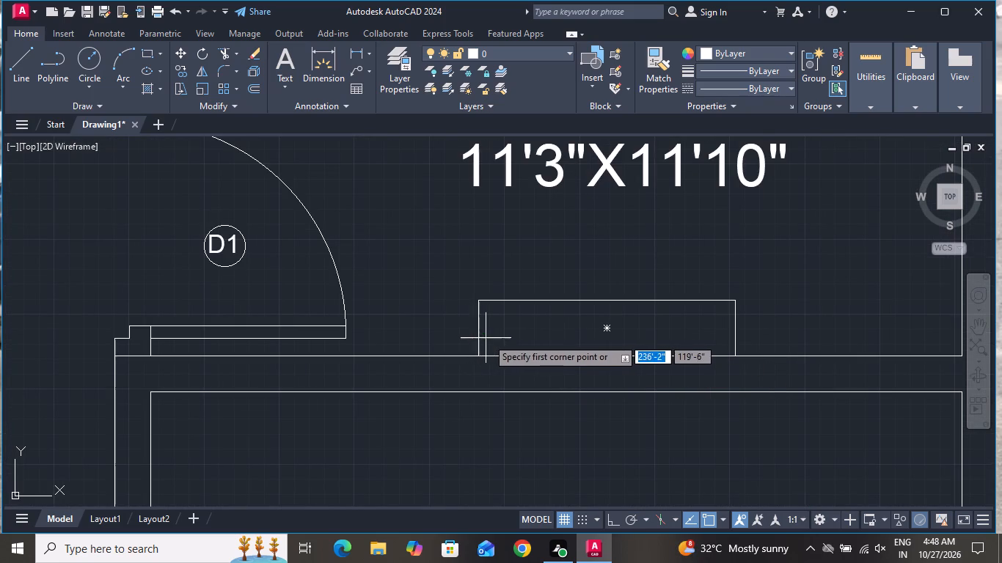
pyautogui.click(509, 328)
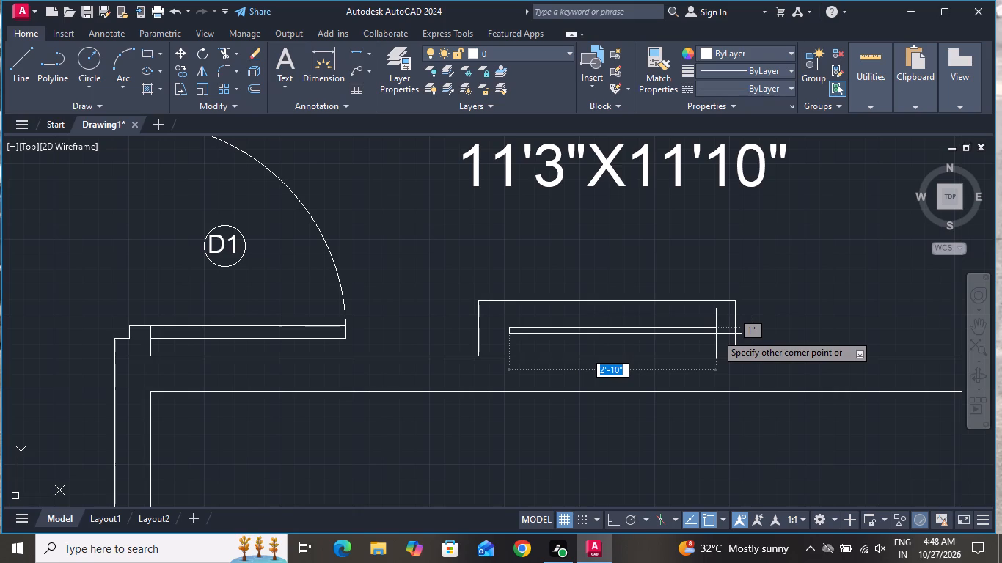
pyautogui.click(716, 320)
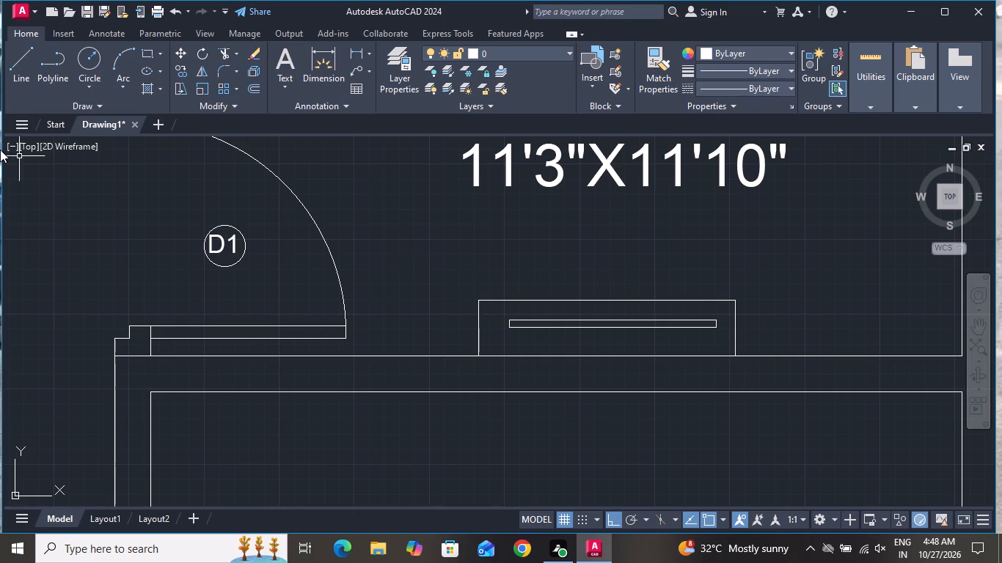
# Draw the TV's shallow back profile below the screen rectangle: a long horizontal line joined to the screen's lower edge by short slanted ends.
pyautogui.click(23, 61)
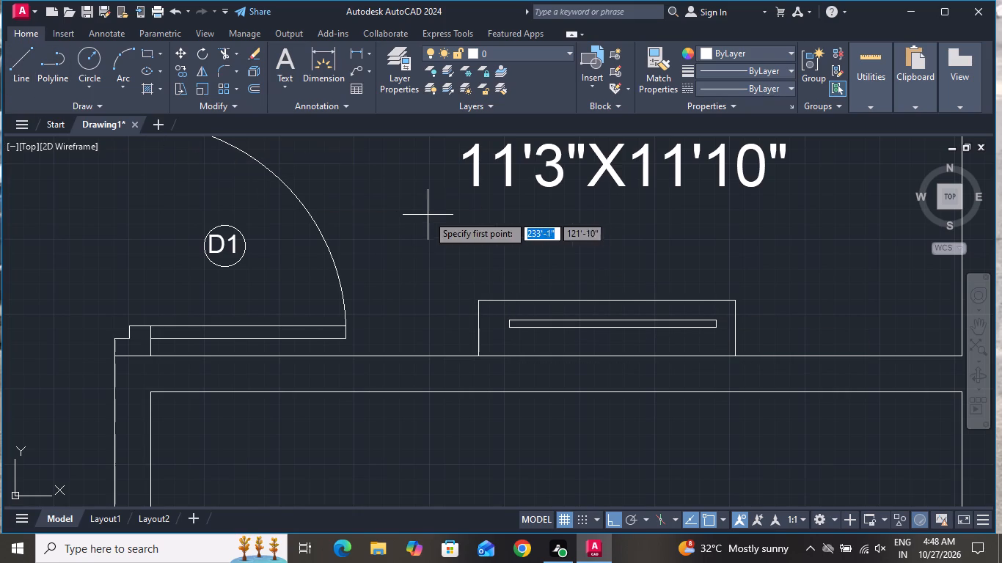
pyautogui.scroll(2, 552, 333)
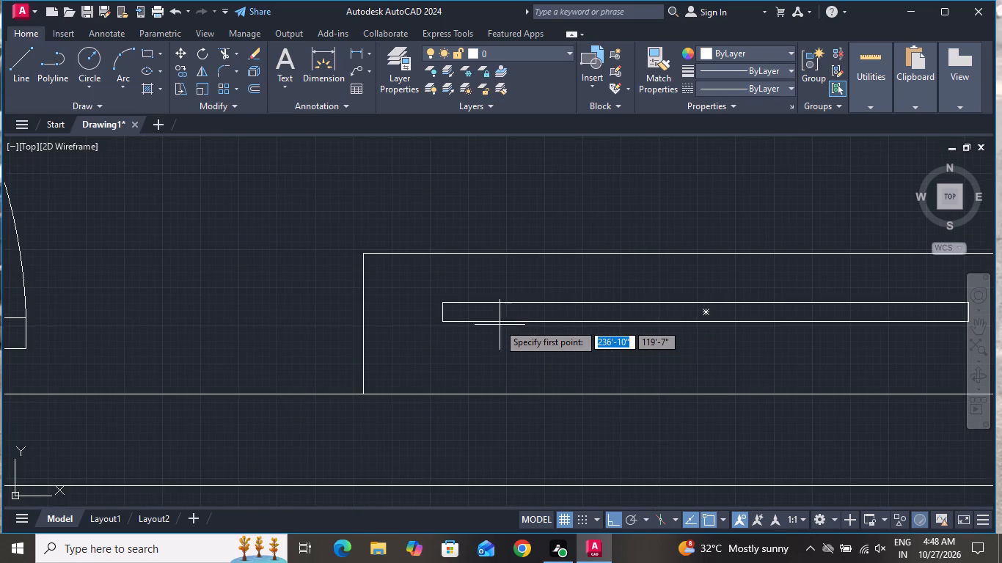
pyautogui.click(491, 321)
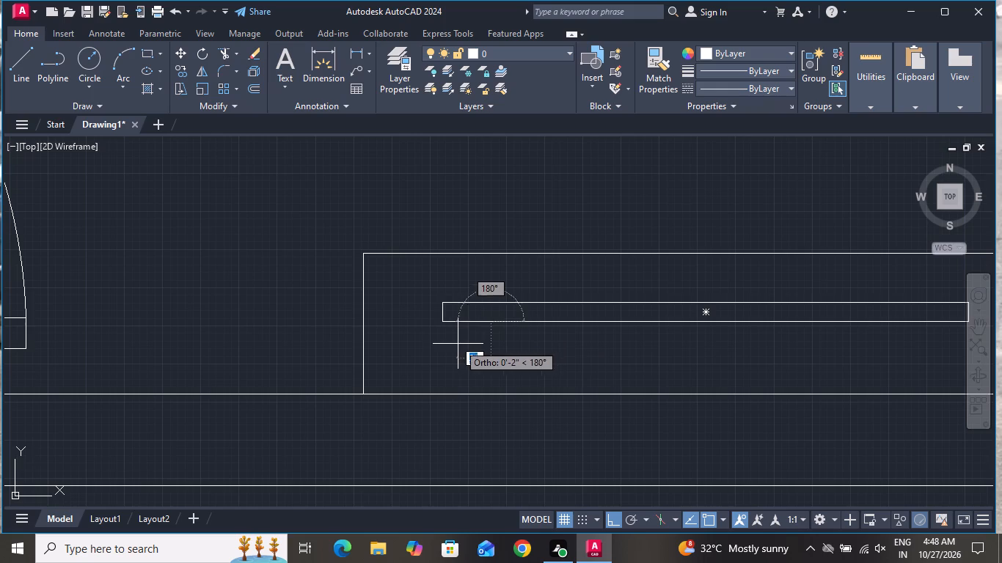
pyautogui.click(615, 514)
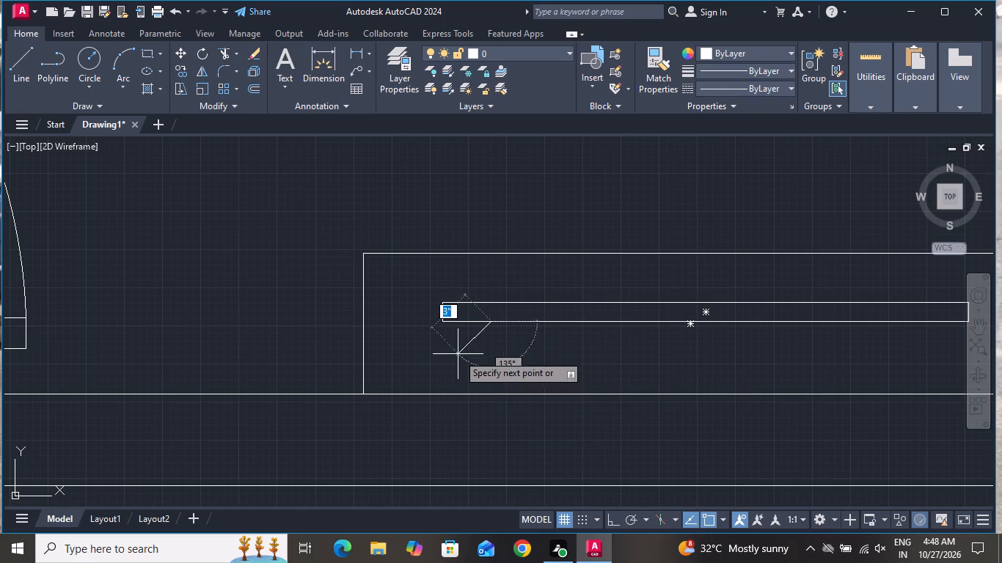
pyautogui.click(464, 332)
pyautogui.scroll(-3, 431, 354)
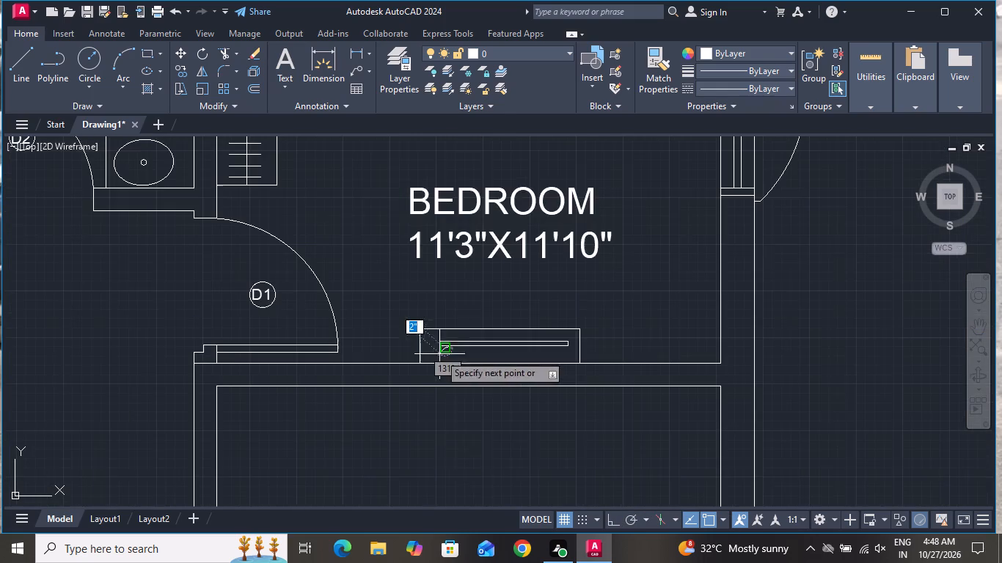
pyautogui.scroll(3, 548, 350)
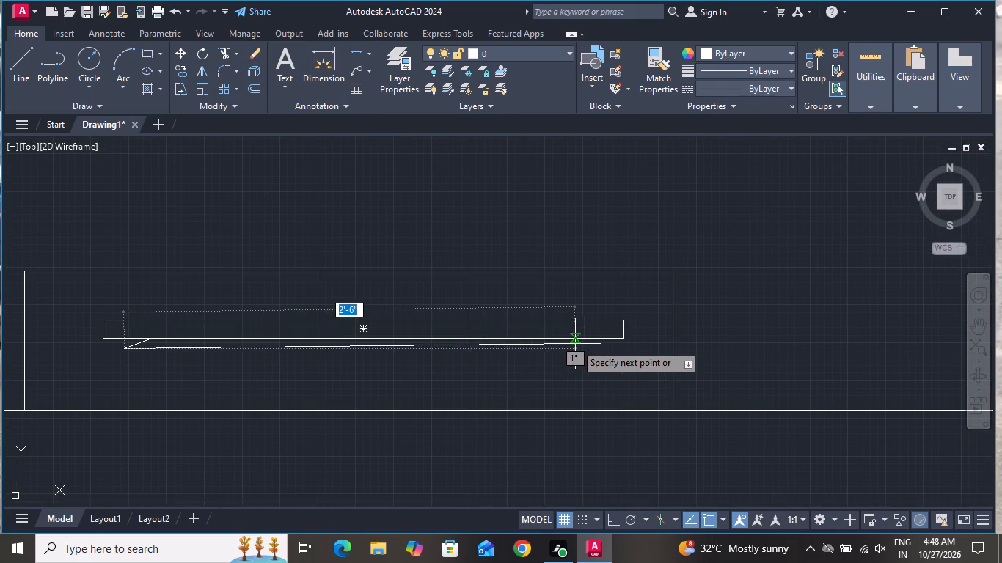
pyautogui.click(611, 518)
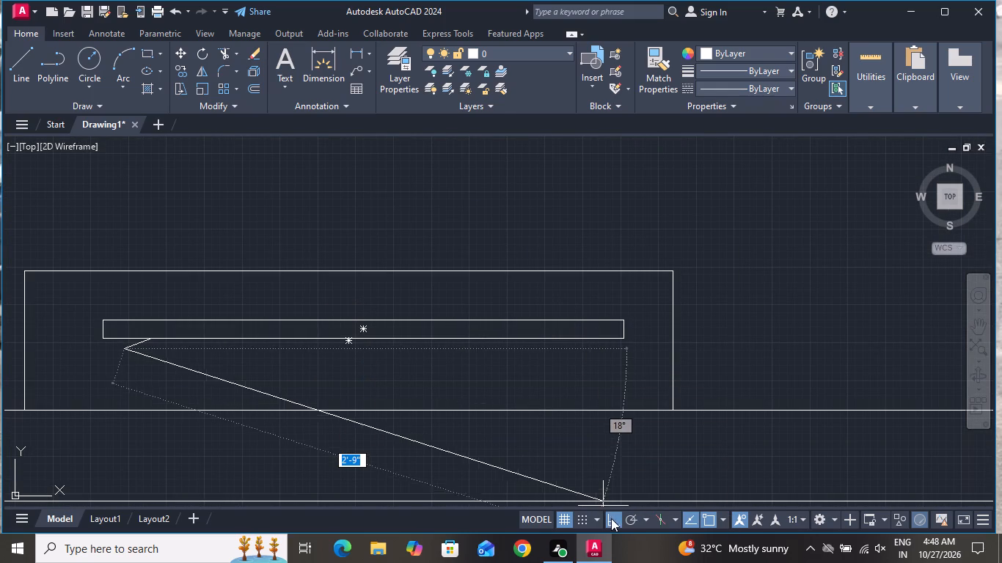
pyautogui.click(604, 356)
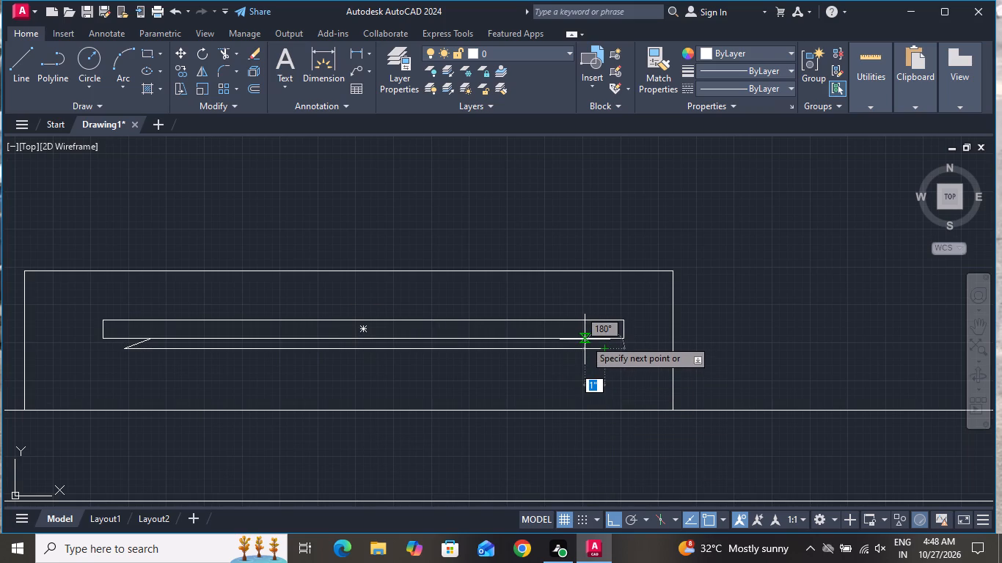
pyautogui.click(585, 339)
pyautogui.rightClick(585, 339)
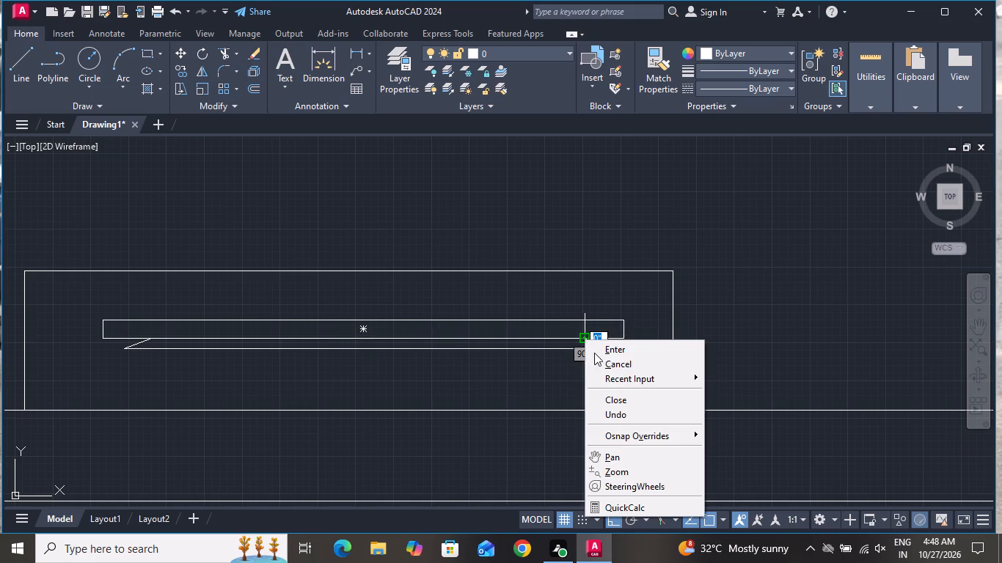
pyautogui.click(596, 360)
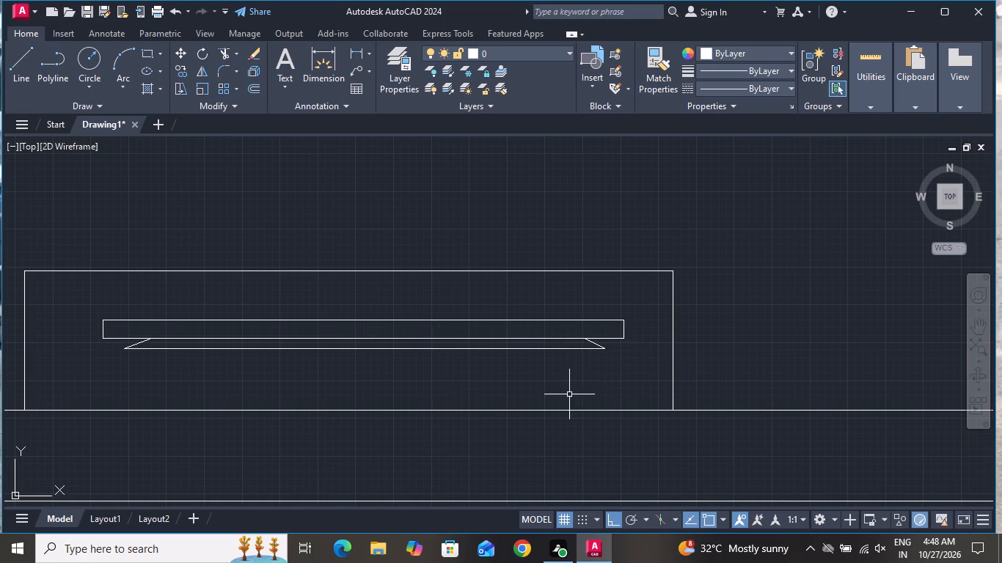
# Draw the L-shaped kitchen counter edge: about 6'-2" up from the bottom wall, then about 8'-5" across to the right wall.
pyautogui.scroll(-6, 569, 329)
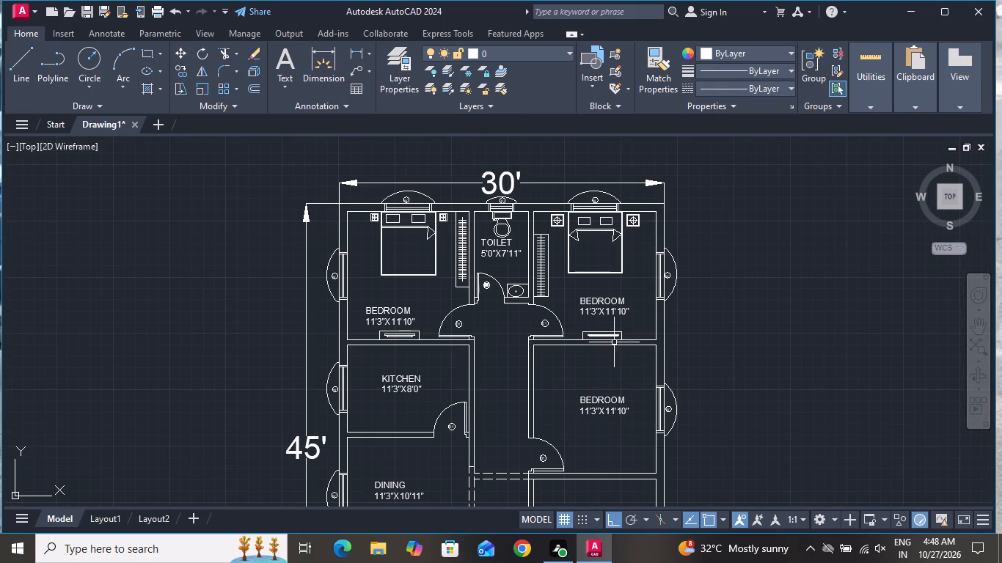
pyautogui.scroll(-1, 486, 320)
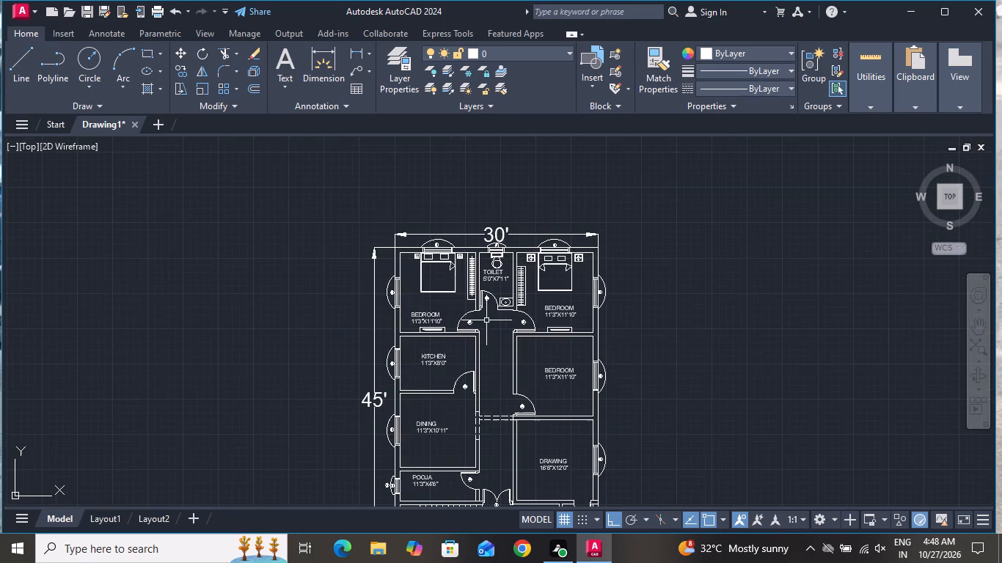
pyautogui.scroll(-1, 493, 324)
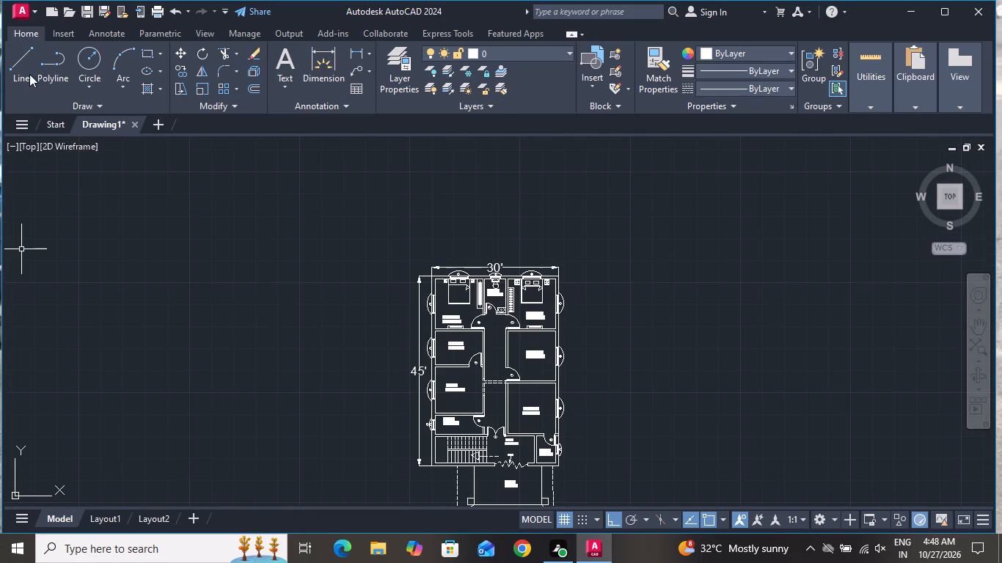
pyautogui.click(31, 70)
pyautogui.scroll(3, 444, 357)
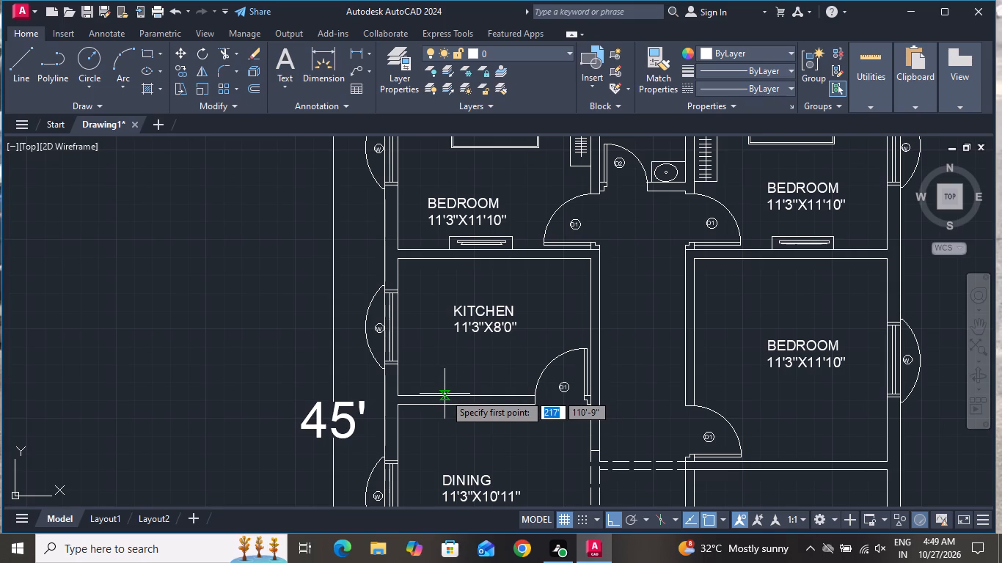
pyautogui.click(446, 394)
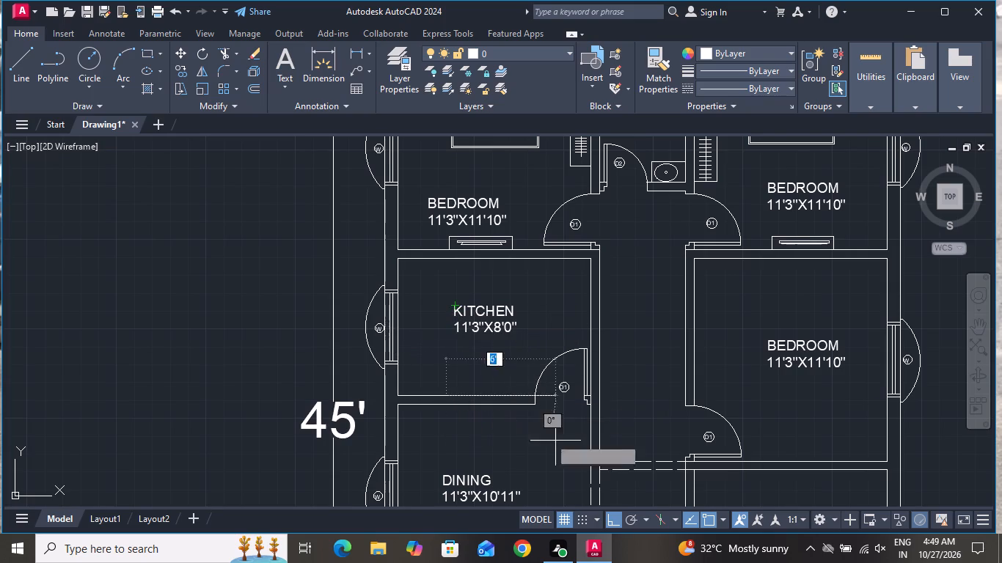
pyautogui.click(442, 289)
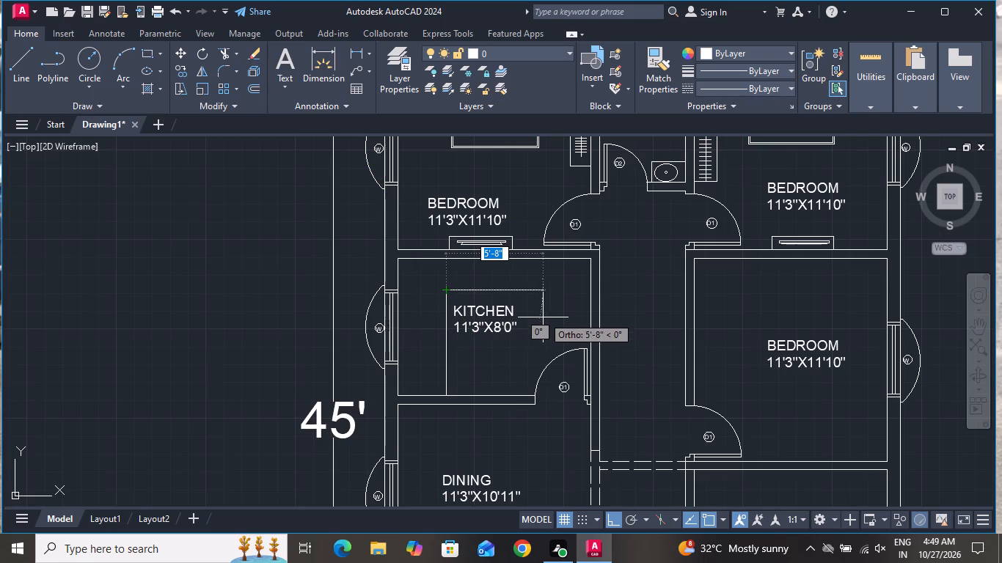
pyautogui.click(592, 293)
pyautogui.rightClick(593, 295)
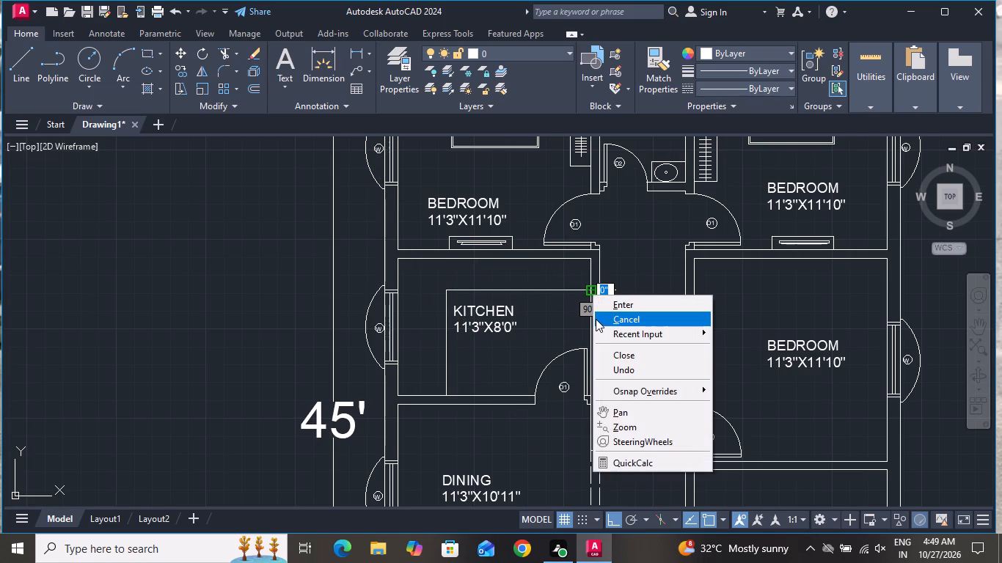
pyautogui.click(596, 319)
# Move the KITCHEN room label down and about 1'-9" to the right within the counter outline, leaving Ortho mode on.
pyautogui.click(500, 317)
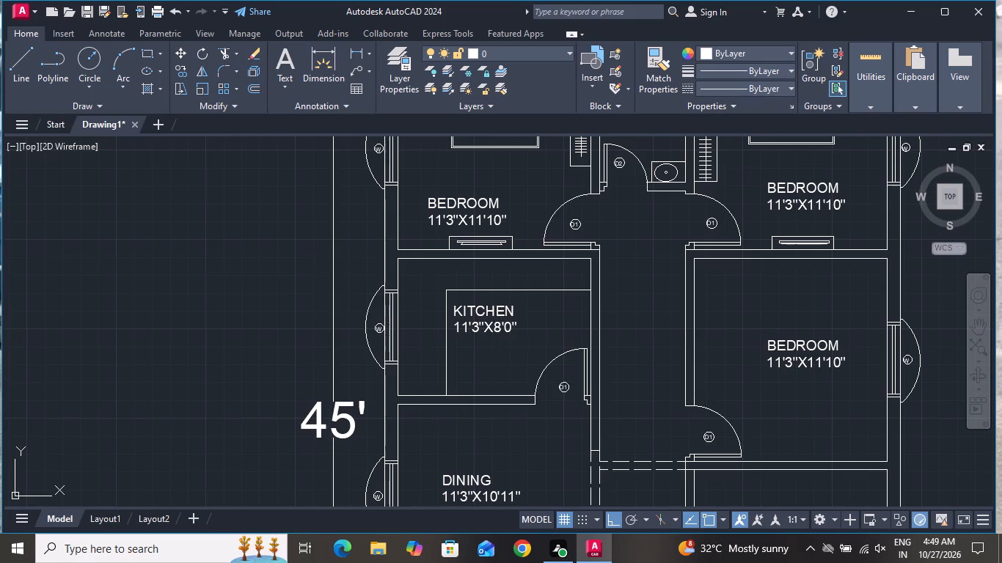
pyautogui.click(183, 53)
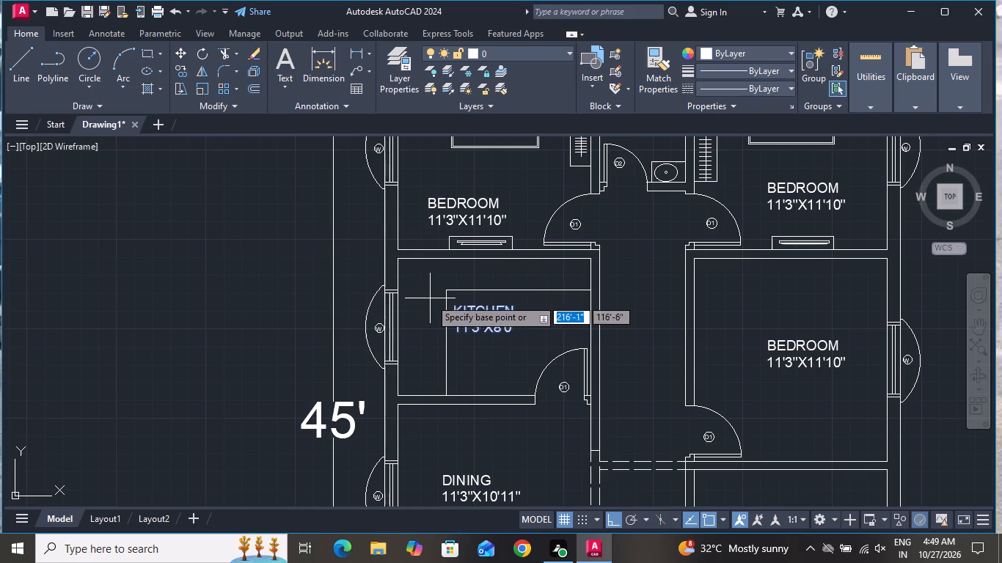
pyautogui.click(462, 317)
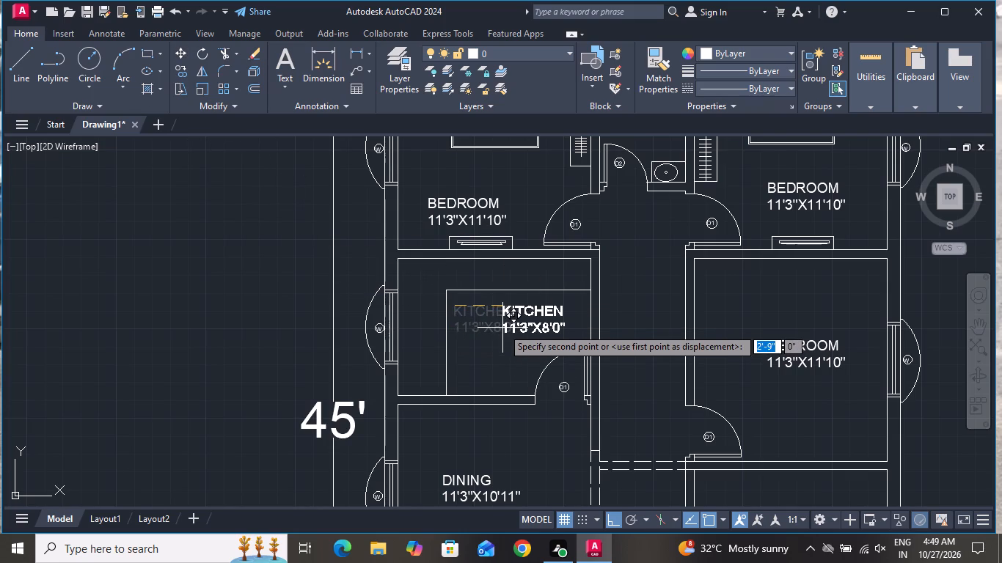
pyautogui.click(492, 332)
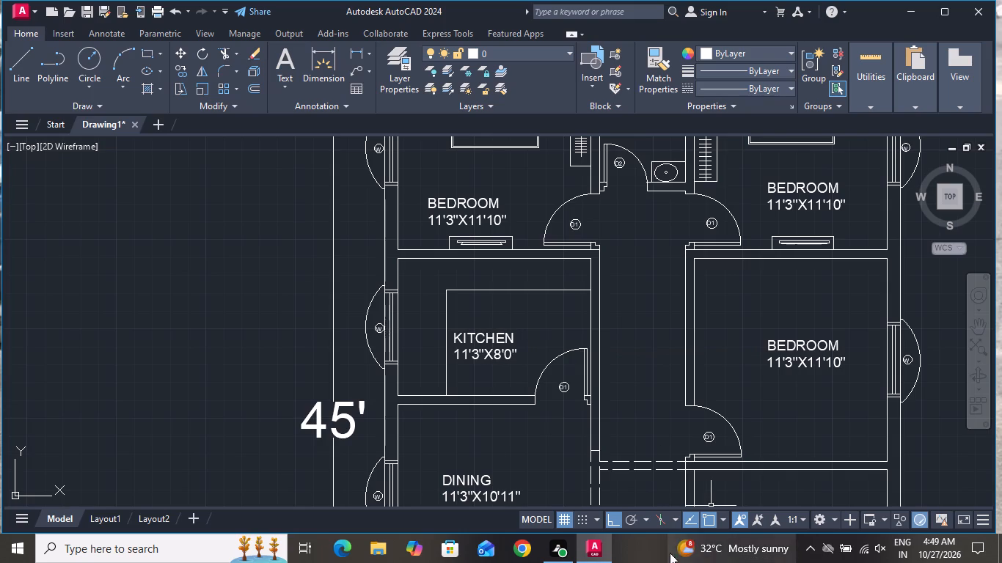
pyautogui.click(623, 518)
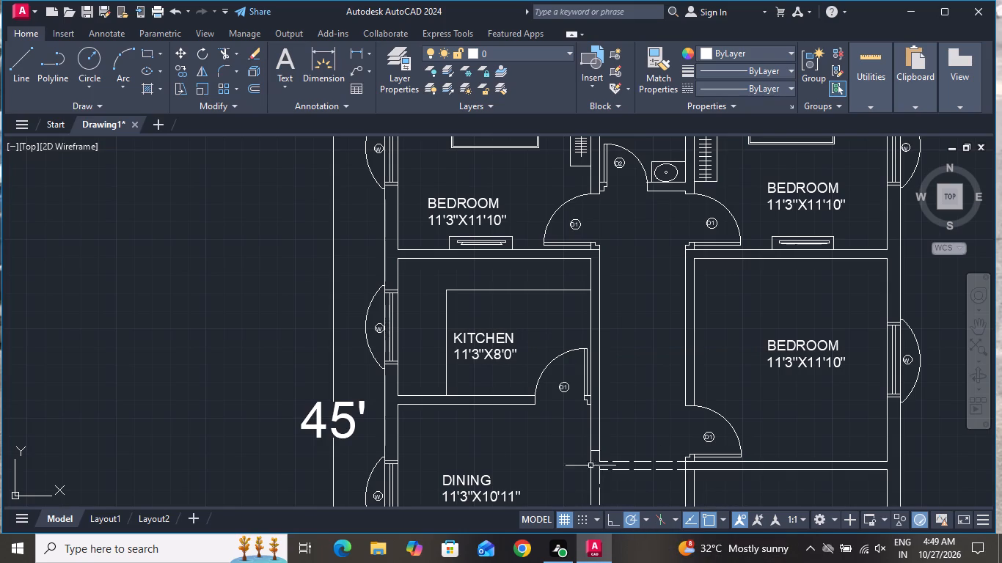
pyautogui.click(490, 342)
pyautogui.click(187, 52)
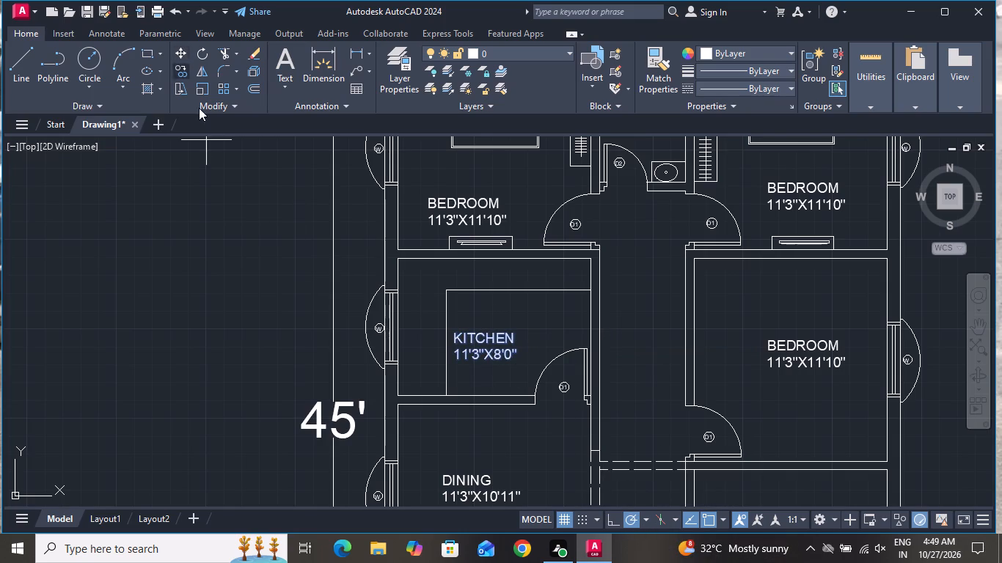
pyautogui.click(482, 349)
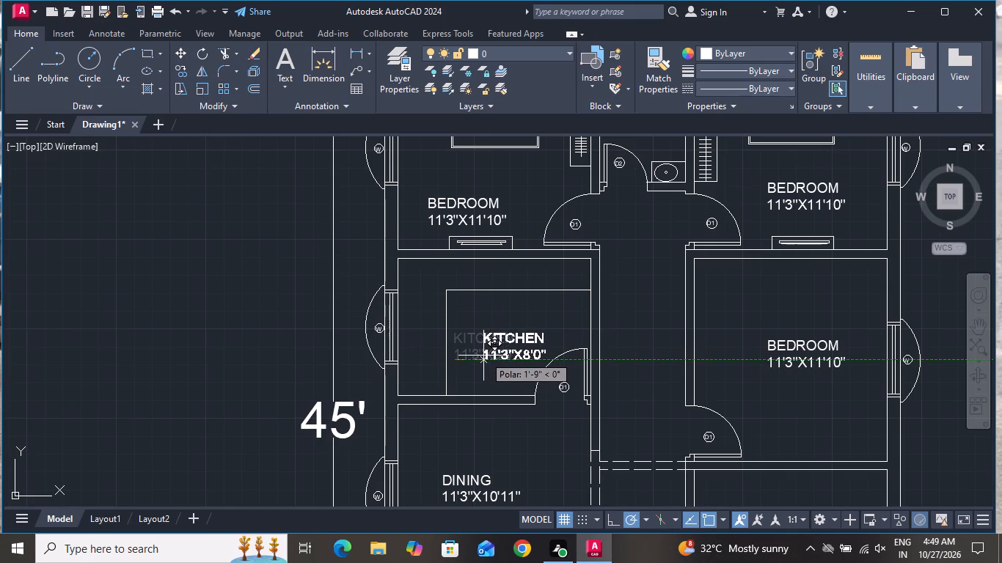
pyautogui.click(483, 357)
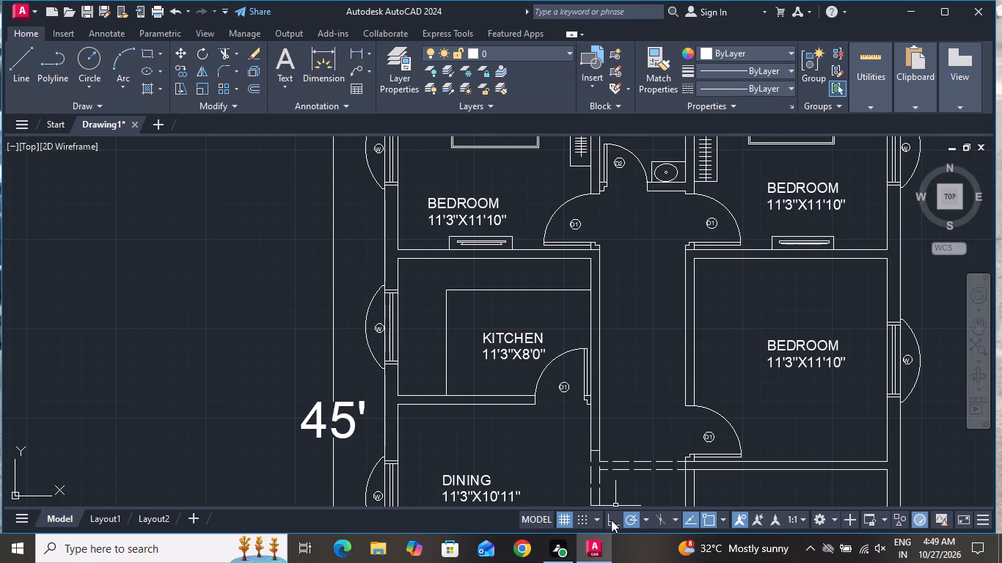
pyautogui.click(611, 520)
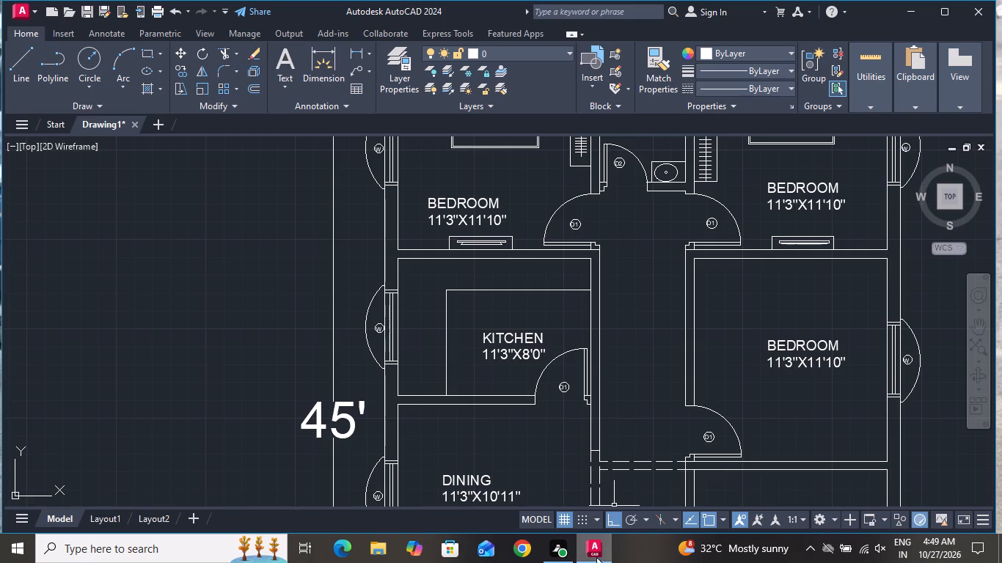